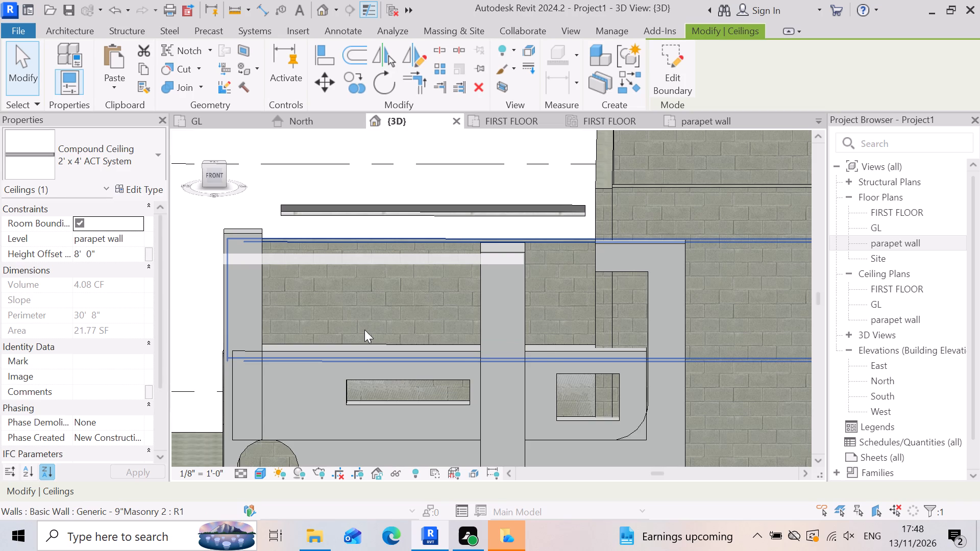
Nudge the front ceiling strip slightly right across the facade's left and middle vertical strips.
key("Right")
key("Escape")
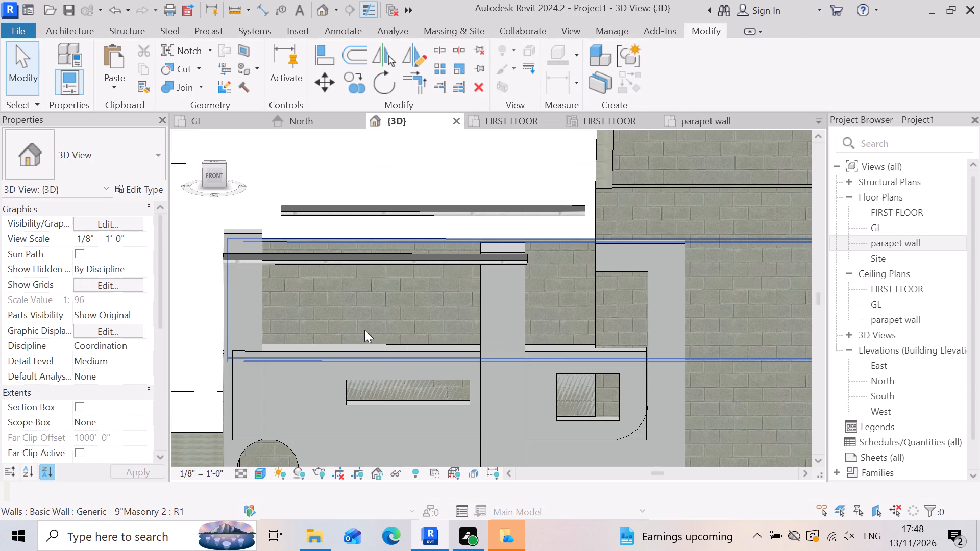
Delete the spare ceiling strip floating above the front facade.
left_click(559, 215)
key("Delete")
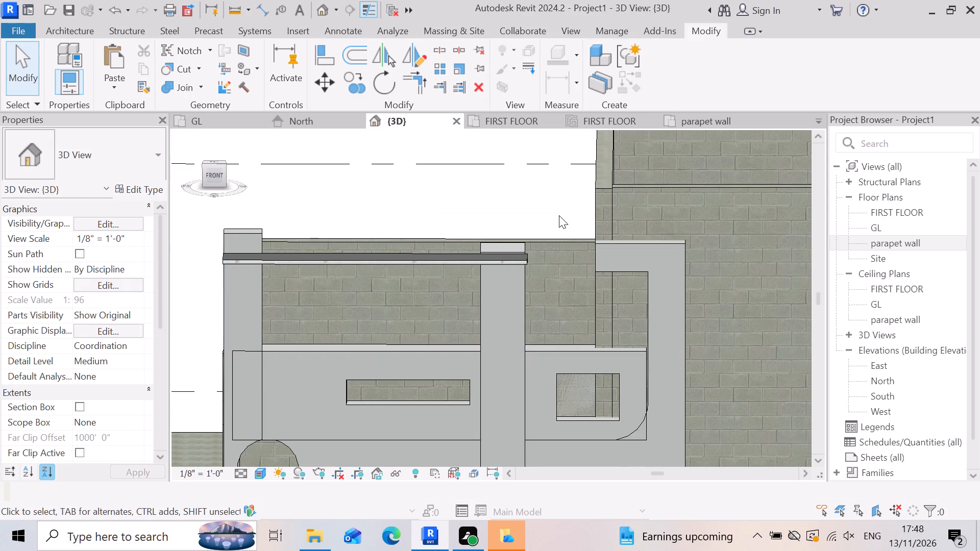
Nudge the remaining front ceiling strip back toward the building, onto the left and middle vertical strips.
scroll(582, 205, "down", 1, "shift")
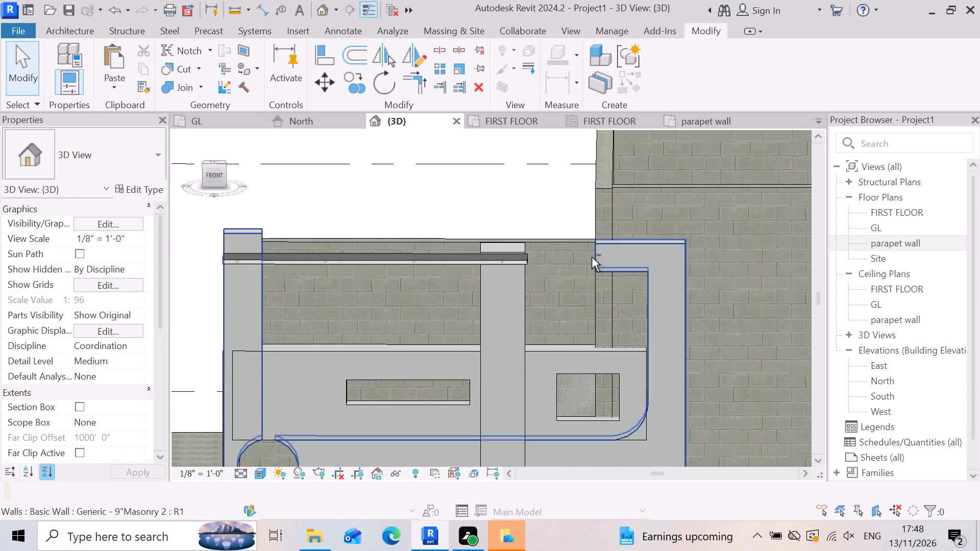
scroll(594, 290, "down", 1, "shift")
right_click_drag(562, 266, 577, 311, "shift")
middle_click_drag(562, 266, 565, 294, "shift")
middle_click_drag(565, 294, 577, 311, "shift")
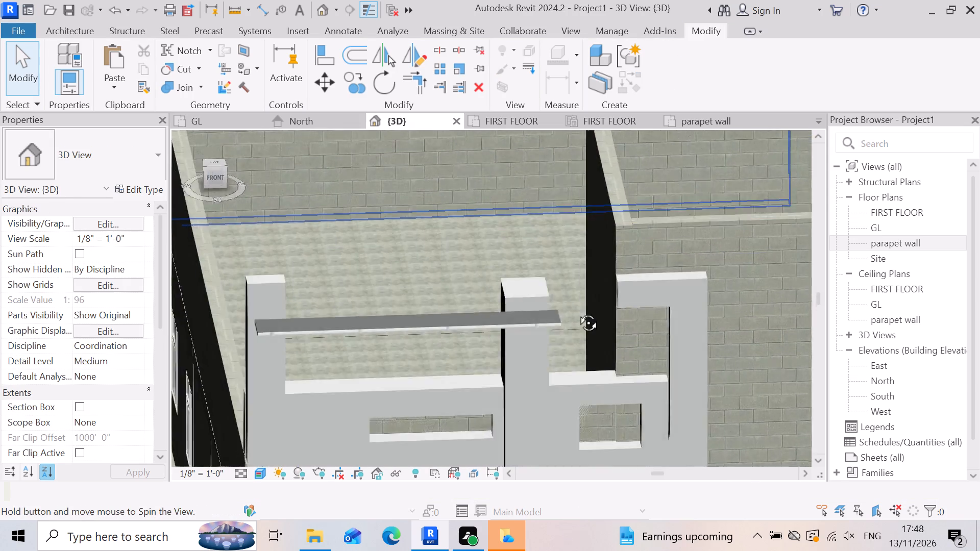
middle_click_drag(577, 311, 581, 319, "shift")
right_click_drag(577, 311, 581, 319, "shift")
scroll(521, 327, "up", 3)
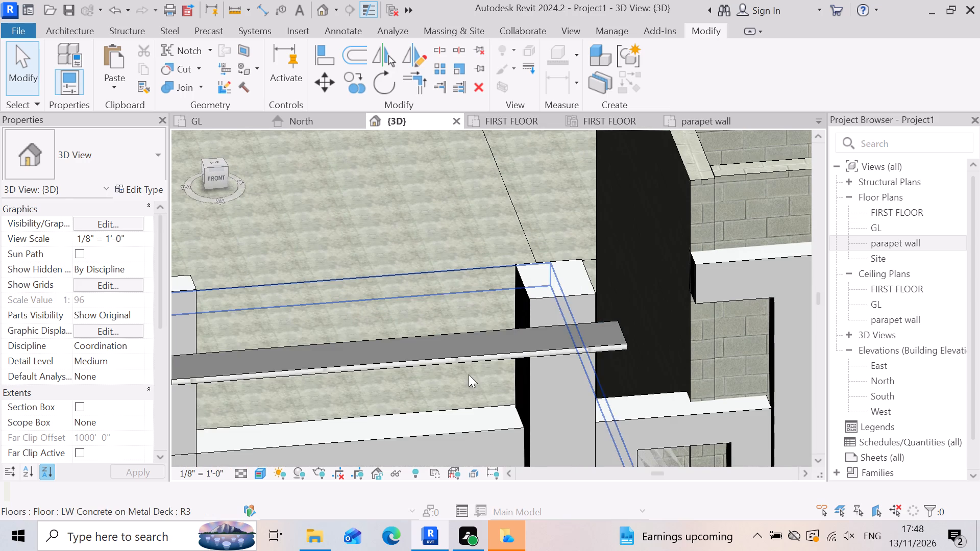
left_click(467, 360)
scroll(612, 450, "down", 3)
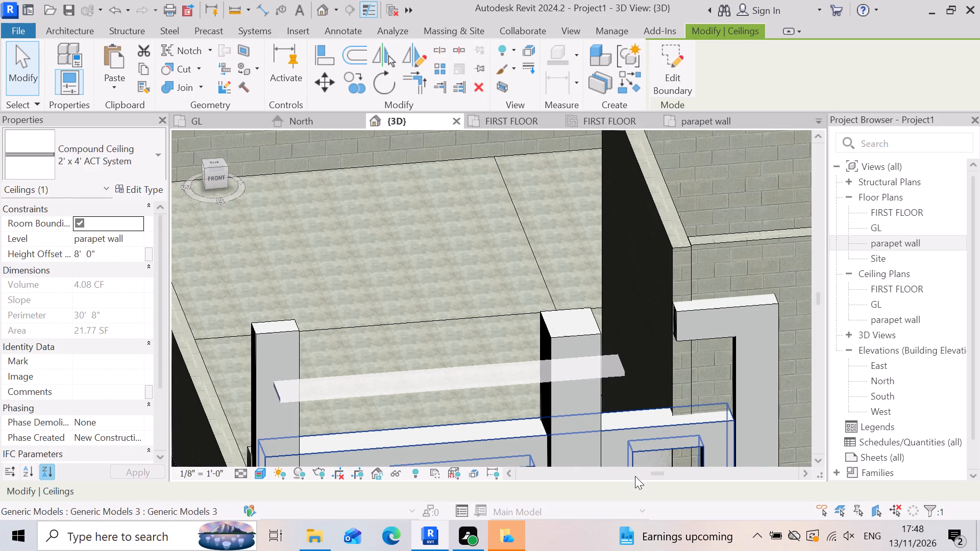
key("Up")
key("Up")
key("Up")
key("Up")
key("Up")
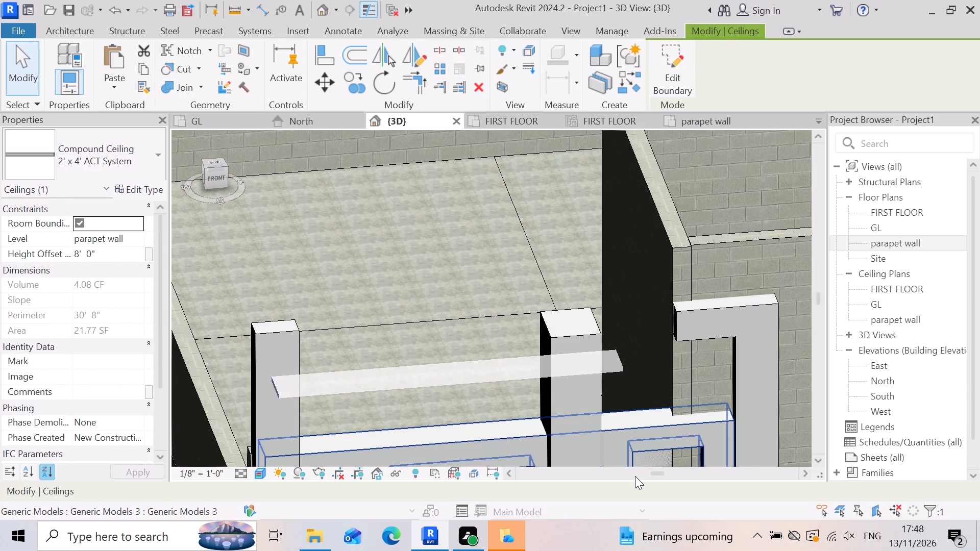
key("Up")
key("Up")
key("Up")
key("Up")
key("Up")
key("Up")
key("Up")
key("Up")
key("Up")
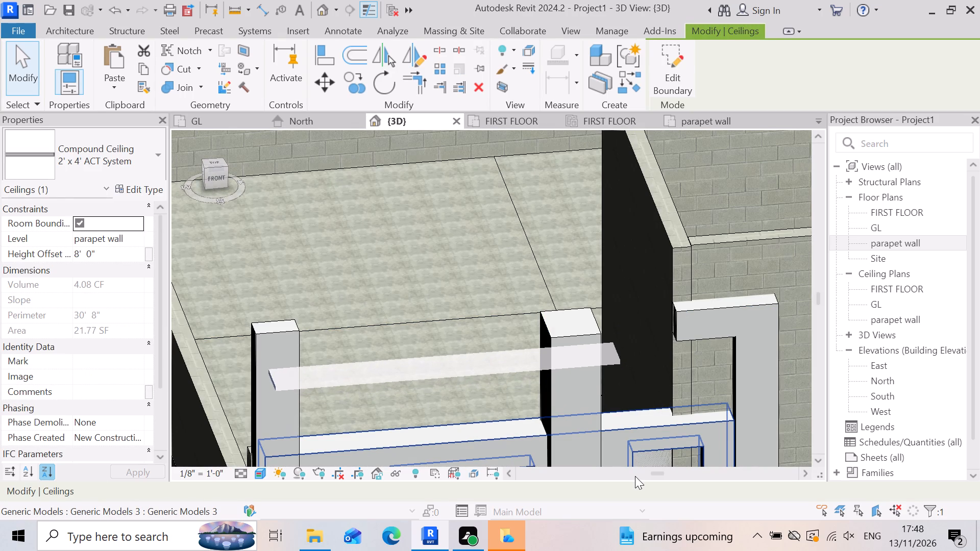
key("Up")
key("Up")
key("Up")
key("Up")
key("Up")
key("Up")
key("Up")
key("Up")
key("Up")
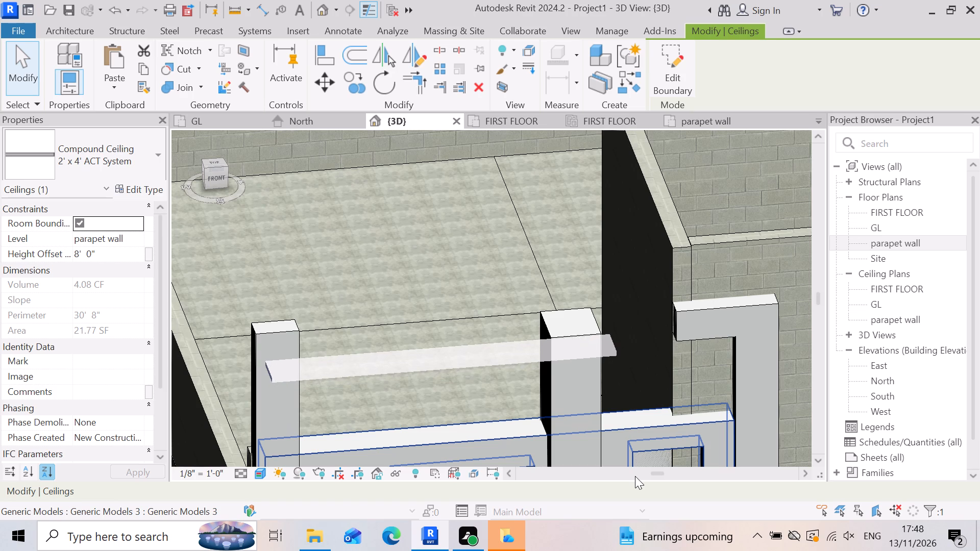
key("Up")
key("Up")
key("Up")
key("Up")
key("Up")
key("Up")
key("Up")
key("Up")
key("Up")
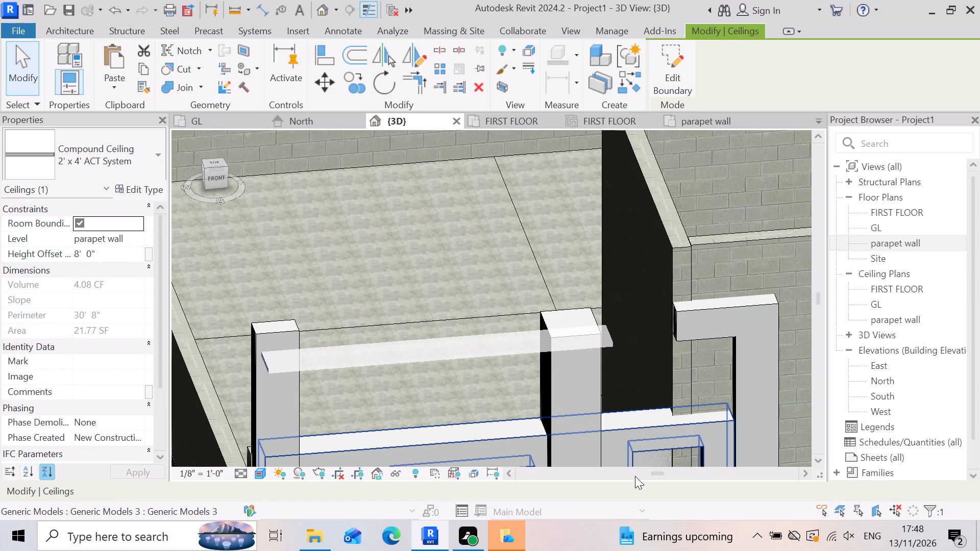
key("Up")
key("Up")
key("Up")
key("Up")
key("Up")
key("Up")
key("Up")
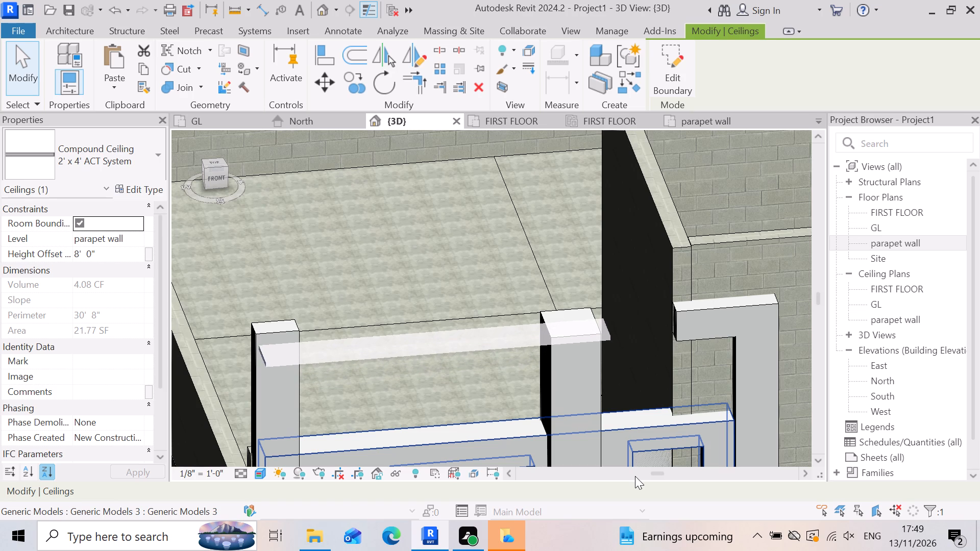
key("Up")
key("Up")
key("Up")
key("Up")
key("Up")
key("Up")
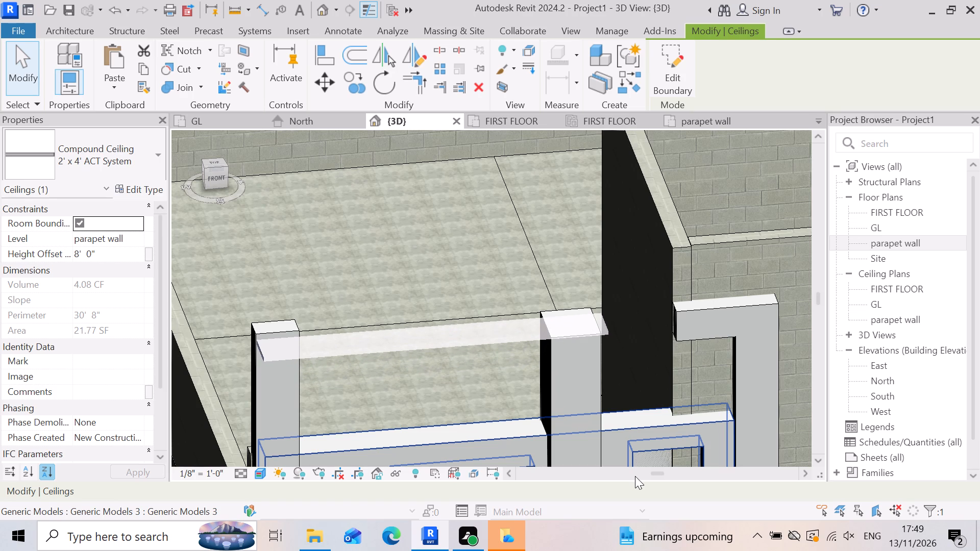
key("Escape")
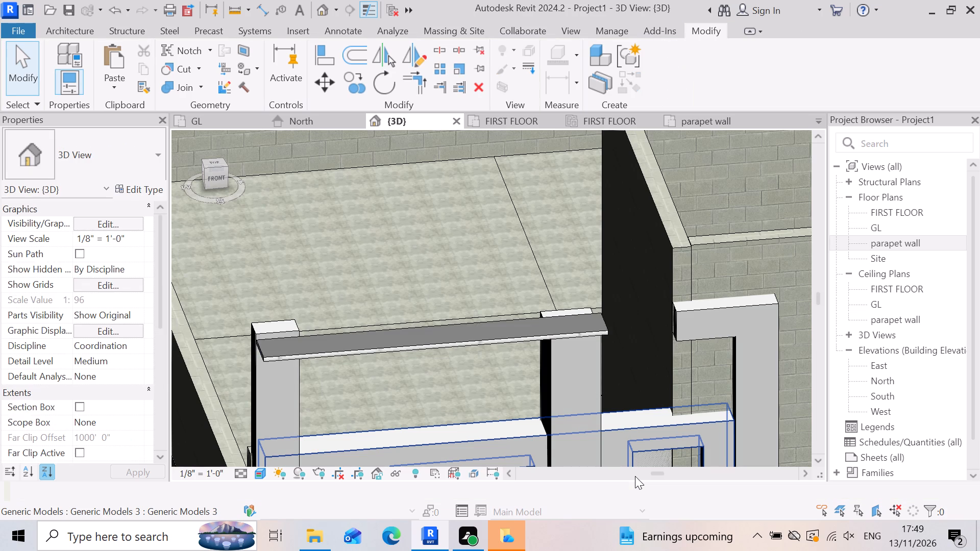
Nudge the facade frame containing the left vertical strip slightly upward.
scroll(619, 345, "up", 5)
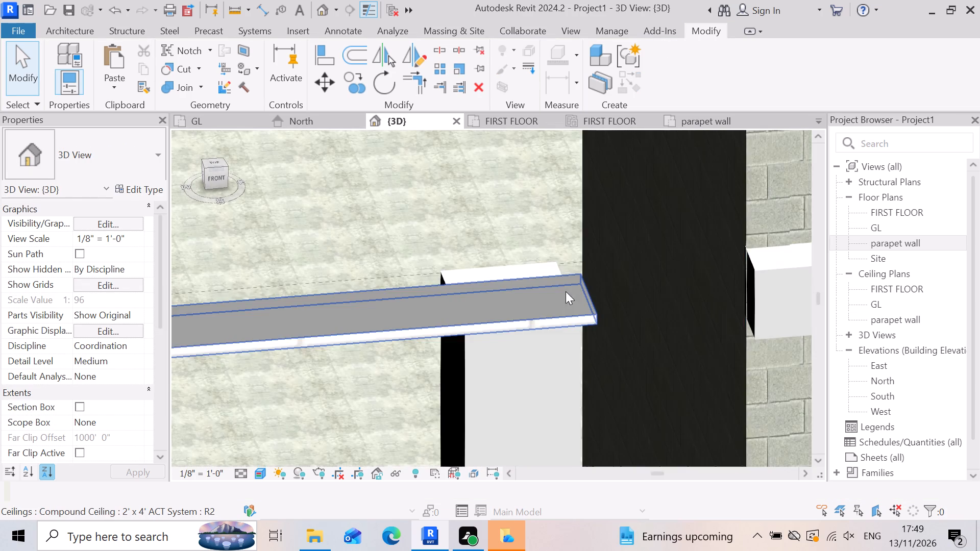
scroll(566, 291, "up", 3)
scroll(670, 319, "down", 1)
scroll(705, 266, "down", 3)
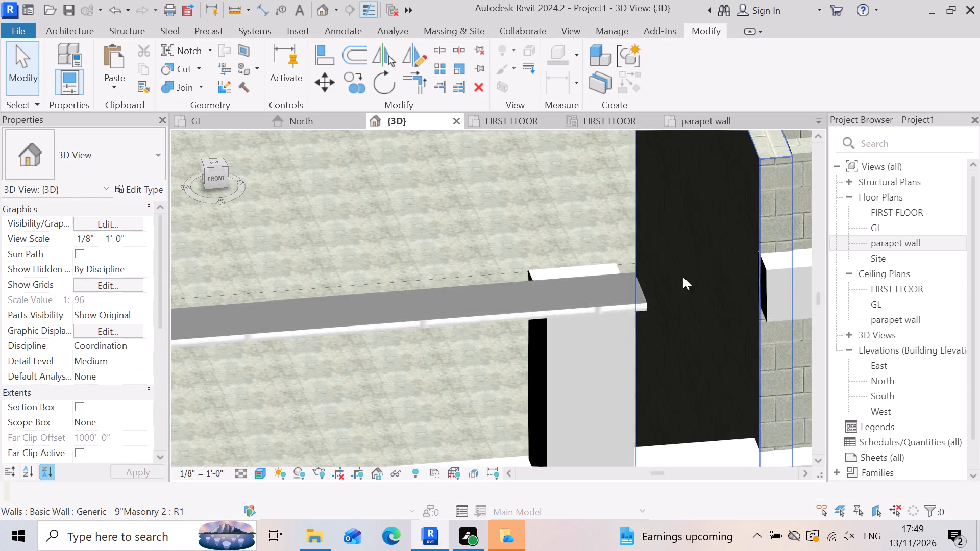
scroll(599, 283, "down", 4)
right_click_drag(653, 241, 620, 360, "shift")
middle_click(647, 262, "shift")
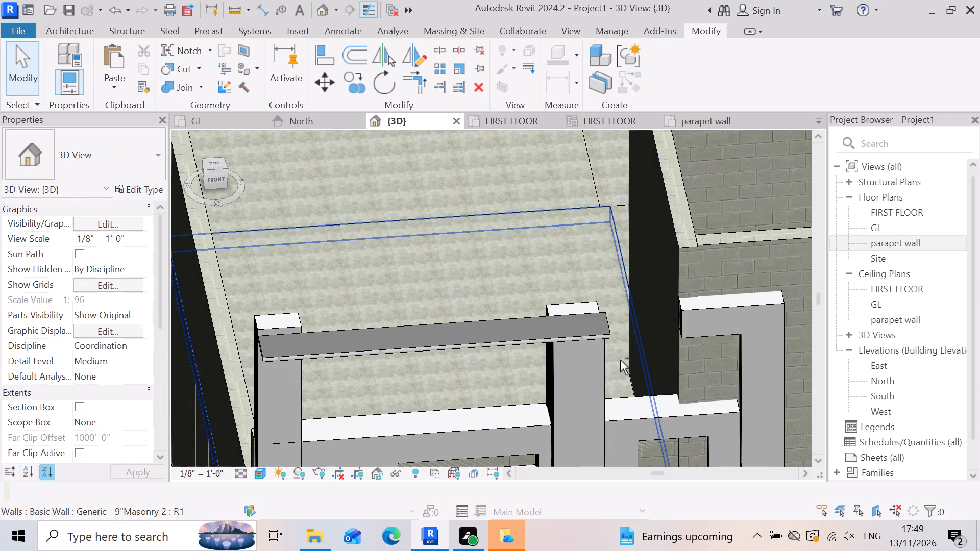
right_click_drag(620, 360, 619, 362, "shift")
scroll(619, 362, "down", 1, "shift")
scroll(636, 260, "down", 2)
right_click_drag(635, 254, 628, 323)
middle_click_drag(635, 254, 628, 323, "shift")
scroll(342, 390, "up", 3)
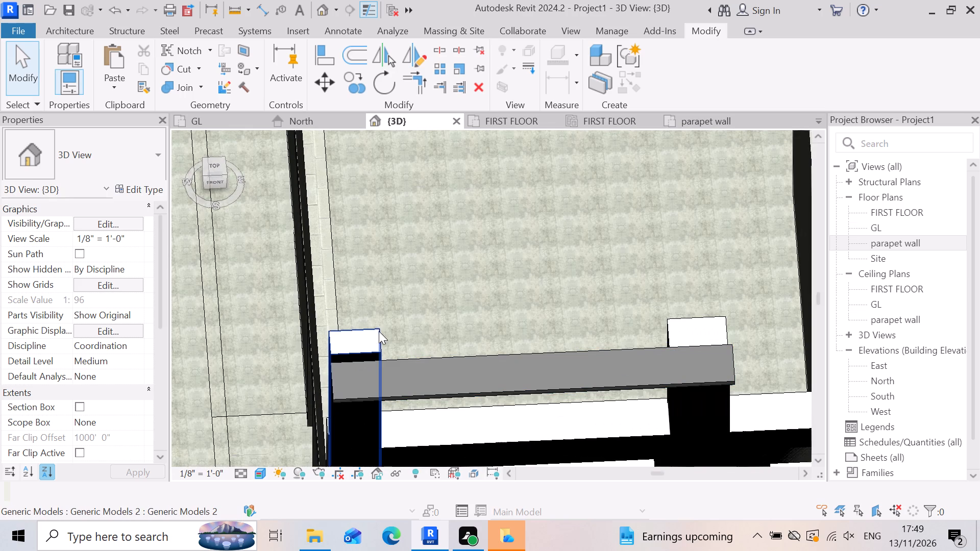
left_click(356, 340)
scroll(341, 397, "up", 7)
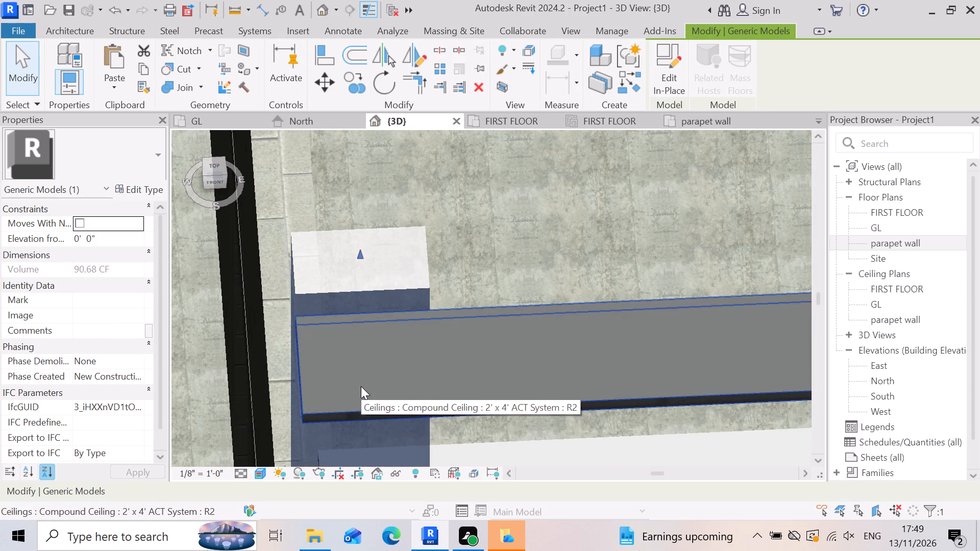
scroll(302, 375, "down", 7)
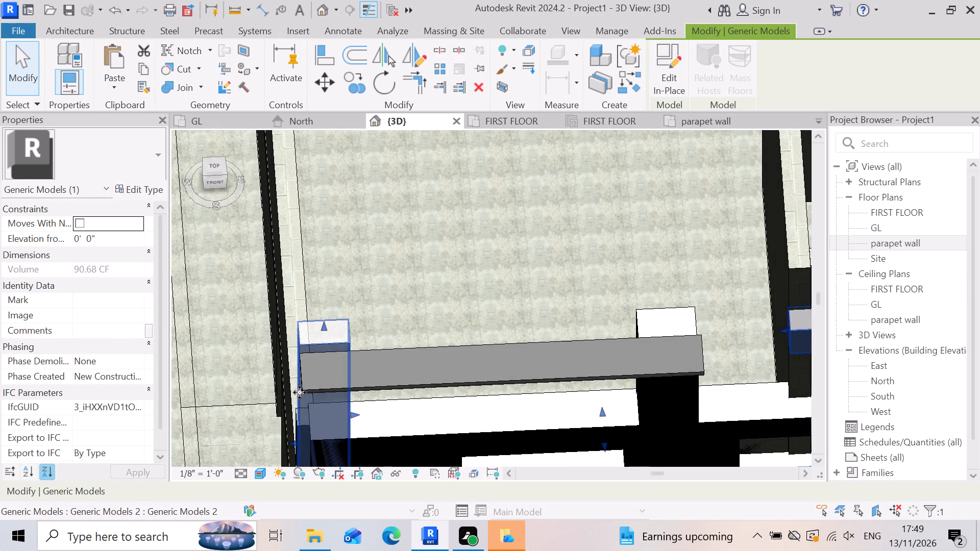
key("Up")
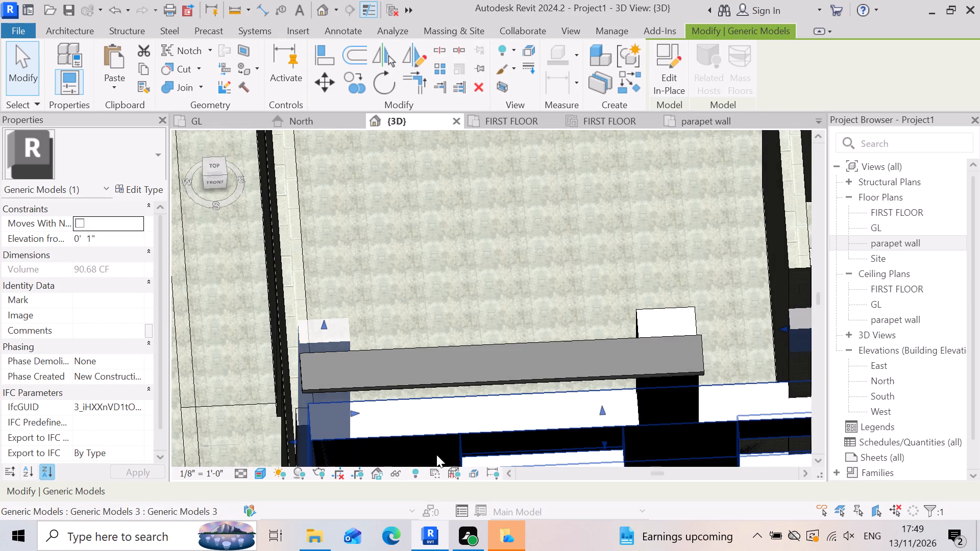
key("Up")
key("Escape")
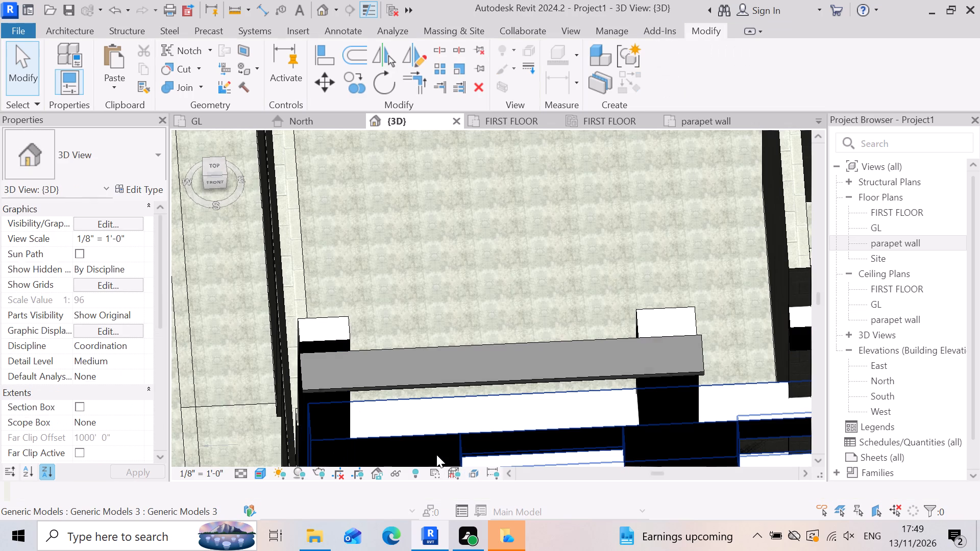
Nudge the front ceiling strip further back so it sits within the depth of both vertical strips.
left_click(505, 359)
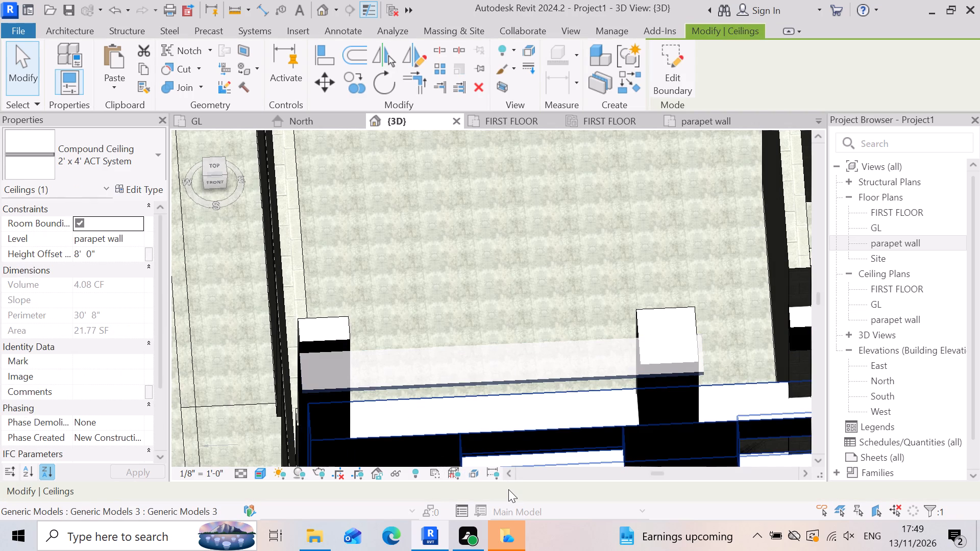
key("Up")
key("Up")
key("Up")
key("Up")
key("Up")
key("Up")
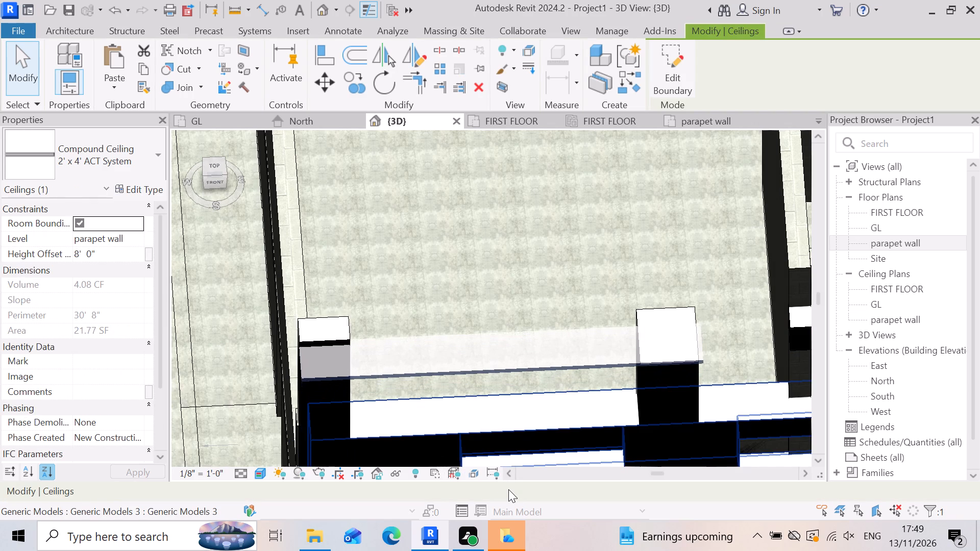
key("Up")
key("Up")
key("Up")
key("Up")
key("Up")
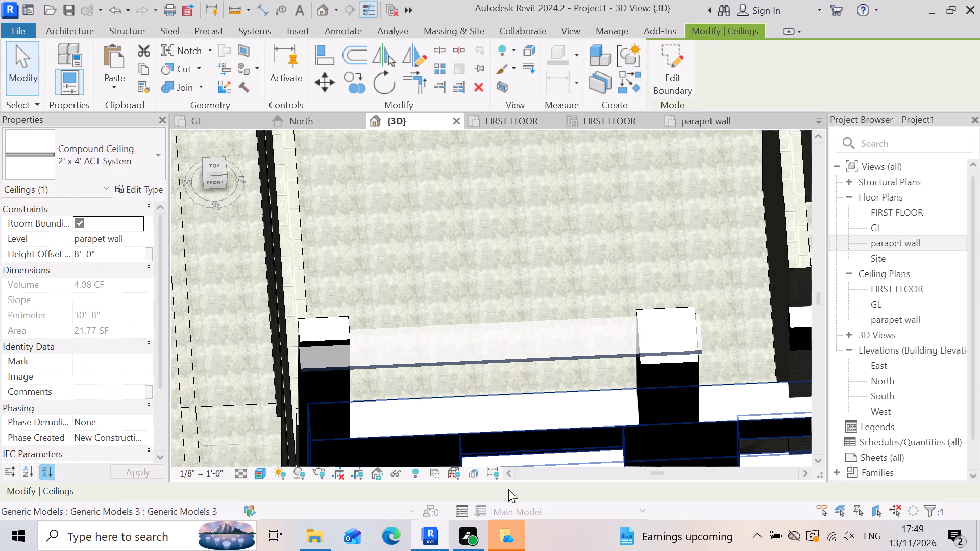
key("Up")
key("Escape")
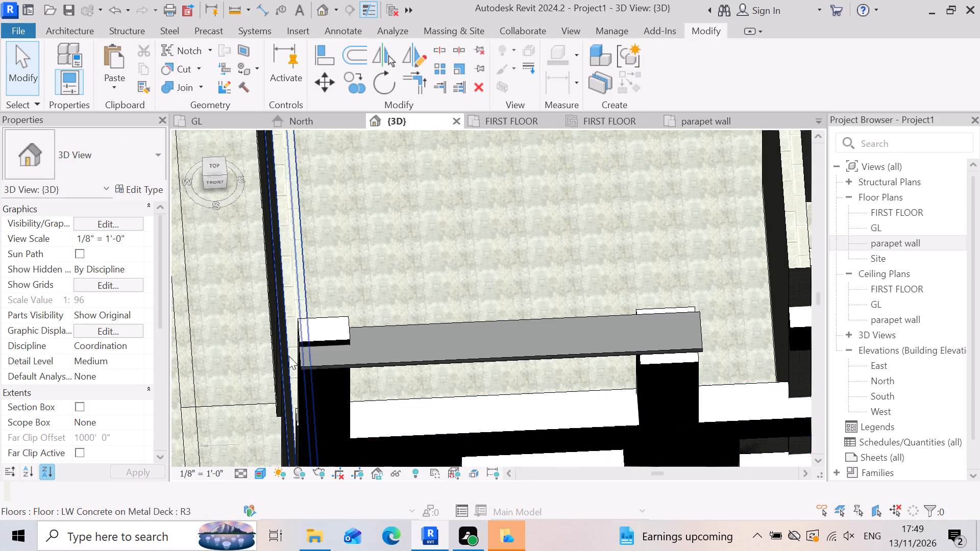
Stretch the top of the middle vertical strip slightly upward to meet the ceiling strip.
scroll(416, 335, "down", 3)
scroll(452, 286, "down", 6)
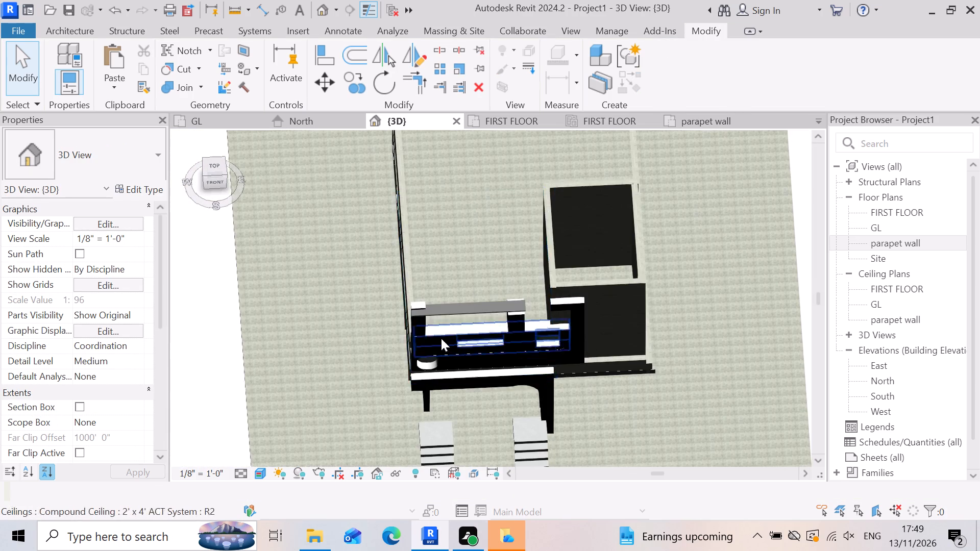
middle_click_drag(420, 388, 440, 307, "shift")
right_click_drag(420, 385, 440, 307, "shift")
scroll(439, 312, "up", 1, "shift")
scroll(484, 288, "up", 12)
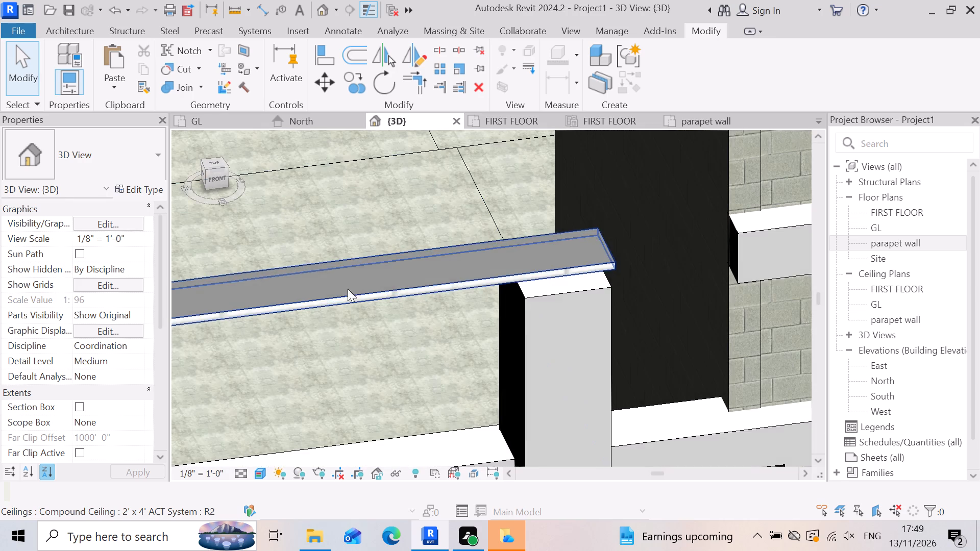
scroll(439, 285, "down", 3)
scroll(389, 315, "down", 3)
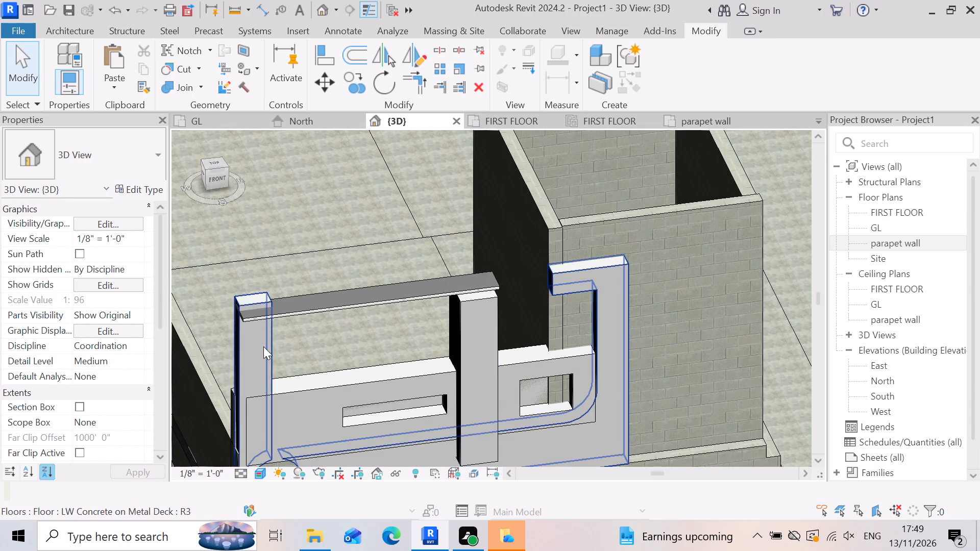
left_click(484, 317)
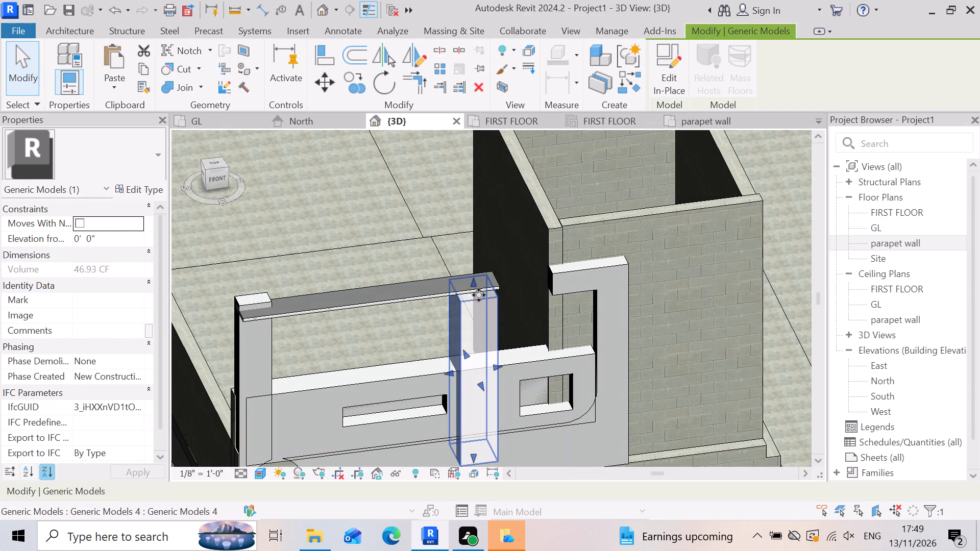
left_click_drag(475, 283, 474, 275)
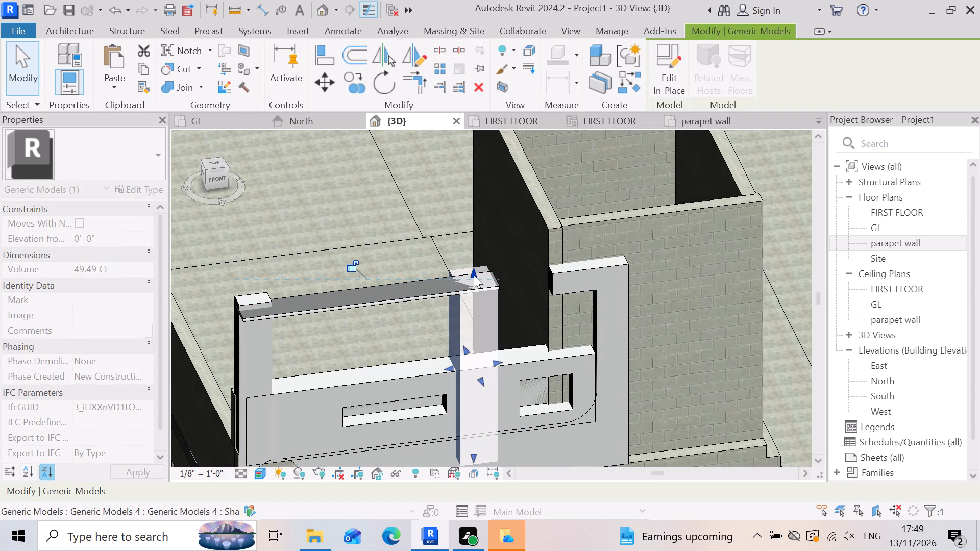
left_click(474, 275)
key("Escape")
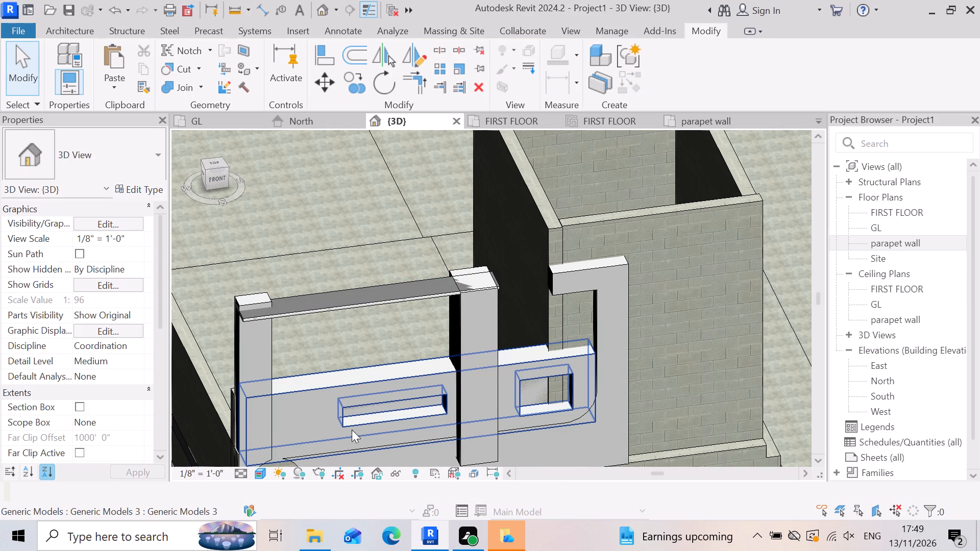
Examine the joint between the ceiling strip and middle vertical strip, and the building's overall front.
scroll(489, 310, "up", 5)
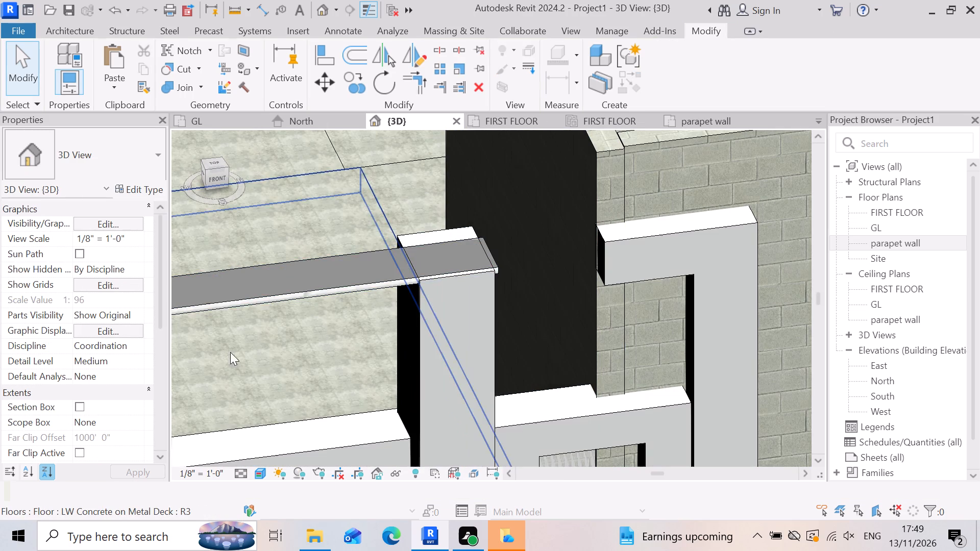
scroll(419, 327, "down", 10)
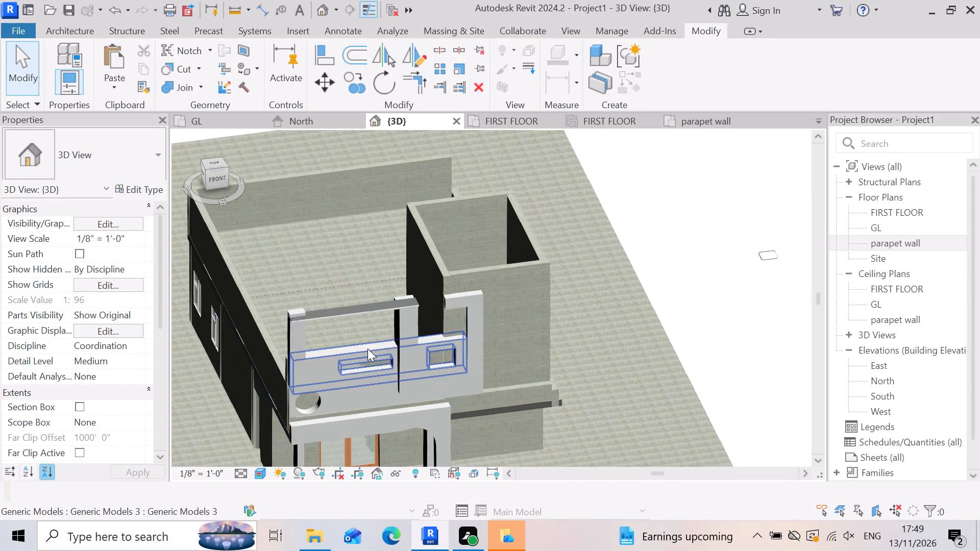
scroll(368, 345, "down", 3)
right_click_drag(377, 418, 389, 399, "shift")
middle_click_drag(378, 414, 390, 370, "shift")
middle_click_drag(390, 370, 389, 399, "shift")
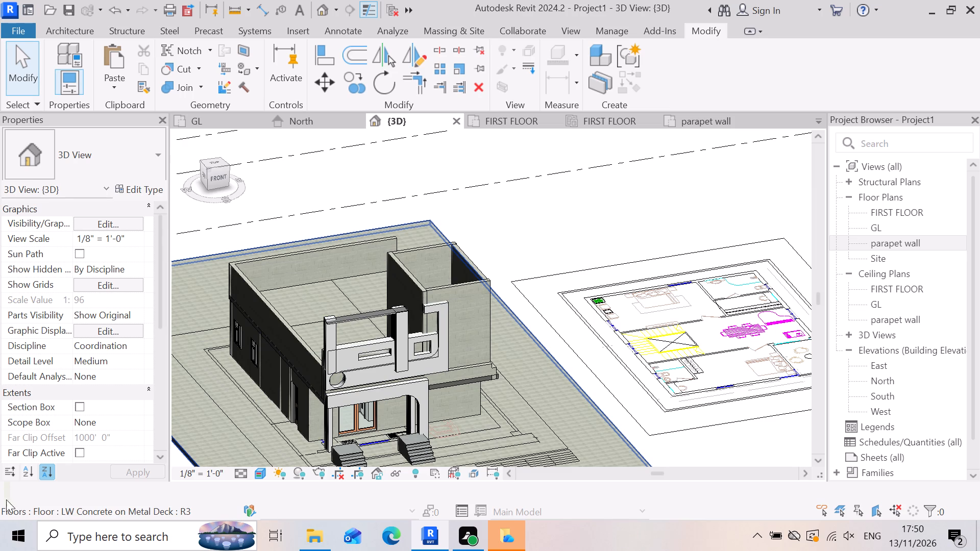
Examine how the front ceiling strip meets the tops of the left and middle vertical strips of the facade.
scroll(315, 342, "up", 2)
scroll(373, 323, "up", 3)
scroll(417, 289, "up", 5)
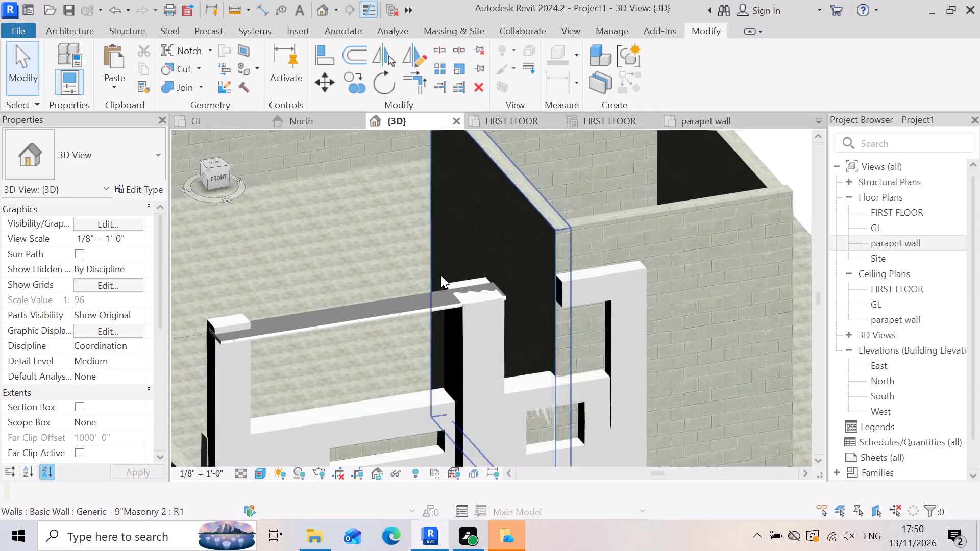
scroll(517, 338, "down", 3)
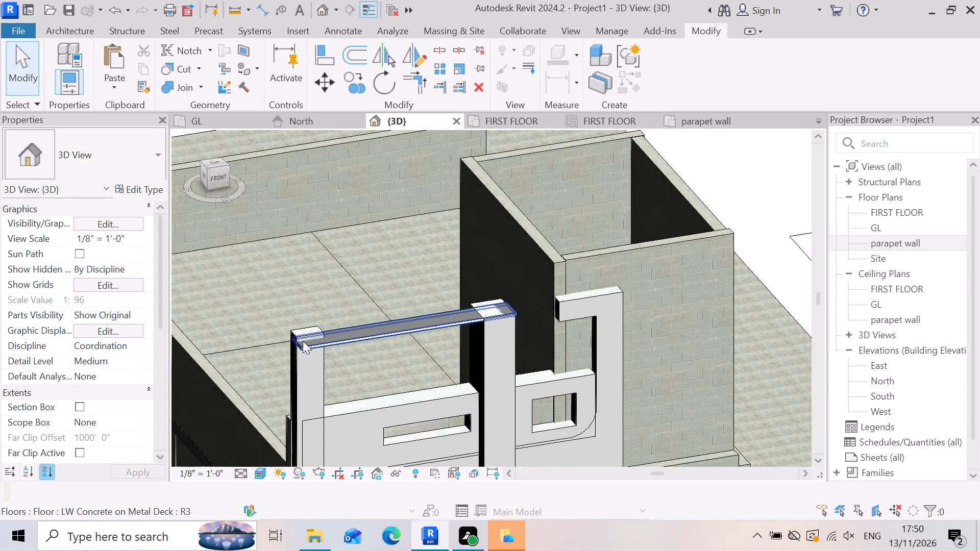
scroll(303, 341, "up", 6)
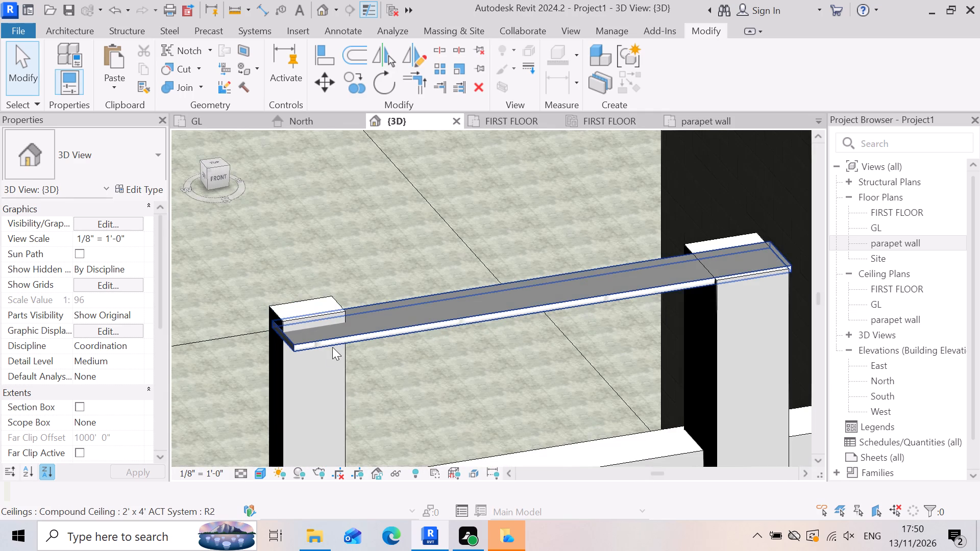
left_click(331, 344)
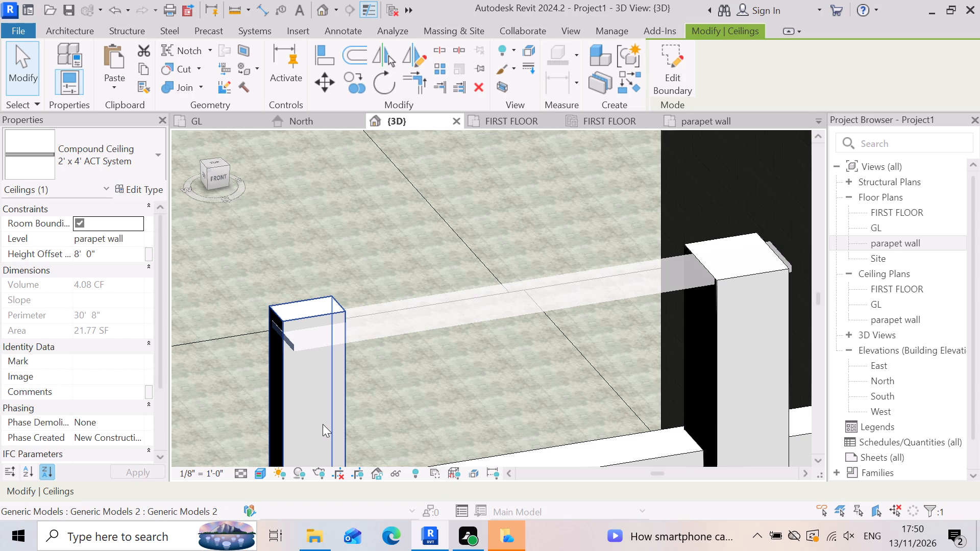
key("Escape")
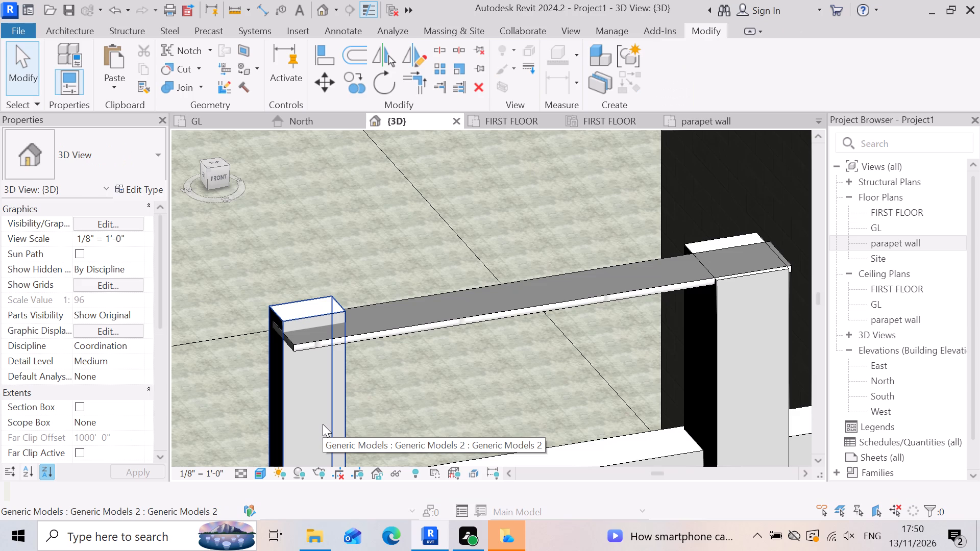
scroll(431, 294, "down", 7)
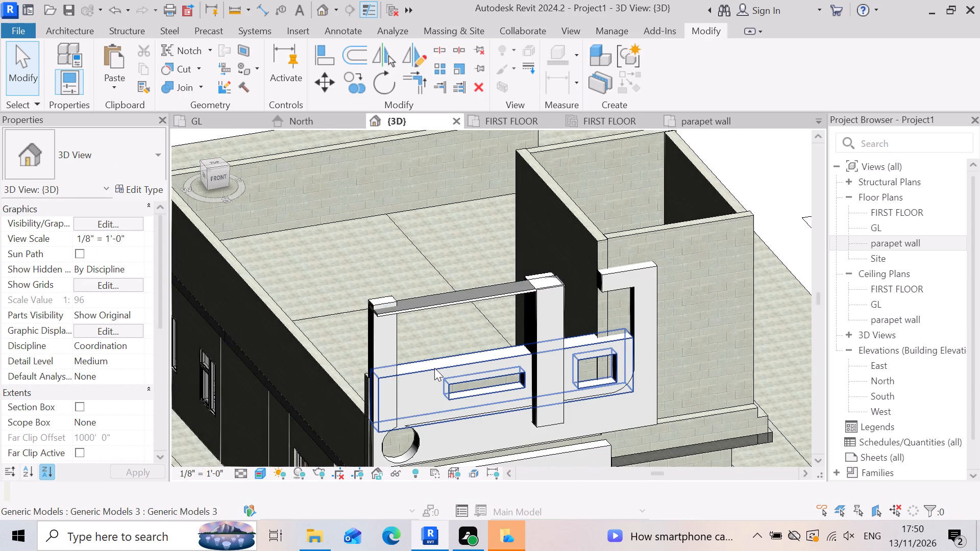
right_click_drag(429, 365, 417, 337, "shift")
middle_click_drag(429, 364, 422, 337, "shift")
scroll(389, 304, "up", 3)
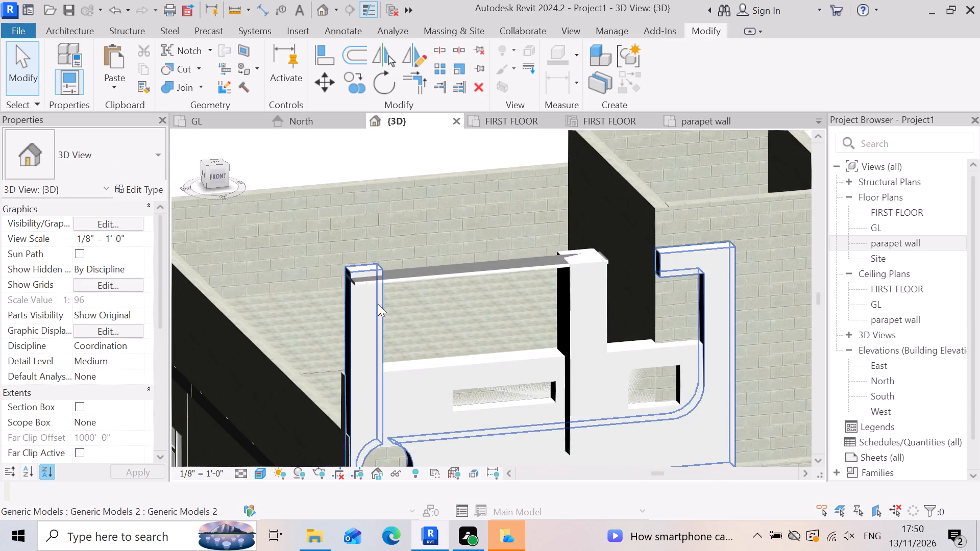
scroll(378, 304, "up", 1)
left_click(366, 301)
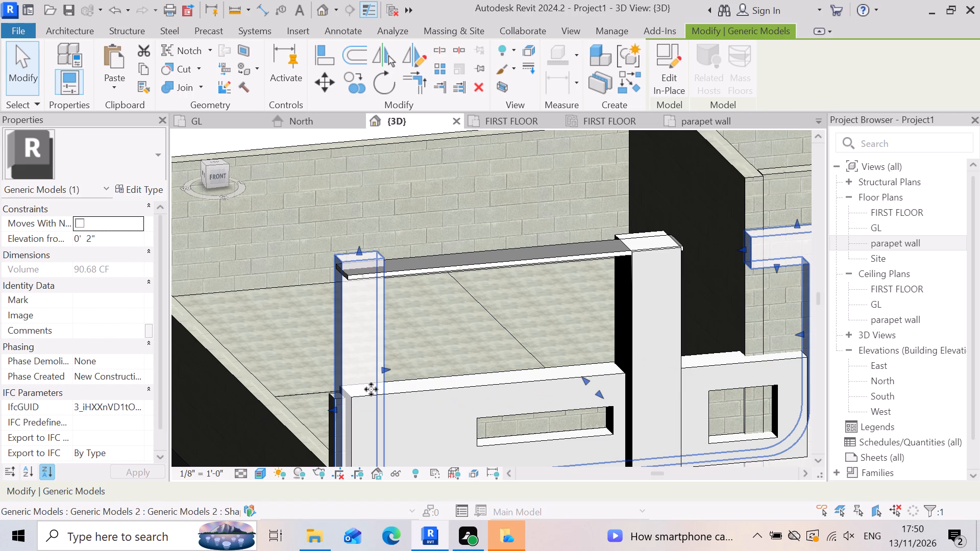
key("Escape")
scroll(591, 210, "up", 6)
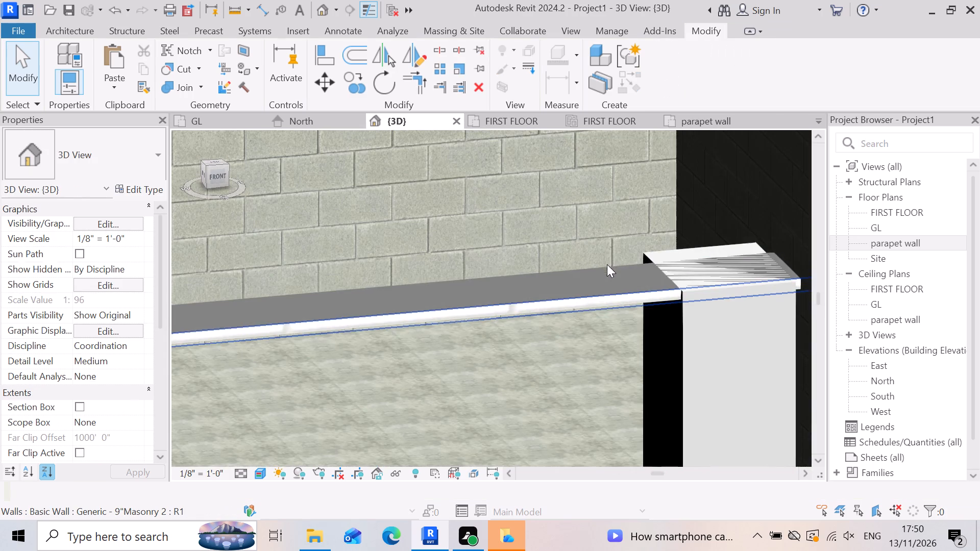
left_click(608, 278)
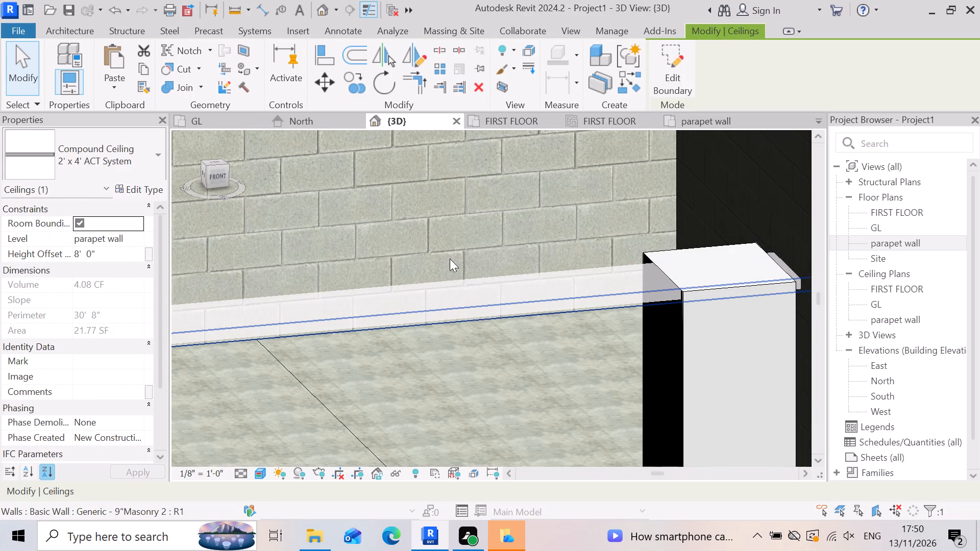
key("Escape")
scroll(738, 283, "down", 11)
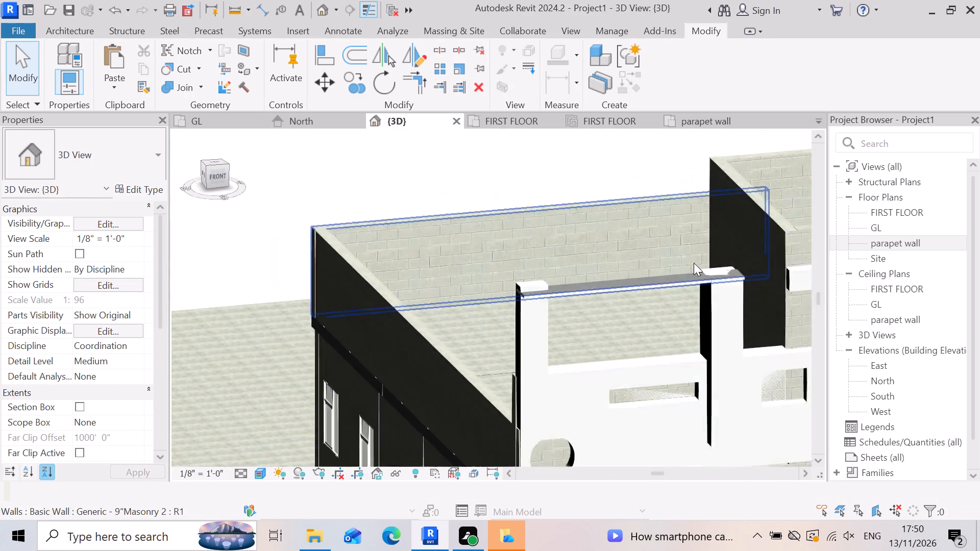
Inspect the ceiling strip's overhanging ends and its seating on both vertical strips from the opposite side of the facade.
middle_click_drag(541, 332, 456, 306, "shift")
right_click_drag(542, 329, 456, 306, "shift")
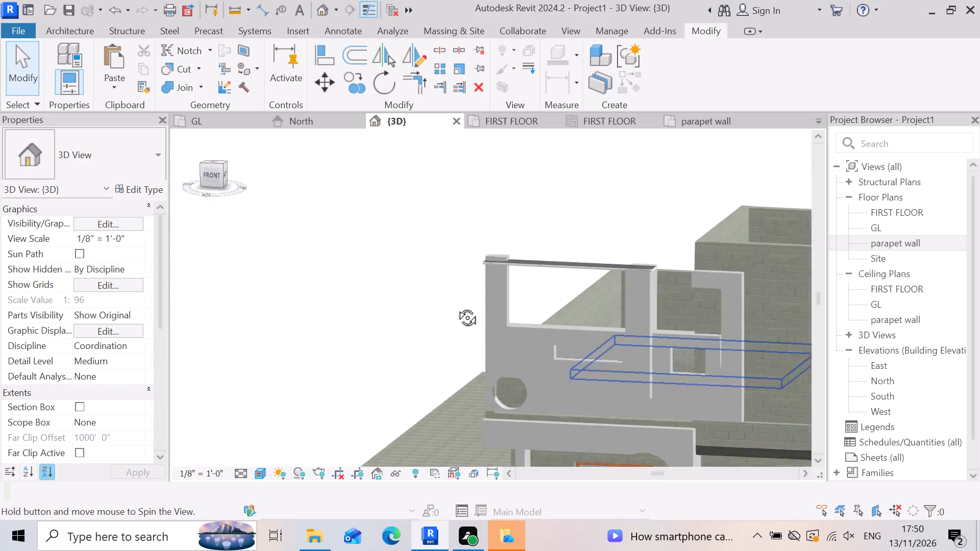
middle_click_drag(456, 306, 456, 375, "shift")
right_click_drag(456, 306, 462, 374, "shift")
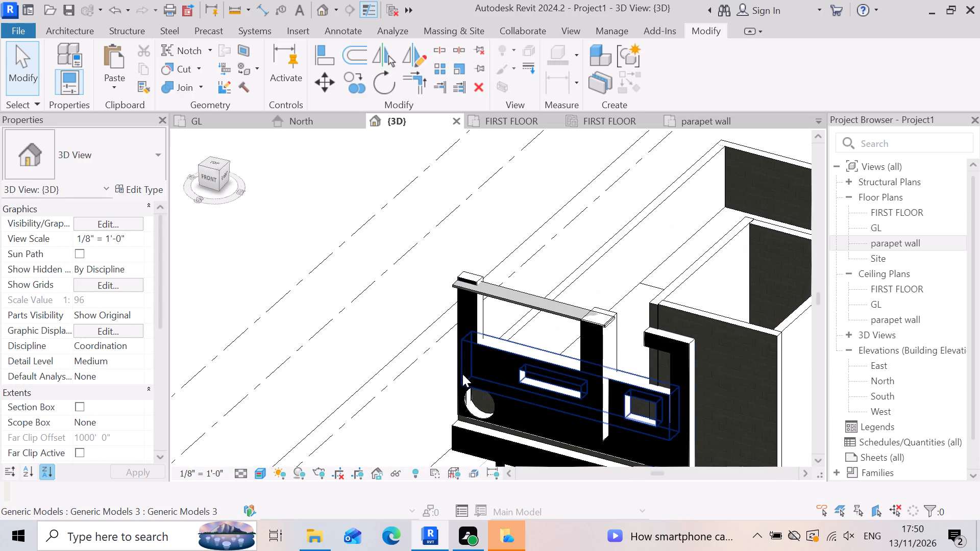
scroll(579, 333, "up", 8)
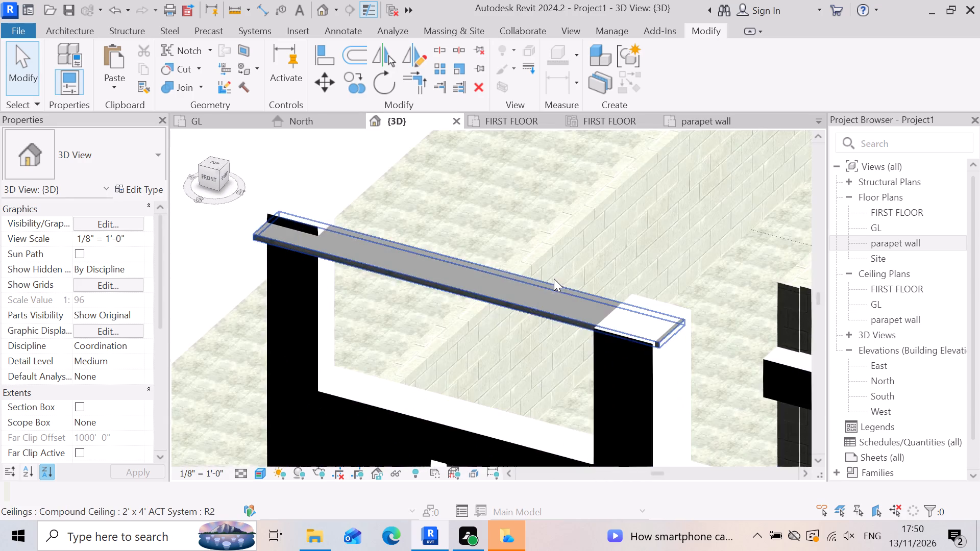
scroll(554, 279, "up", 2)
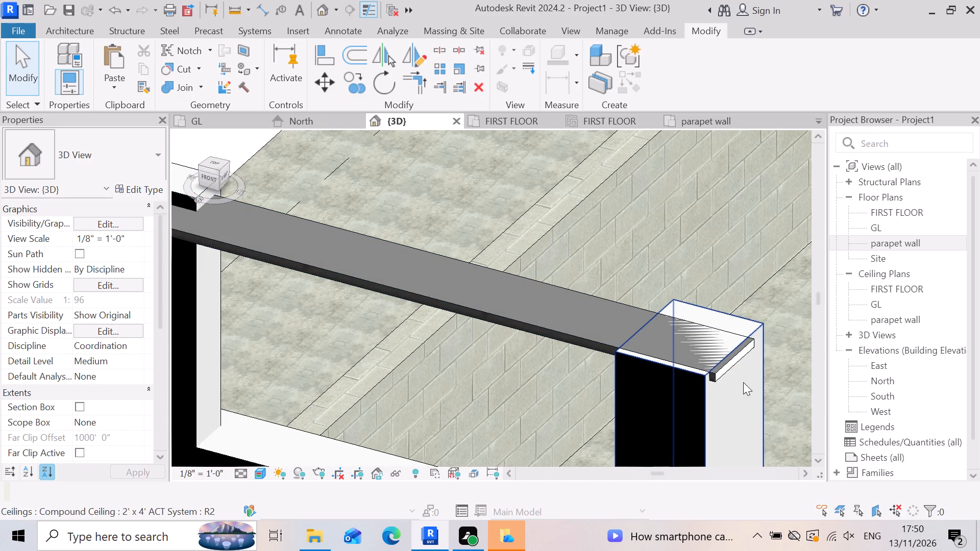
scroll(794, 374, "up", 1)
scroll(702, 363, "up", 2)
scroll(743, 360, "down", 3)
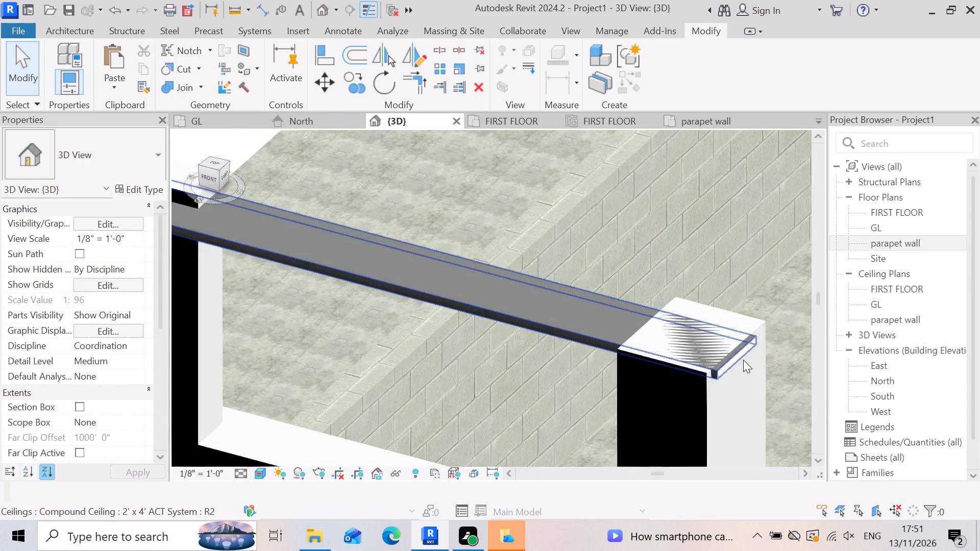
scroll(743, 360, "down", 3)
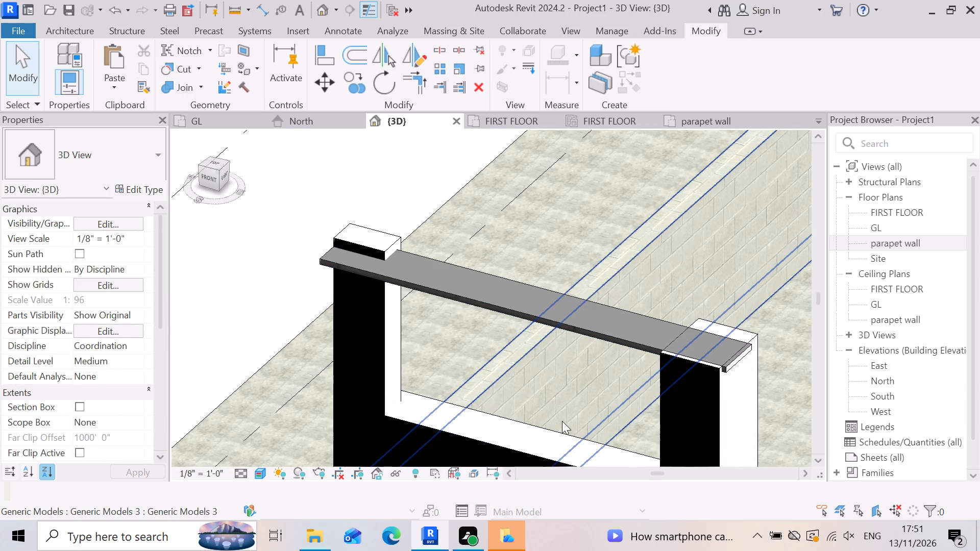
right_click_drag(565, 415, 583, 381, "shift")
middle_click_drag(577, 384, 583, 381, "shift")
scroll(412, 338, "down", 2)
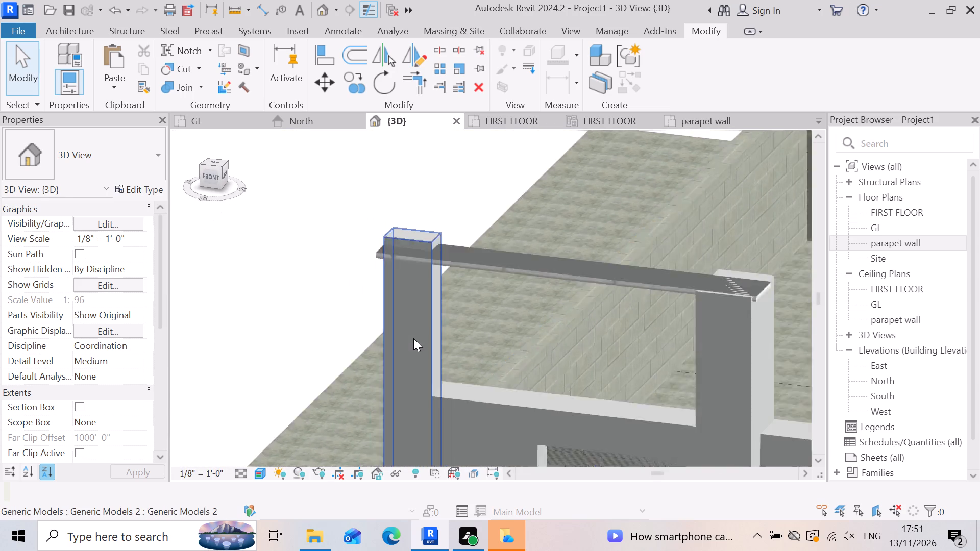
scroll(413, 338, "down", 2)
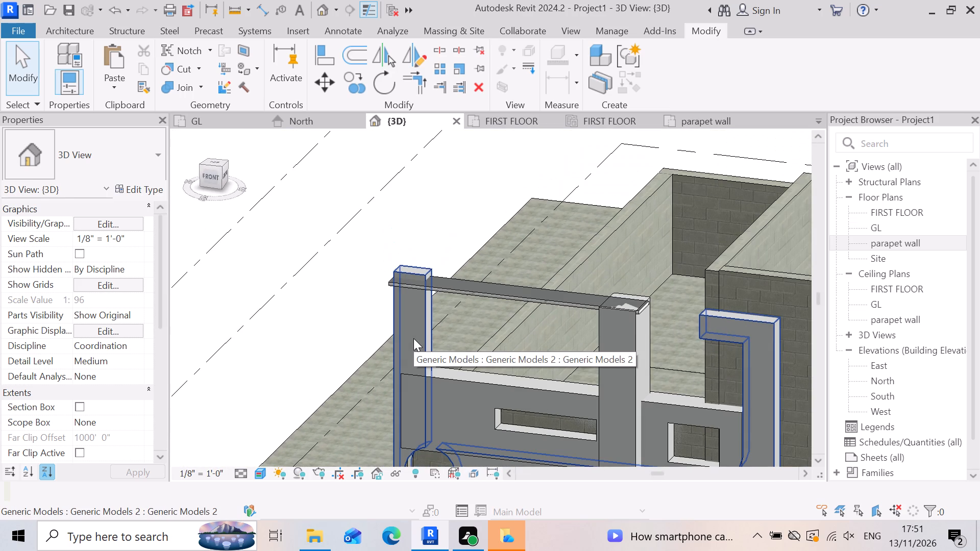
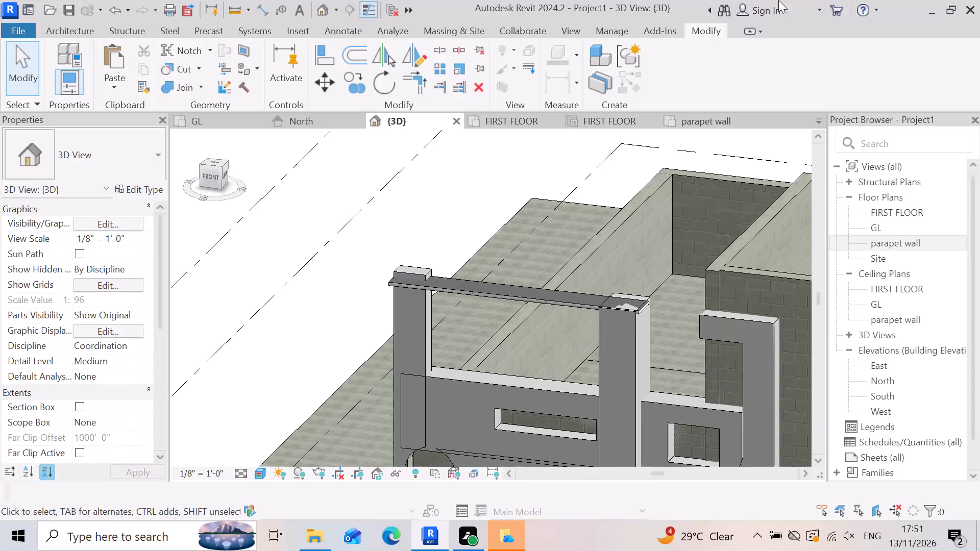
Start an in-place component in the Generic Models category for the front ceiling strip, accepting the default name.
scroll(641, 259, "up", 1)
scroll(574, 295, "up", 4)
right_click_drag(580, 296, 578, 282)
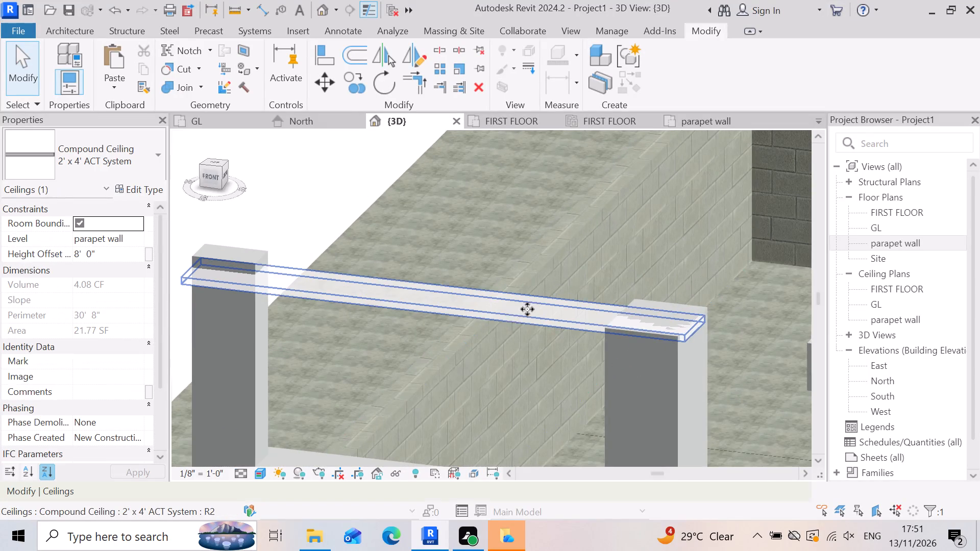
key("Escape")
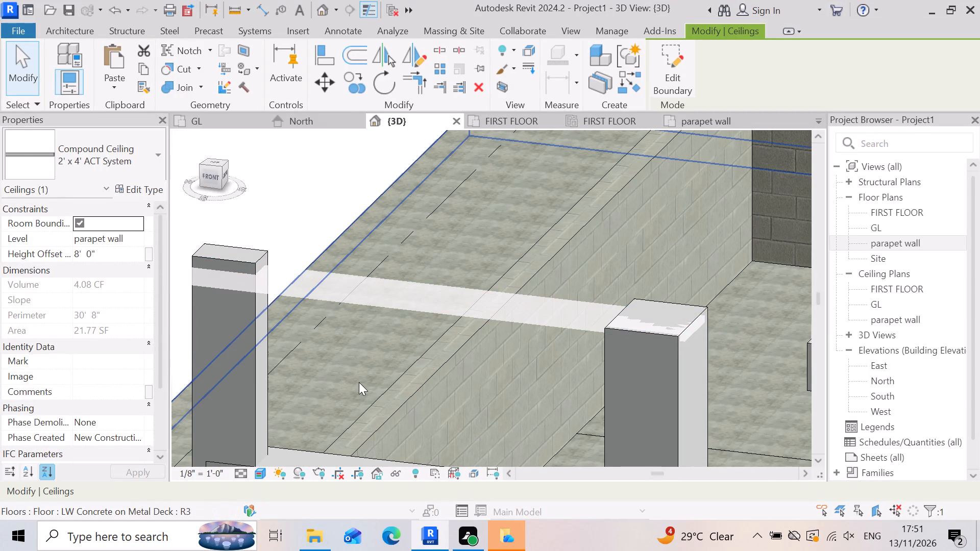
scroll(426, 292, "up", 3)
left_click(431, 296)
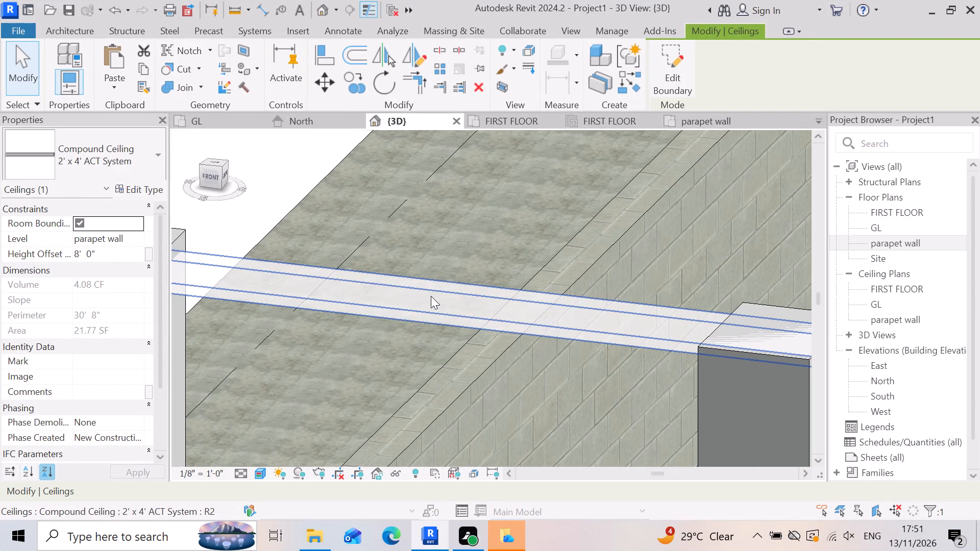
left_click(68, 23)
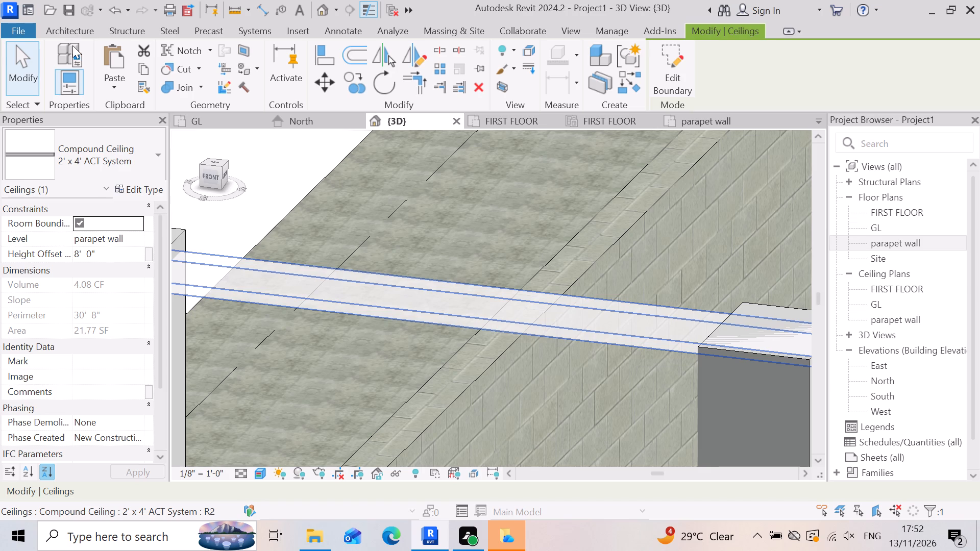
left_click(76, 37)
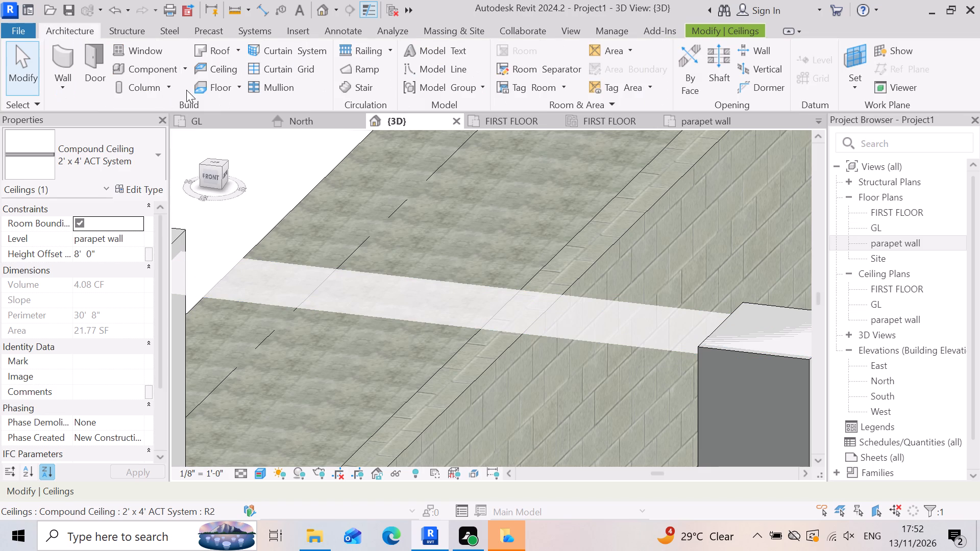
left_click(183, 72)
left_click(193, 133)
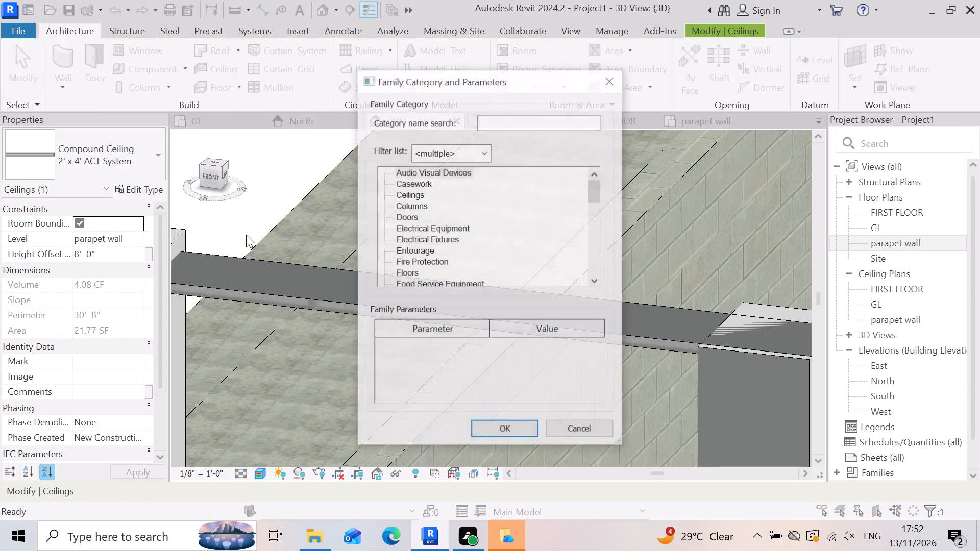
scroll(487, 258, "down", 2)
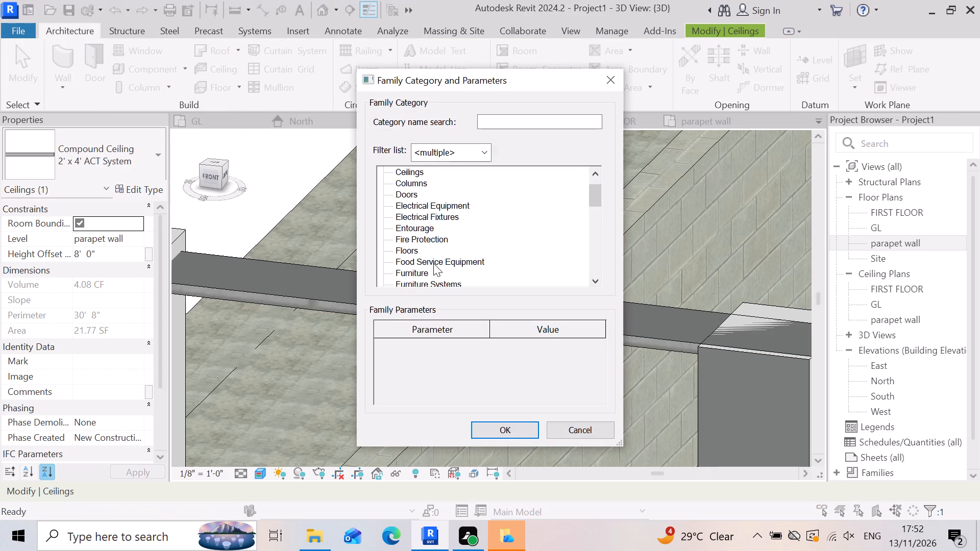
scroll(439, 256, "down", 3)
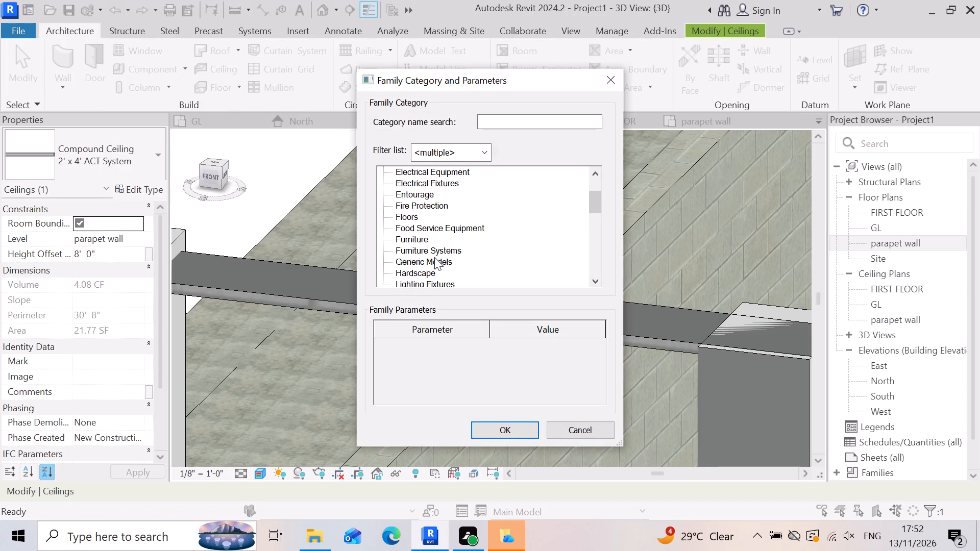
left_click(433, 254)
left_click(424, 256)
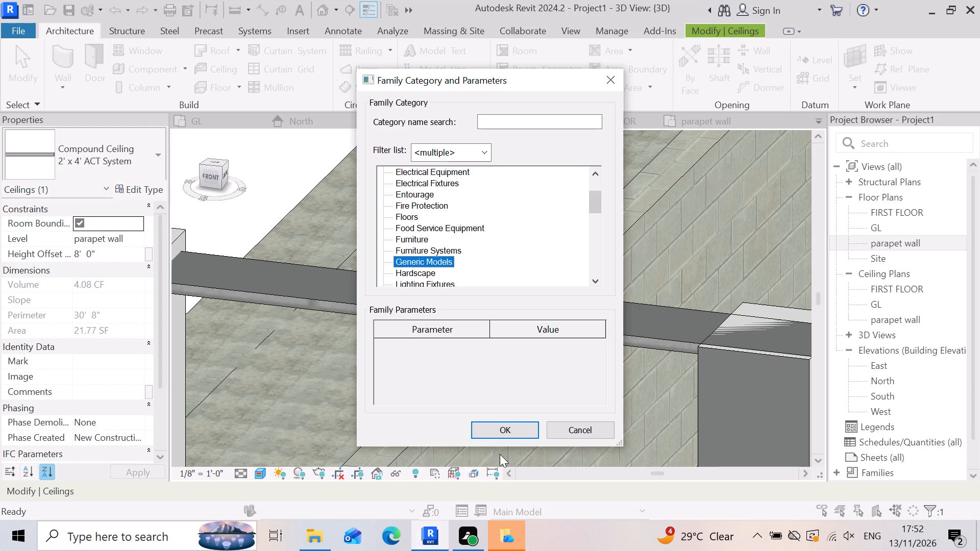
left_click(506, 431)
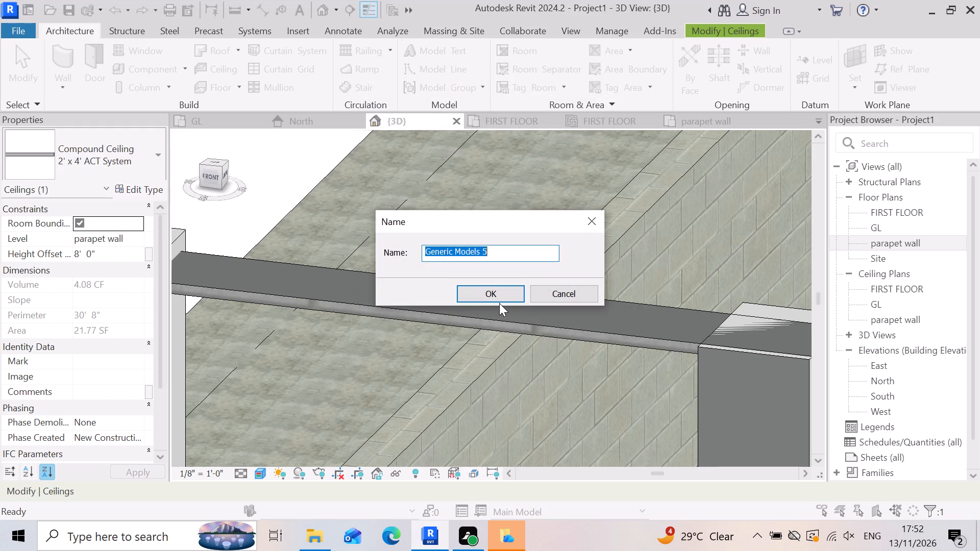
left_click(495, 300)
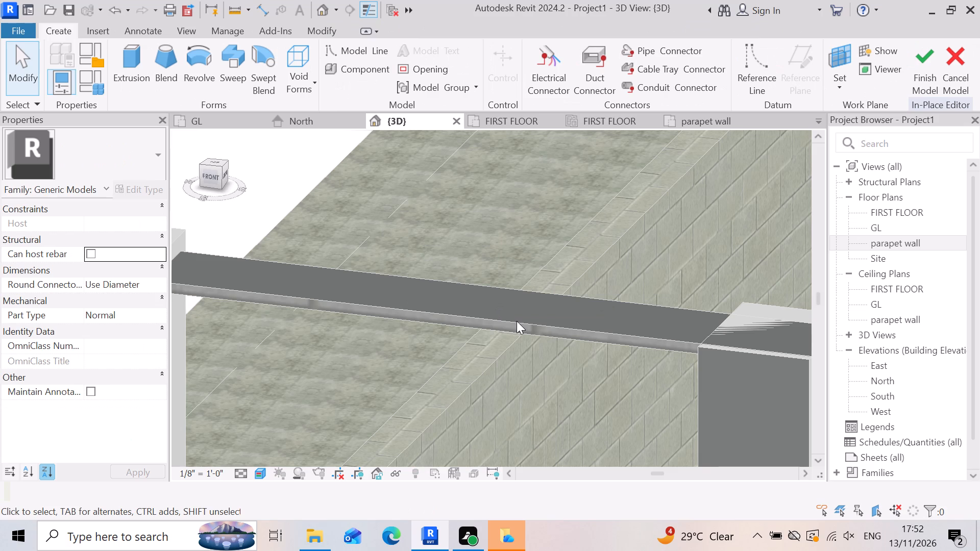
Begin an extrusion and set its work plane to the top face of the front ceiling strip.
scroll(448, 299, "up", 1)
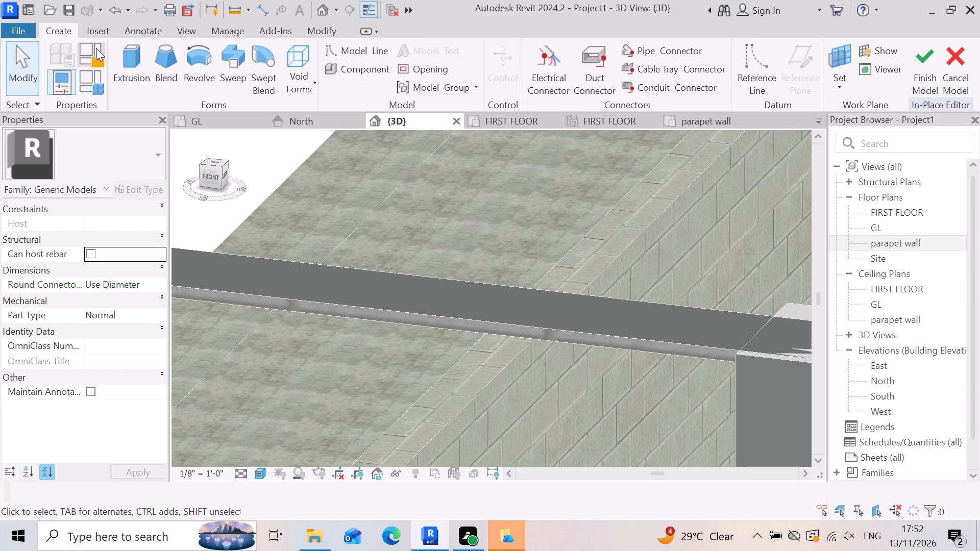
left_click(131, 61)
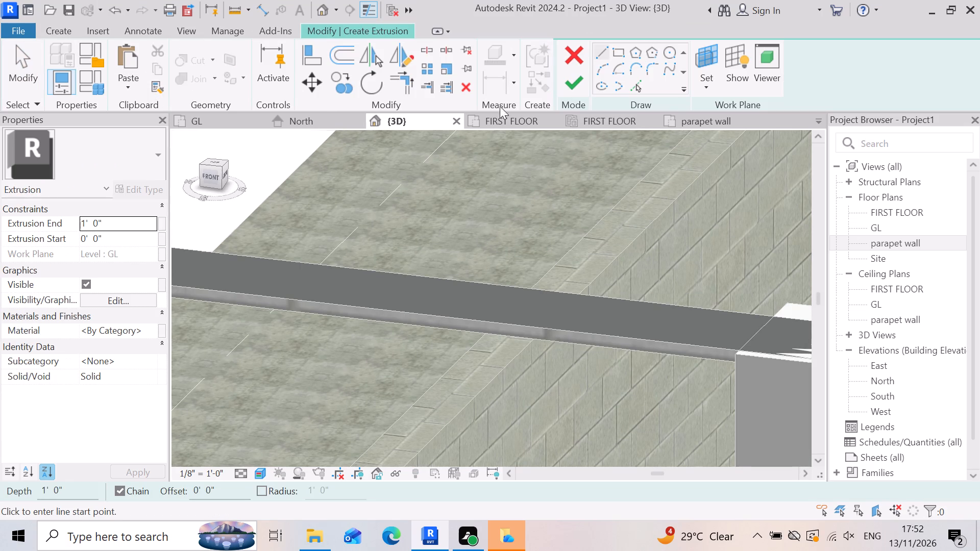
left_click(708, 90)
left_click(732, 149)
left_click(535, 307)
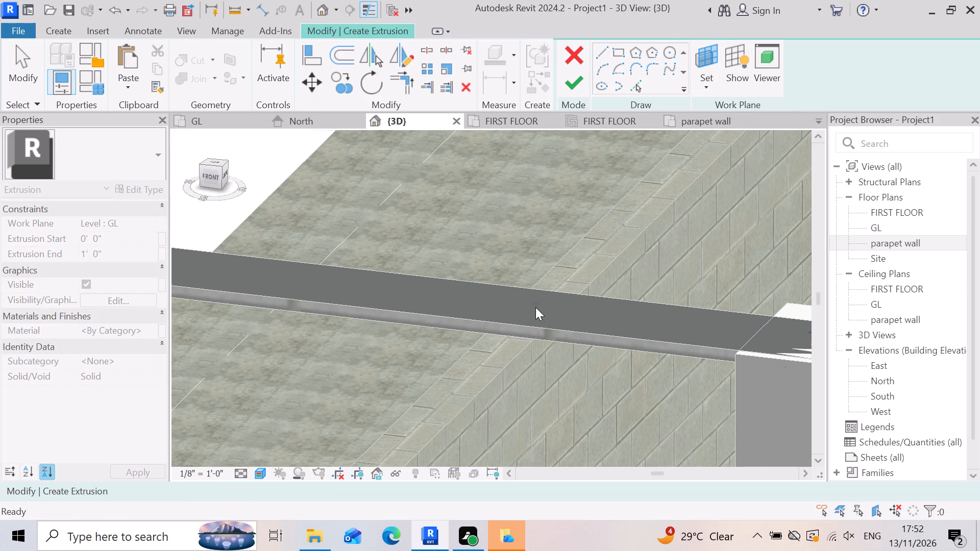
Sketch a rectangle about 1'-6" wide over the ceiling strip's top face, spanning from its left front corner to its right rear corner.
left_click(615, 46)
scroll(712, 241, "down", 1)
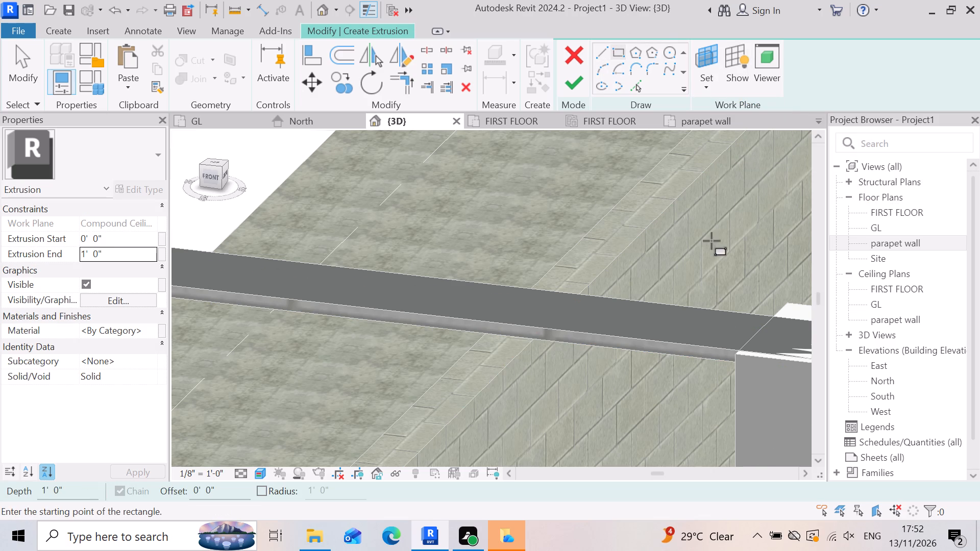
scroll(712, 241, "down", 5)
scroll(529, 223, "up", 10)
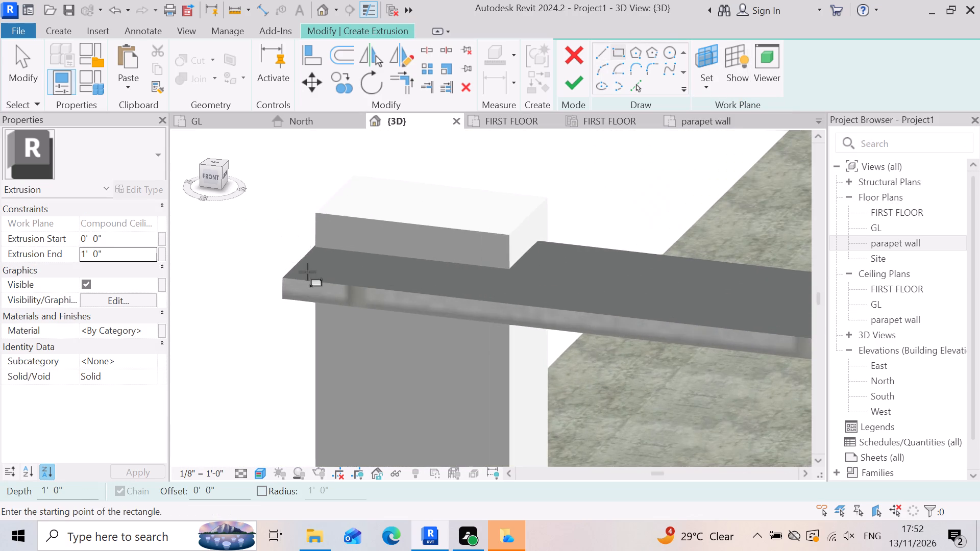
scroll(272, 264, "up", 4)
left_click(289, 285)
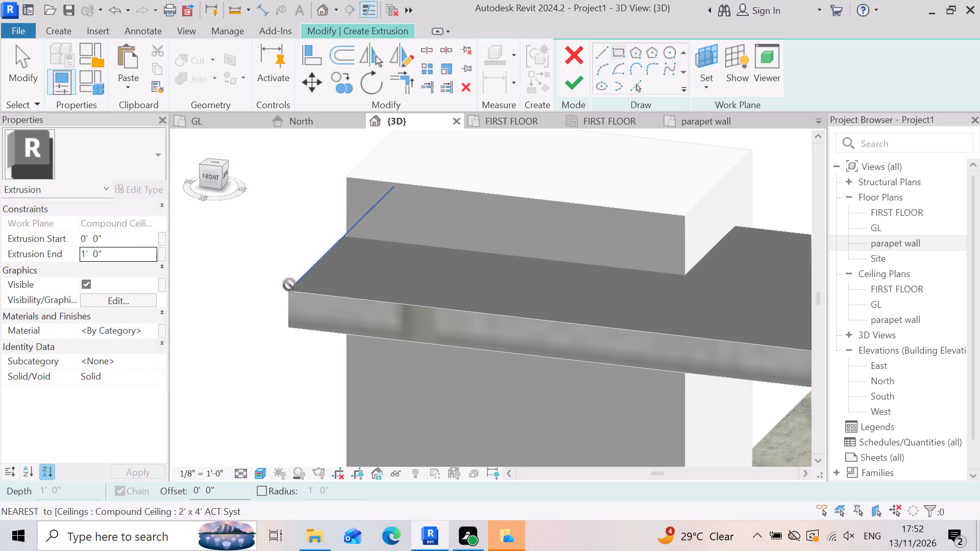
scroll(290, 279, "down", 4)
scroll(516, 285, "down", 2)
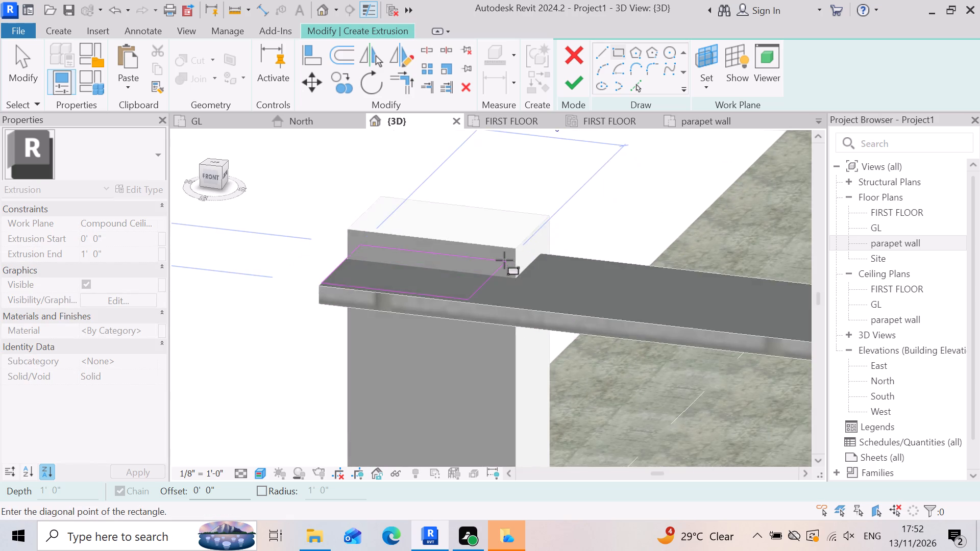
scroll(504, 260, "down", 2)
scroll(549, 266, "down", 6)
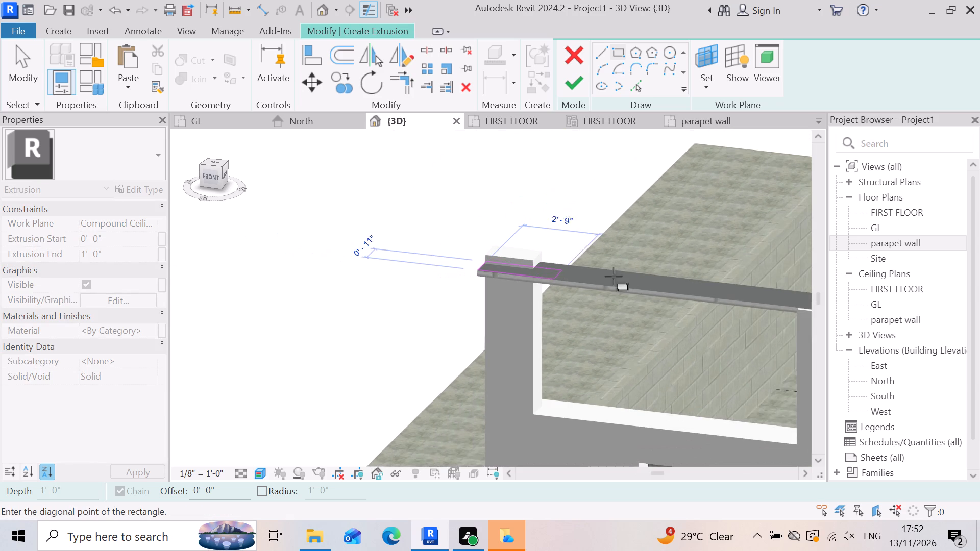
scroll(651, 286, "down", 3)
scroll(806, 292, "up", 6)
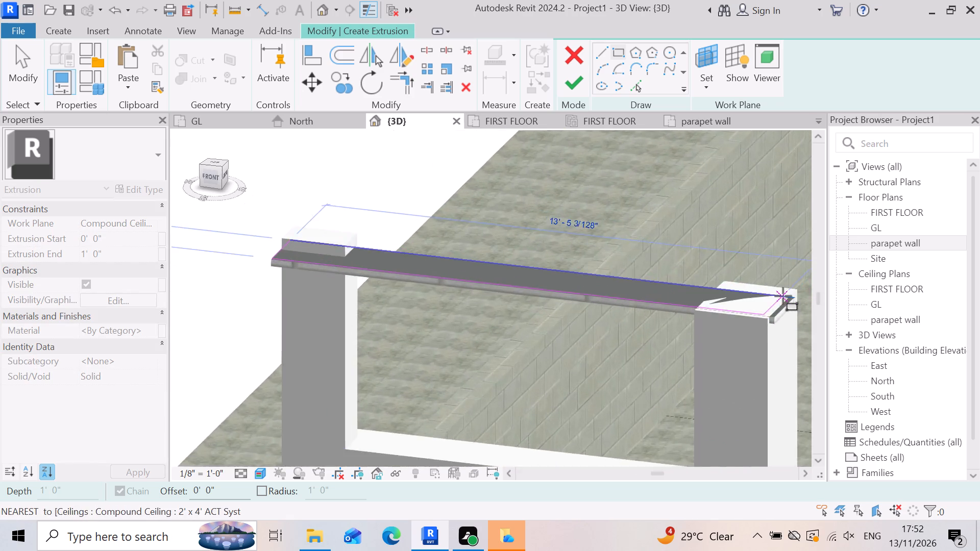
scroll(783, 296, "up", 8)
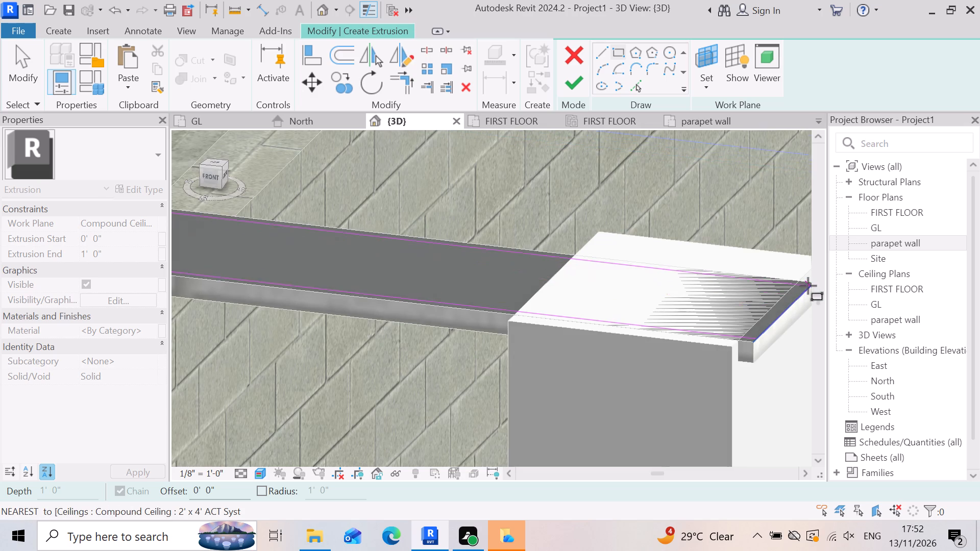
scroll(808, 286, "up", 4)
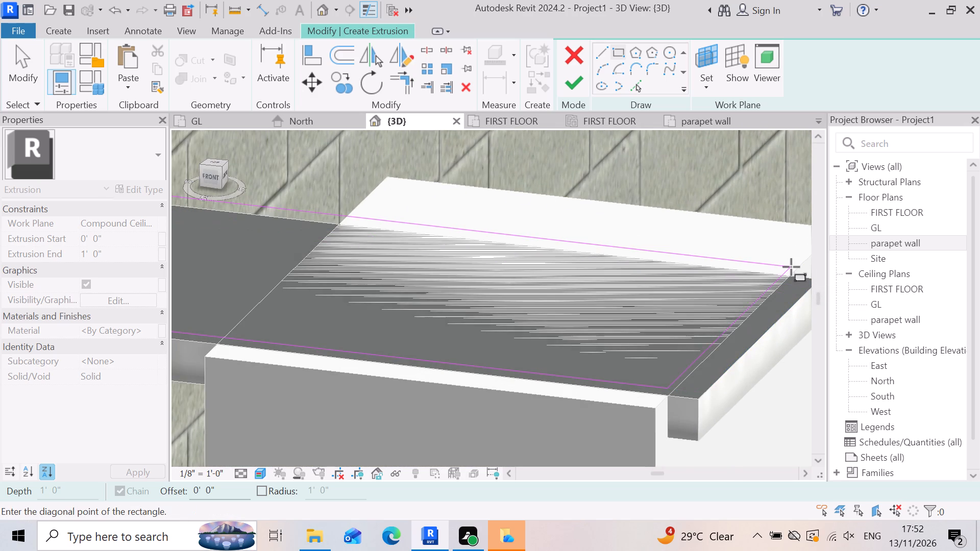
scroll(791, 267, "up", 3)
scroll(710, 283, "down", 3)
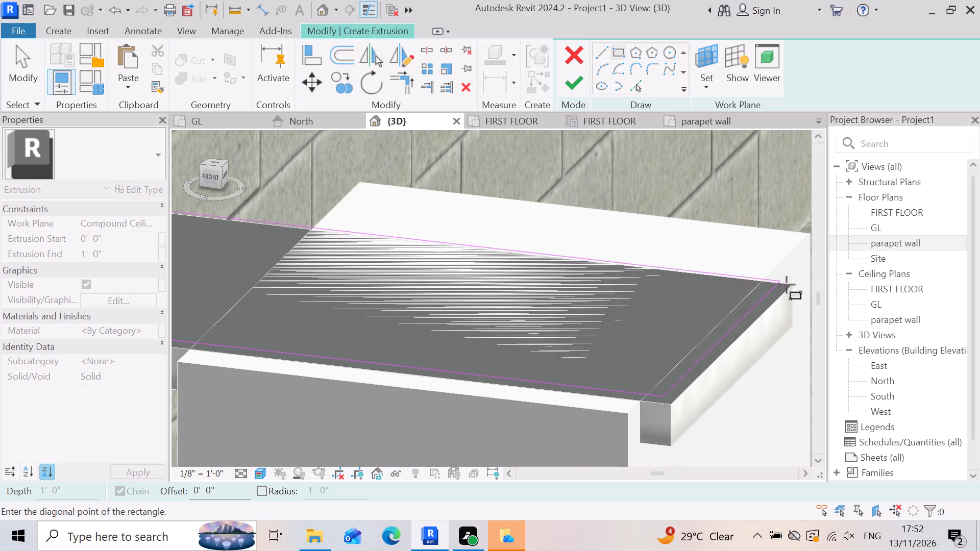
left_click(787, 285)
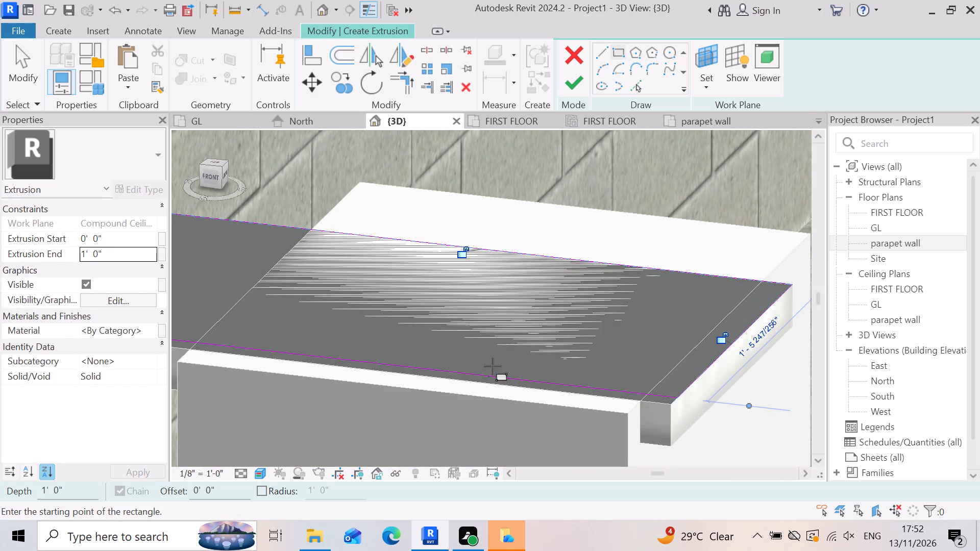
Finish the rectangular sketch as a solid extrusion 1' 0" deep on top of the ceiling strip.
scroll(665, 320, "down", 4)
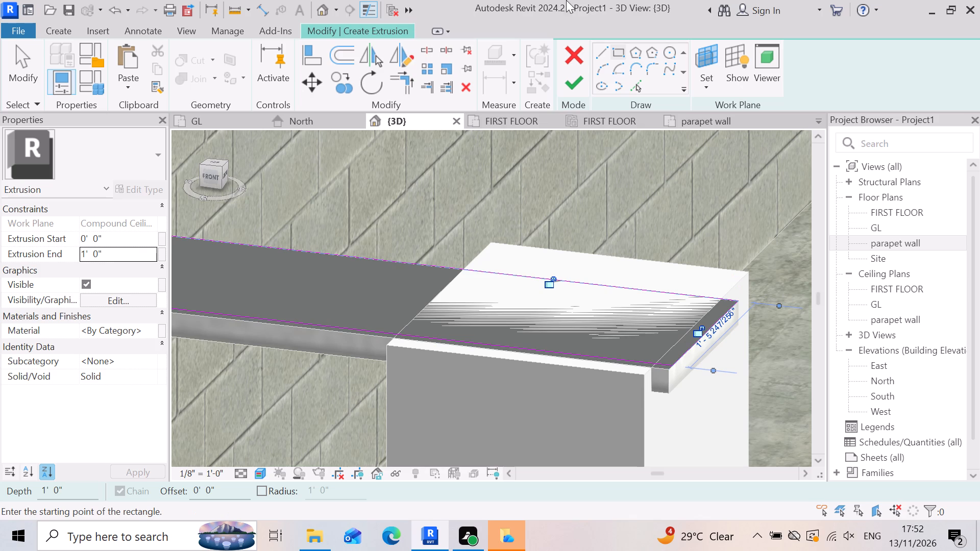
left_click(580, 77)
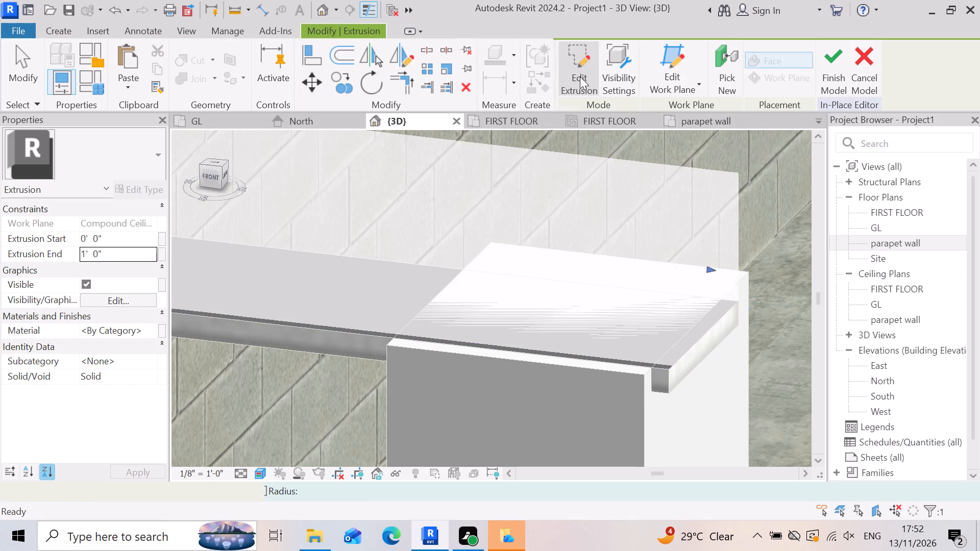
scroll(603, 274, "down", 4)
scroll(645, 275, "down", 4)
scroll(594, 275, "down", 2)
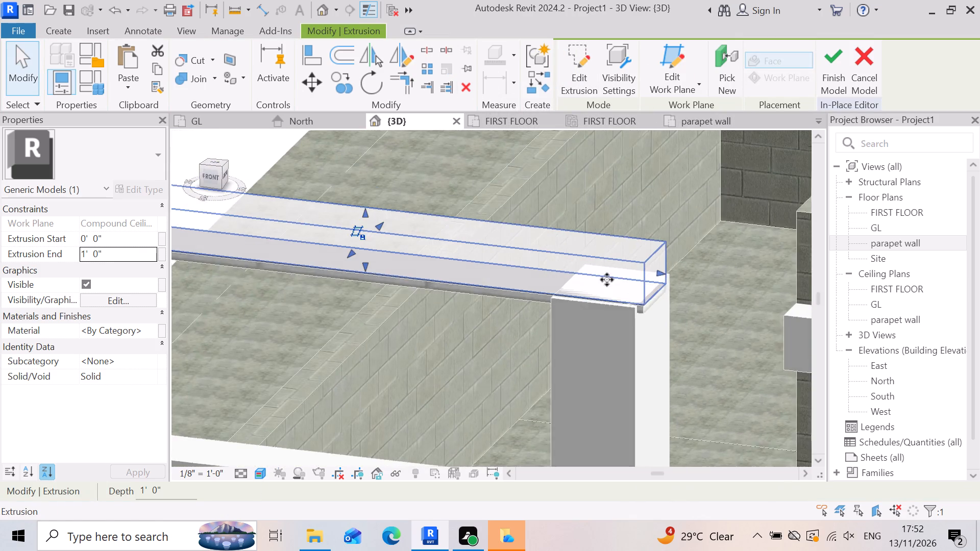
scroll(607, 280, "down", 2)
scroll(554, 345, "down", 3)
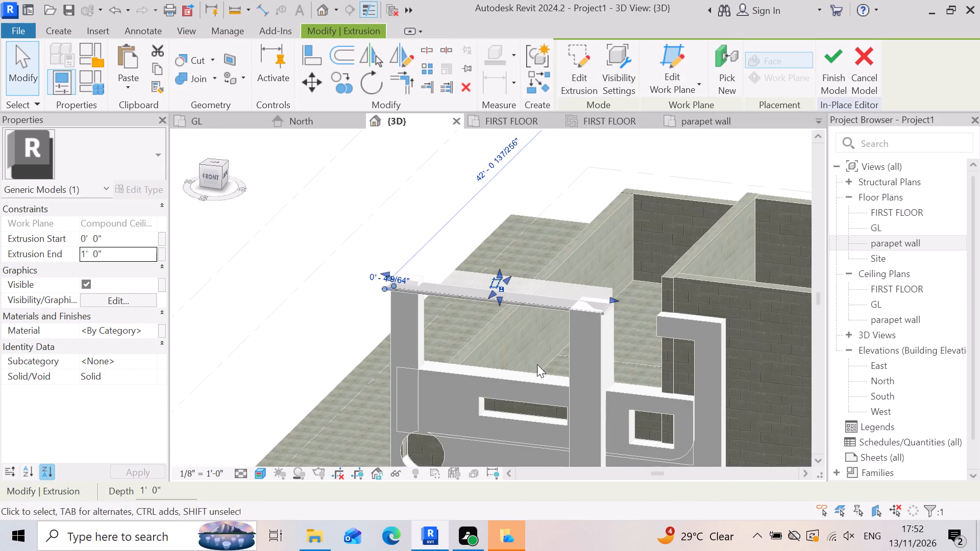
key("Escape")
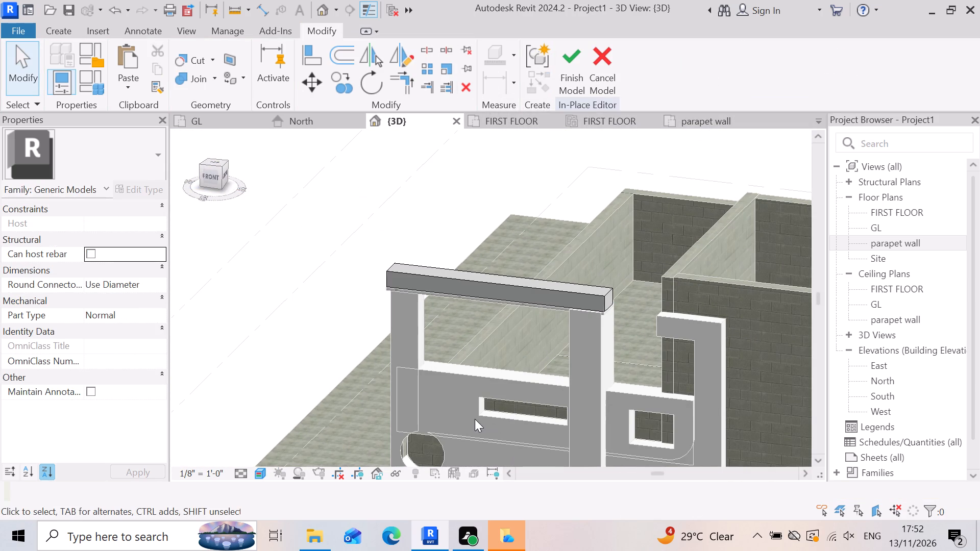
Select the new extrusion and examine from the front how it sits on the ceiling strip and the vertical strips.
right_click_drag(475, 412, 516, 415, "shift")
middle_click_drag(474, 408, 490, 379, "shift")
middle_click_drag(493, 378, 516, 415, "shift")
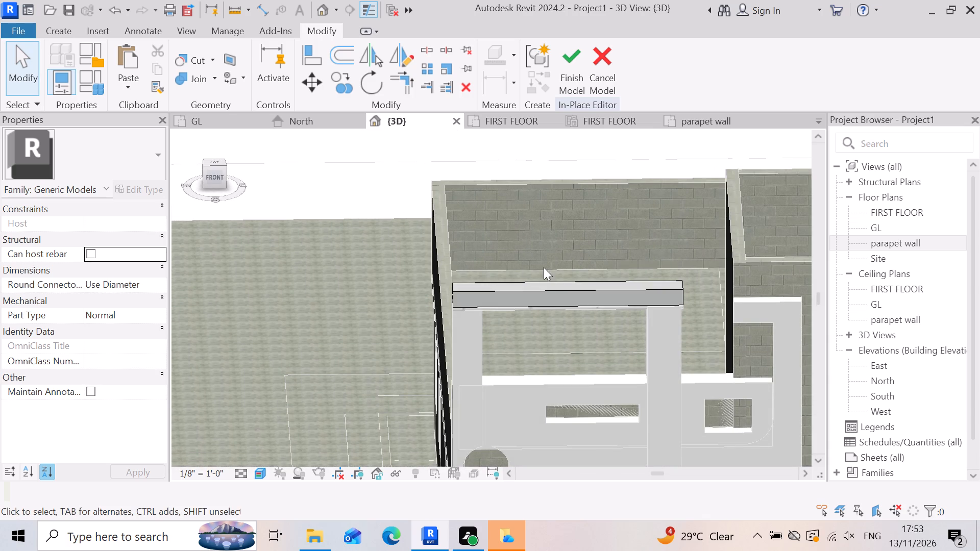
left_click(551, 287)
scroll(553, 319, "up", 4)
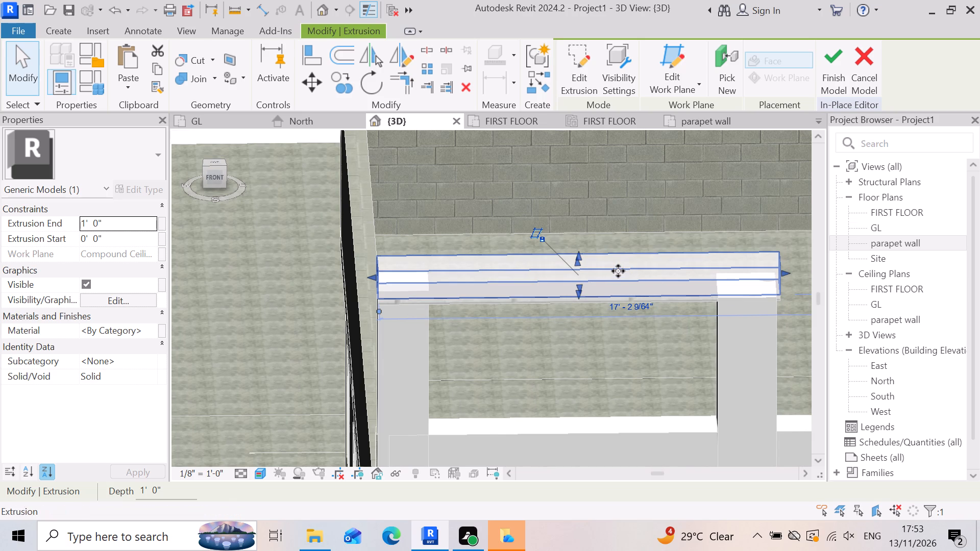
scroll(650, 263, "up", 1)
scroll(599, 332, "up", 5)
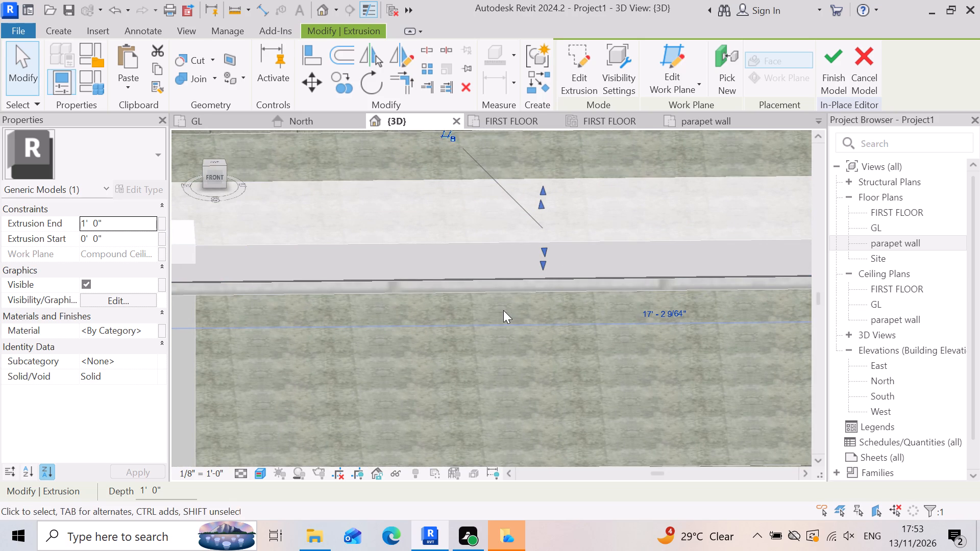
scroll(590, 303, "down", 3)
scroll(447, 340, "down", 2)
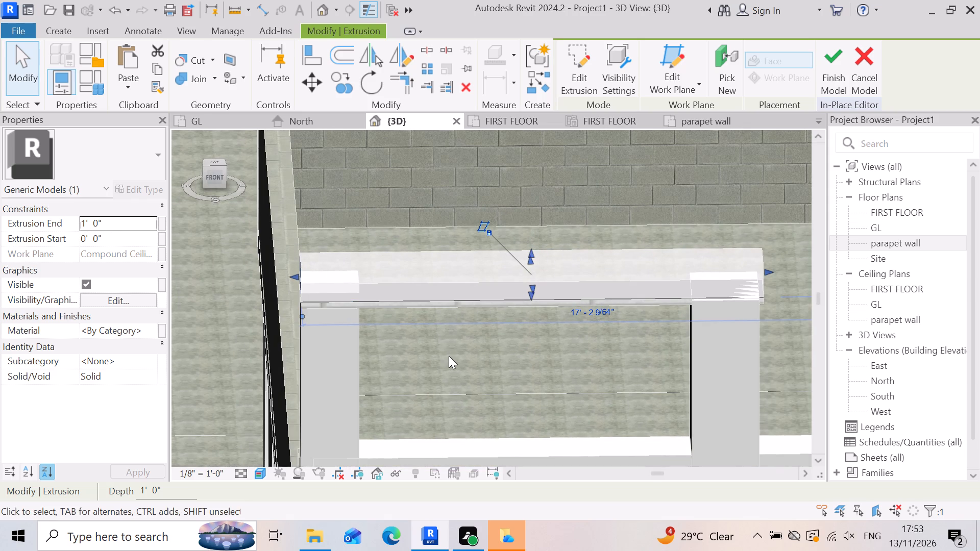
key("Tab")
key("Tab")
key("Tab")
key("Tab")
key("Tab")
key("Tab")
key("Tab")
key("Tab")
right_click_drag(441, 341, 450, 283)
middle_click_drag(441, 340, 450, 283)
scroll(450, 283, "down", 1)
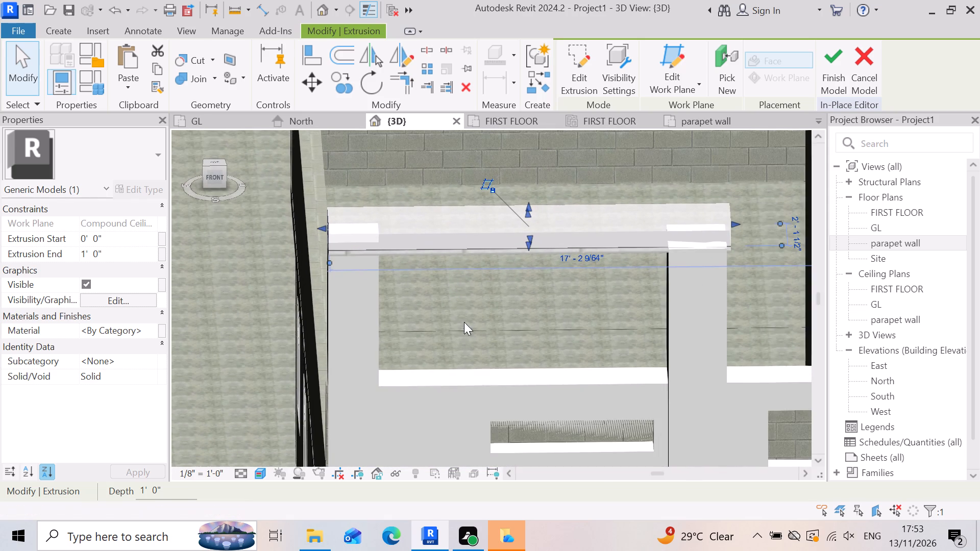
Finish the in-place model containing the 1' 0" deep beam over the front ceiling strip.
scroll(514, 319, "down", 3)
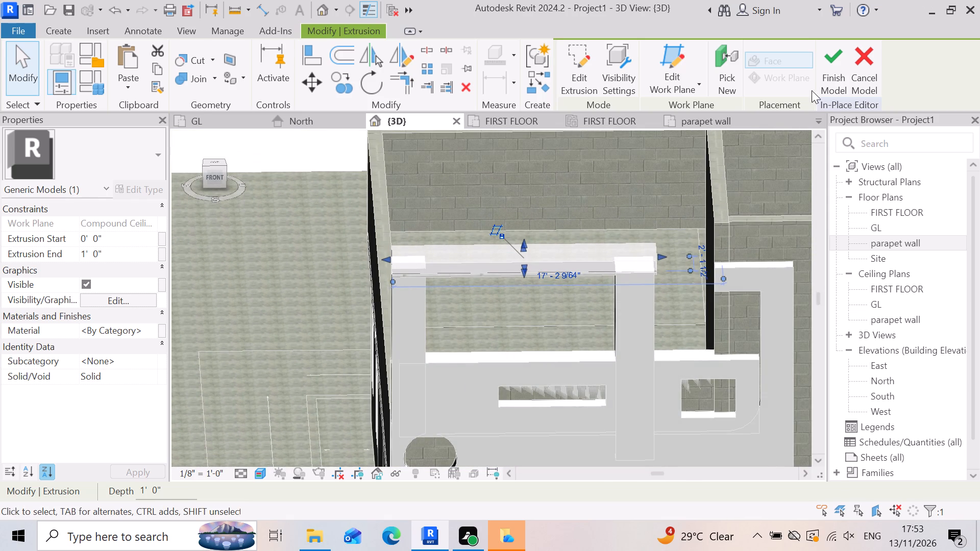
left_click(826, 61)
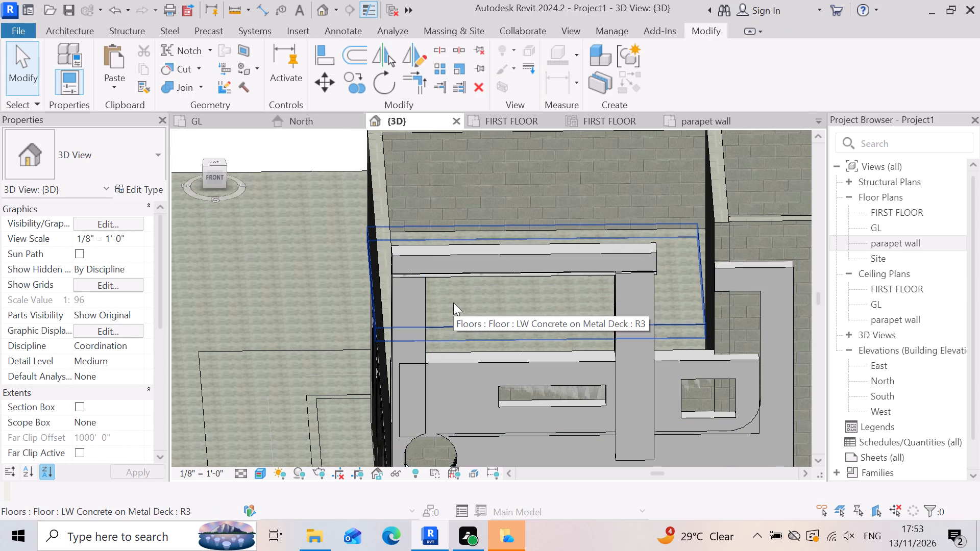
Lower the finished beam's top face to about the vertical strips' top ends, thinning it to a volume of about 7 CF.
scroll(445, 309, "down", 2)
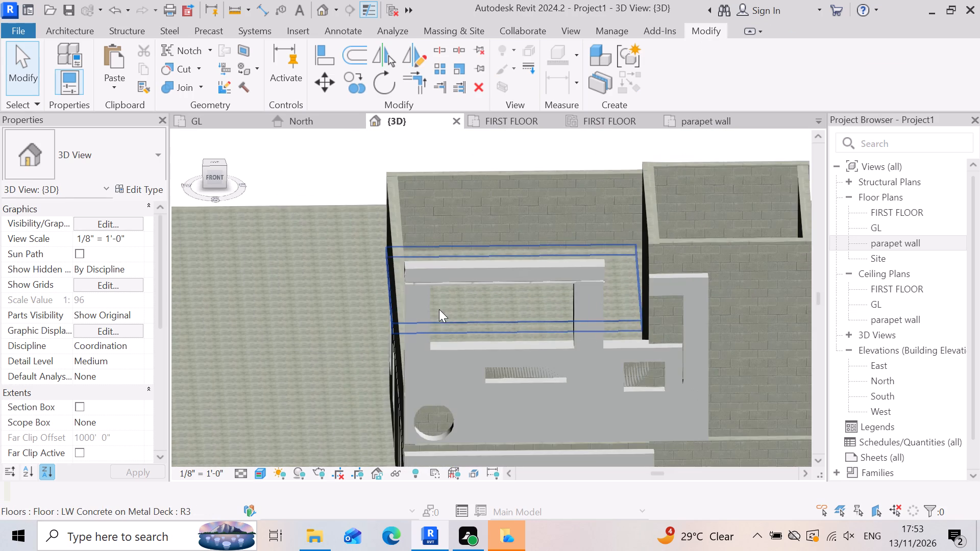
middle_click_drag(522, 341, 514, 286, "shift")
right_click_drag(517, 332, 516, 286, "shift")
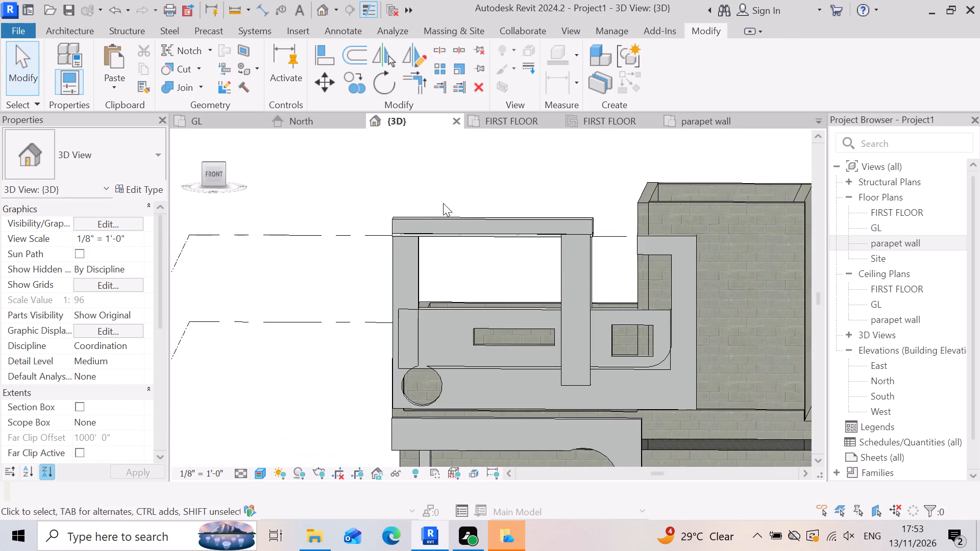
scroll(443, 203, "up", 6)
left_click(557, 252)
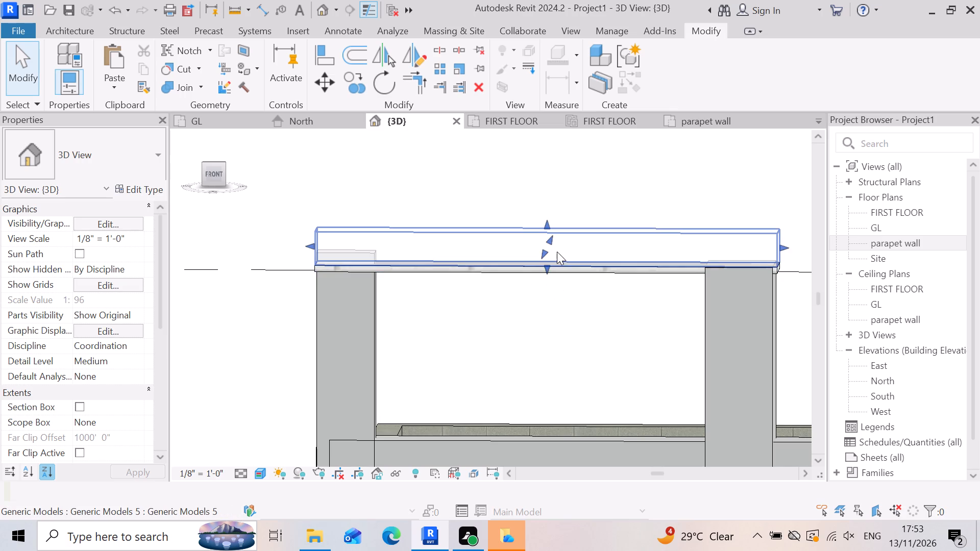
scroll(557, 252, "up", 3)
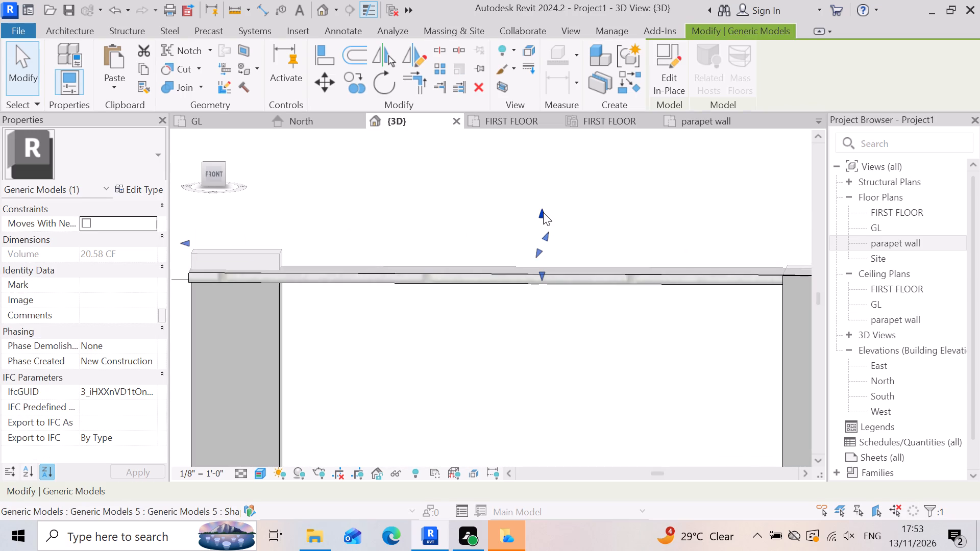
left_click_drag(543, 212, 547, 253)
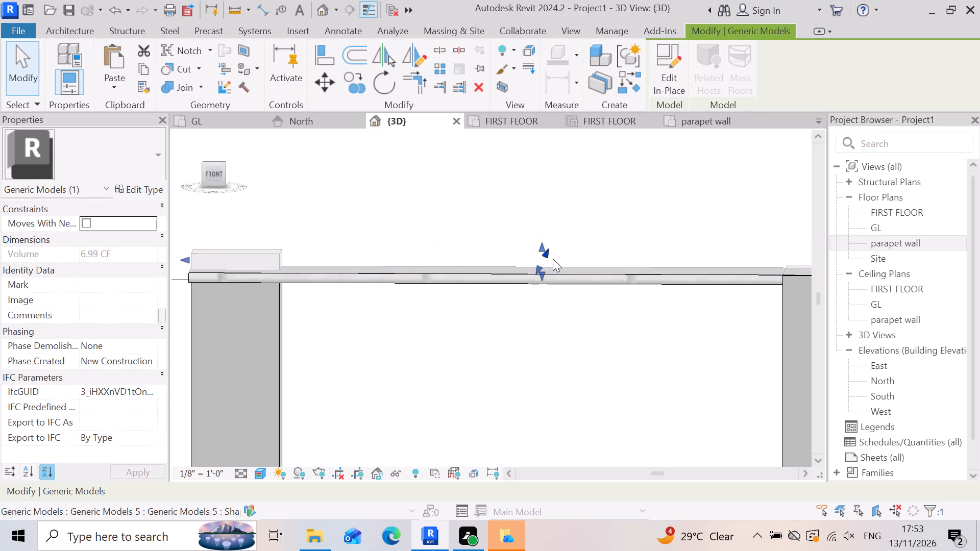
key("Escape")
scroll(500, 270, "down", 4)
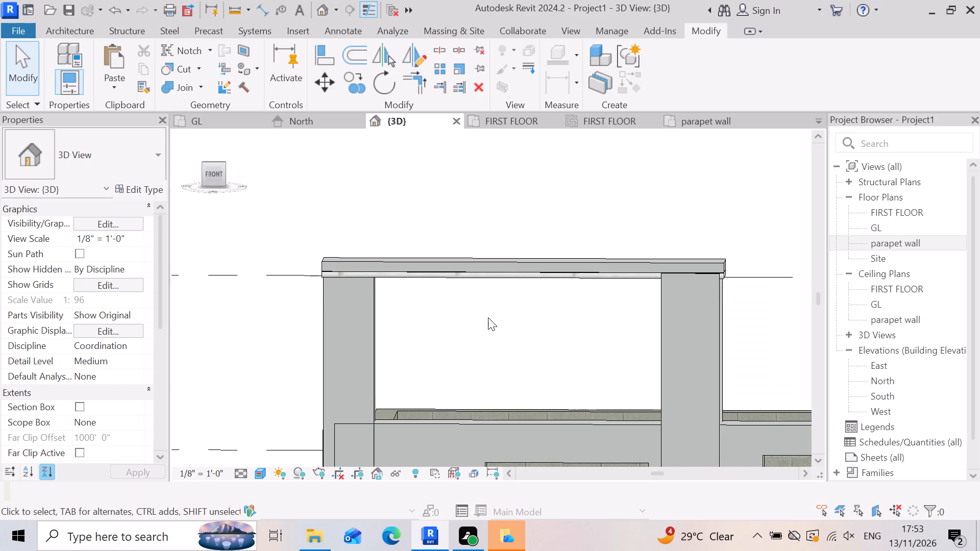
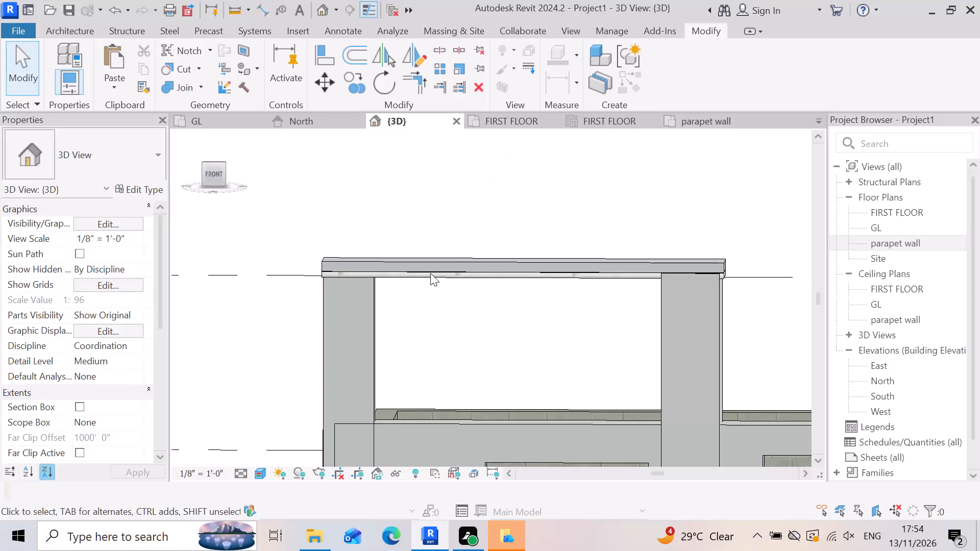
Examine the thinned beam over the ceiling strip from the front and above, and check how it fits the whole facade.
scroll(488, 236, "down", 3)
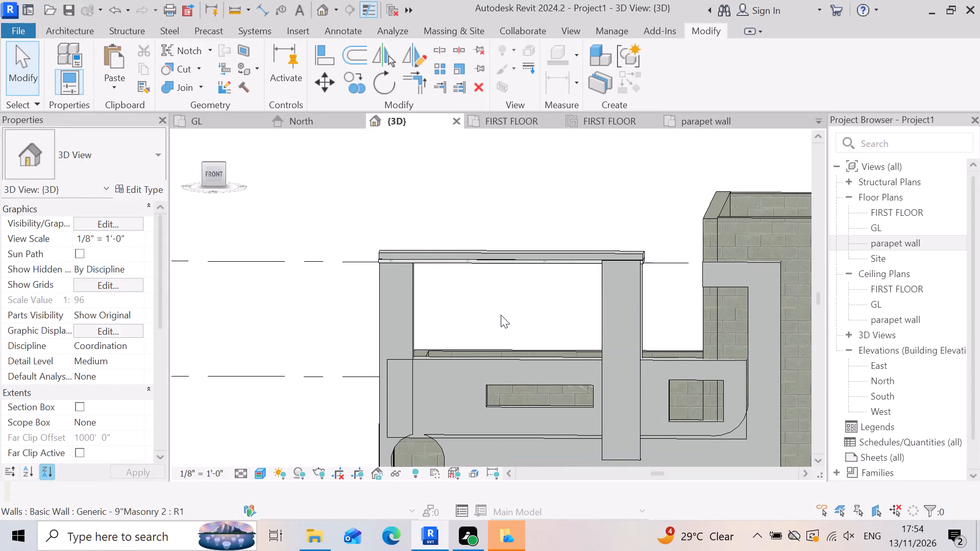
middle_click_drag(505, 287, 505, 323, "shift")
right_click_drag(505, 287, 505, 323, "shift")
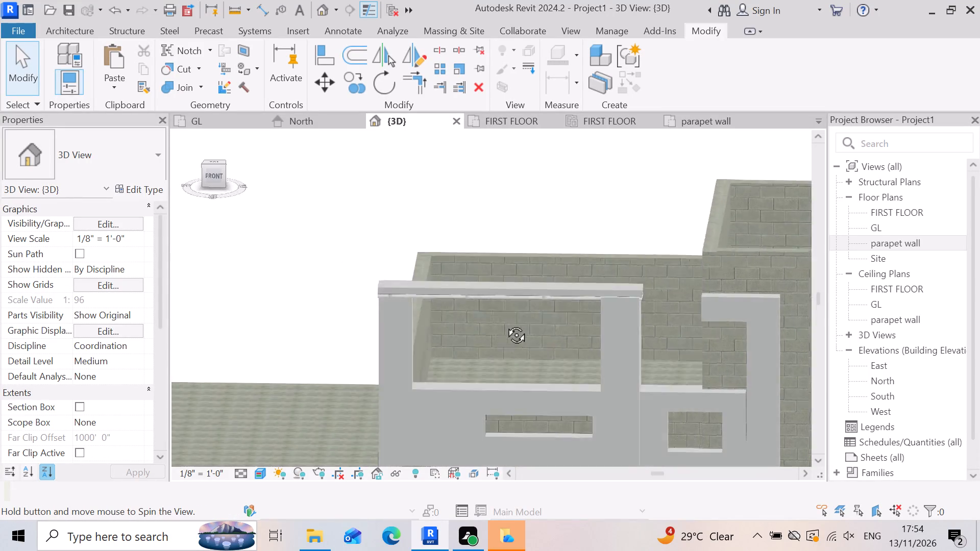
middle_click_drag(505, 323, 522, 366, "shift")
right_click_drag(505, 323, 524, 366, "shift")
scroll(524, 366, "up", 8)
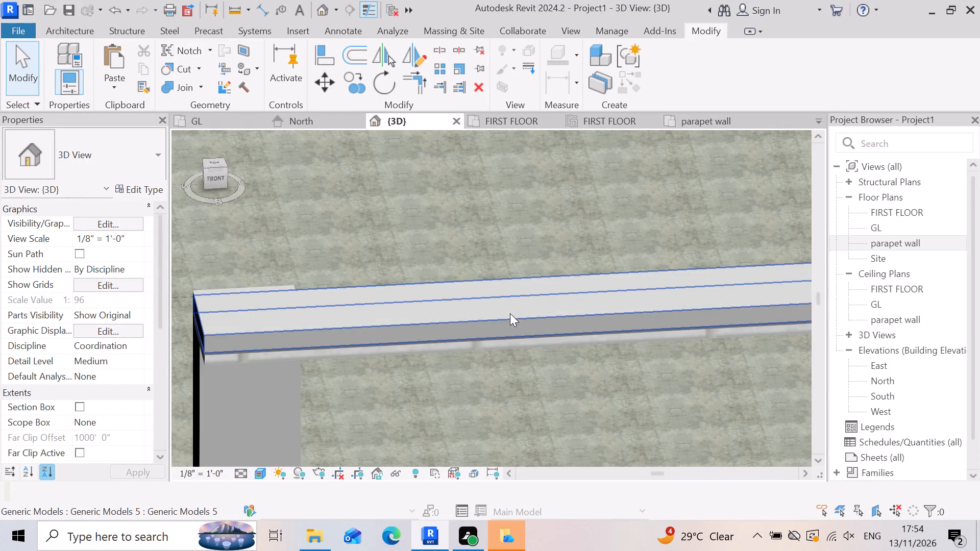
scroll(352, 352, "up", 5)
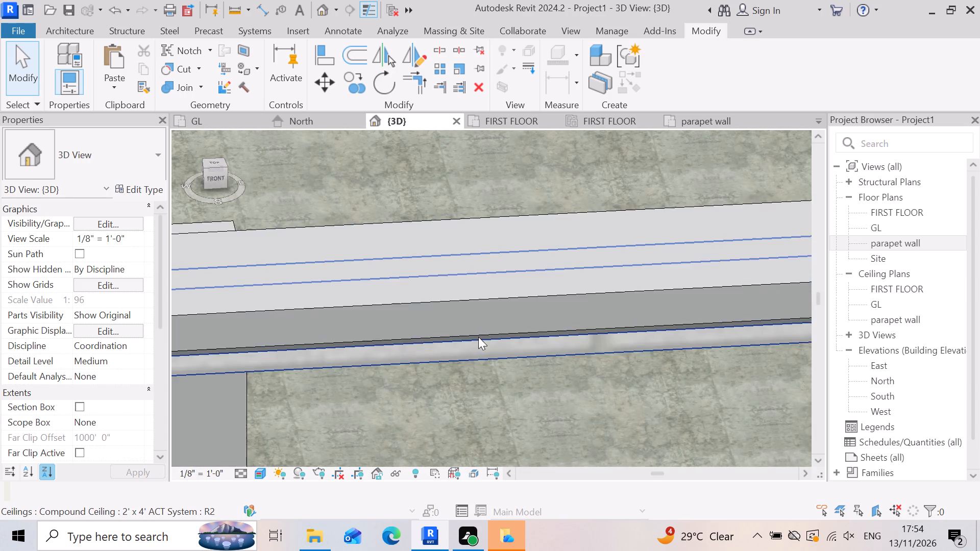
scroll(480, 335, "down", 9)
scroll(454, 317, "up", 2)
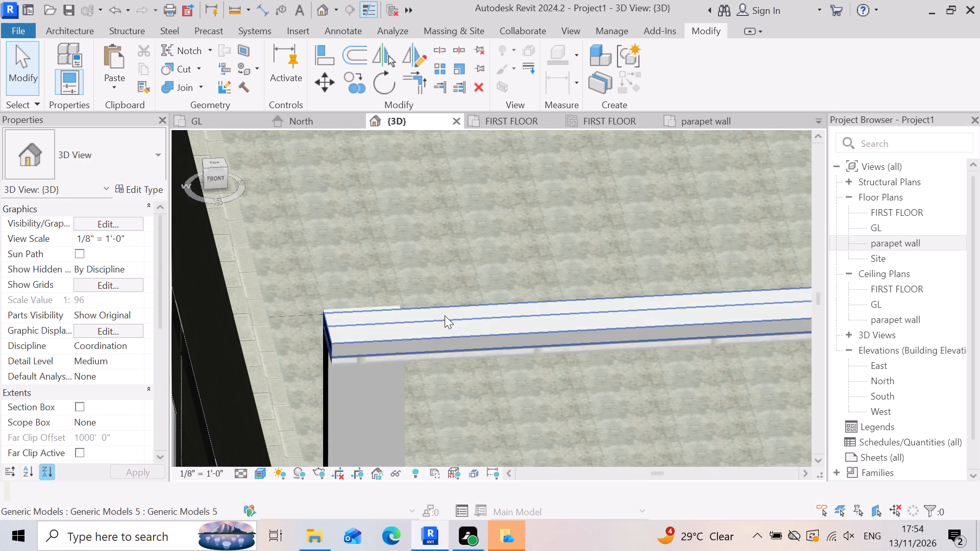
scroll(445, 315, "up", 1)
scroll(372, 274, "down", 11)
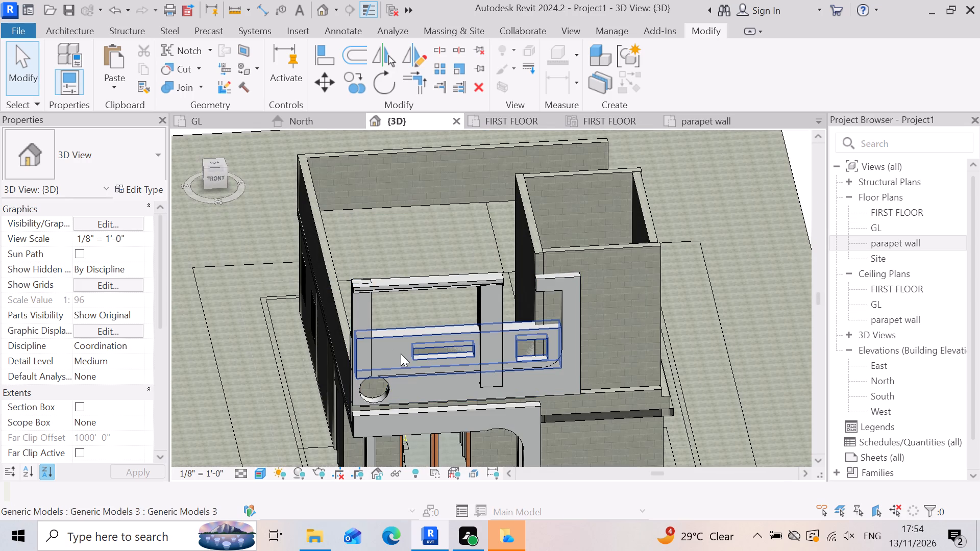
middle_click_drag(382, 352, 383, 293, "shift")
right_click_drag(383, 342, 383, 293, "shift")
scroll(383, 341, "up", 1, "shift")
scroll(464, 321, "down", 2)
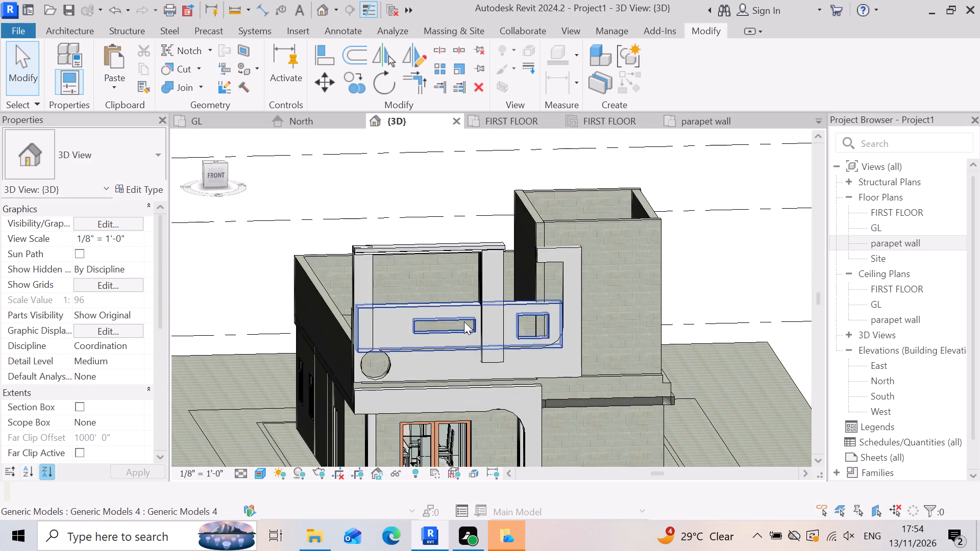
scroll(464, 321, "down", 1)
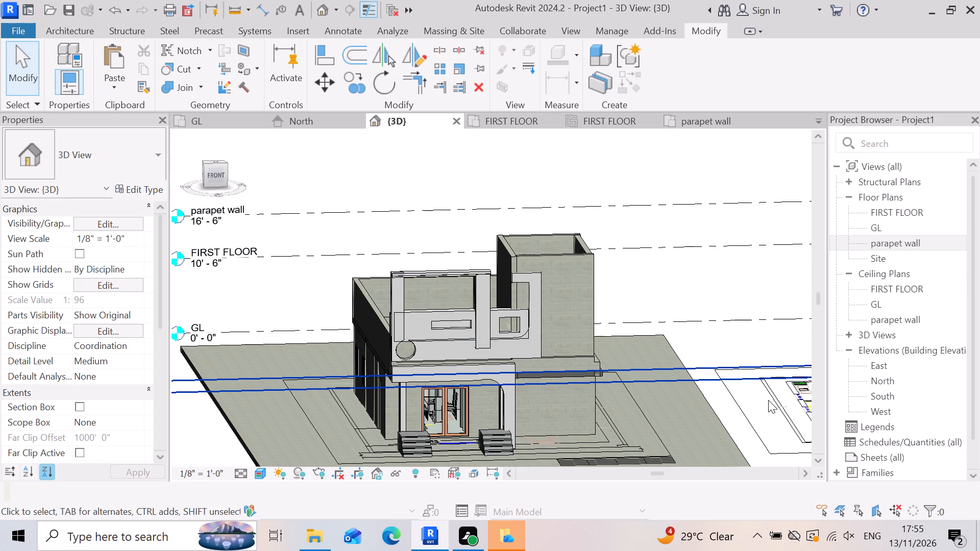
key("Escape")
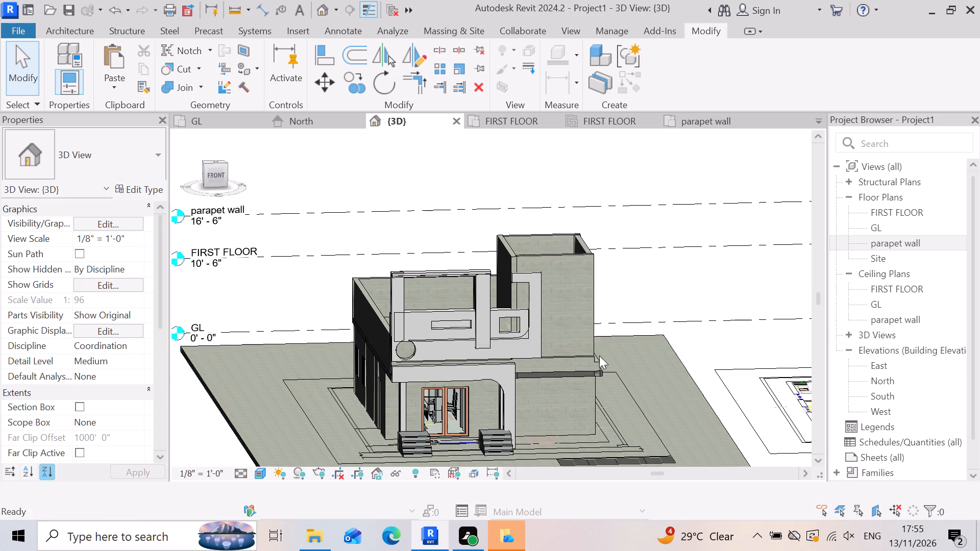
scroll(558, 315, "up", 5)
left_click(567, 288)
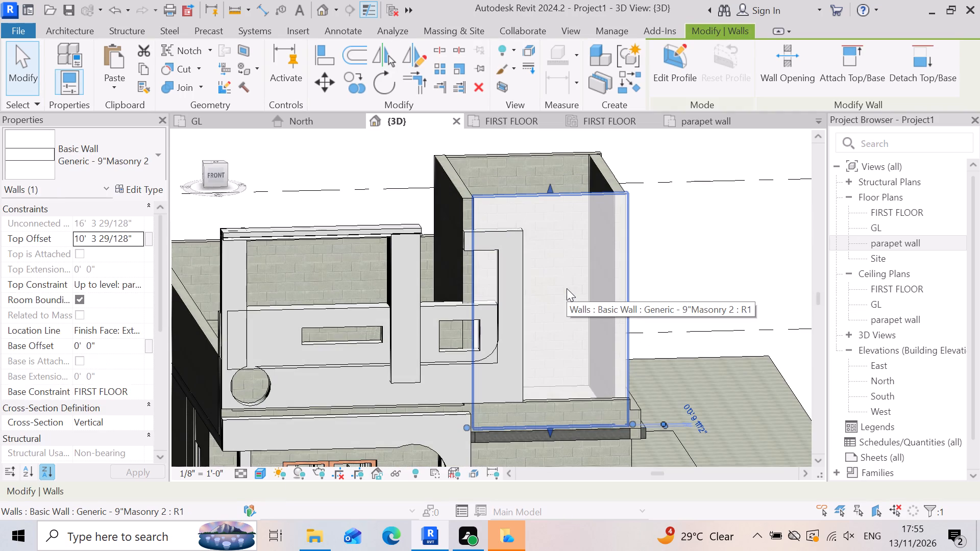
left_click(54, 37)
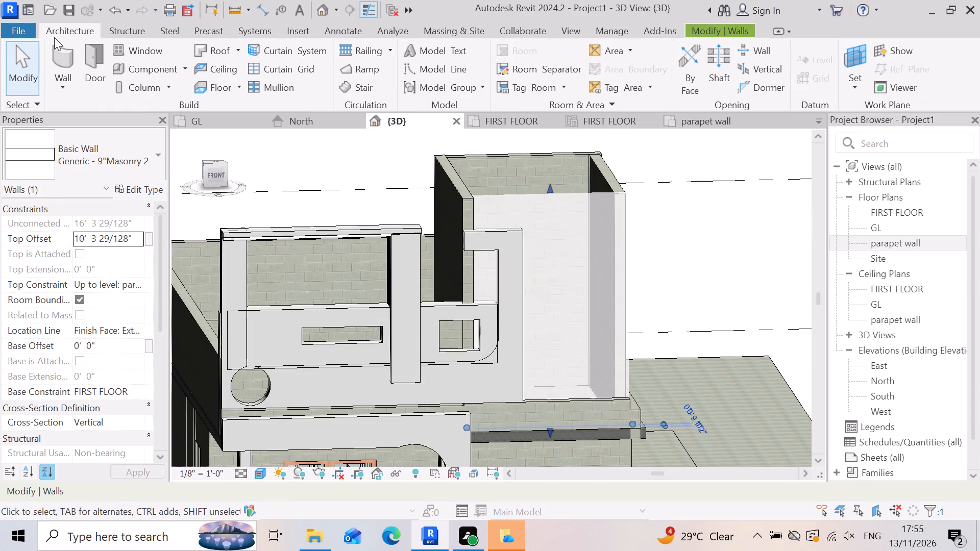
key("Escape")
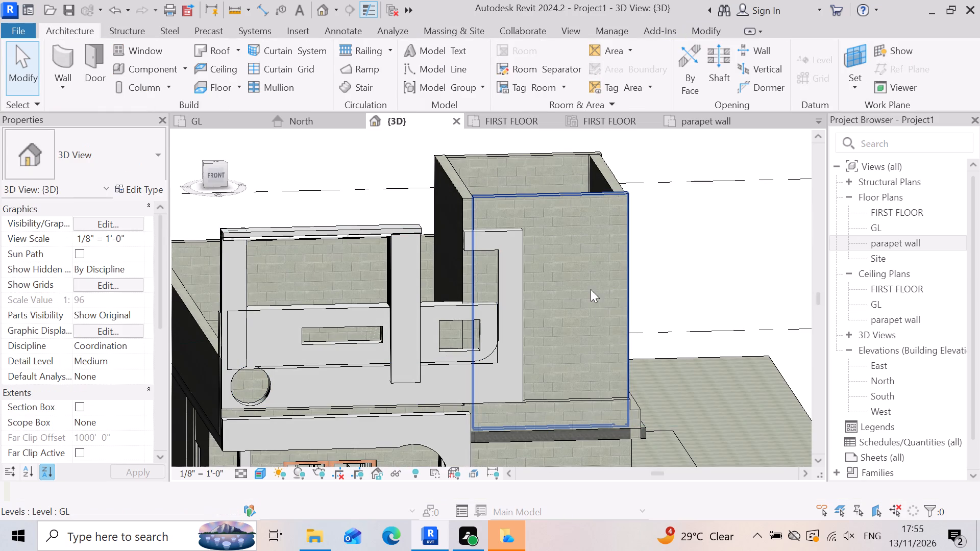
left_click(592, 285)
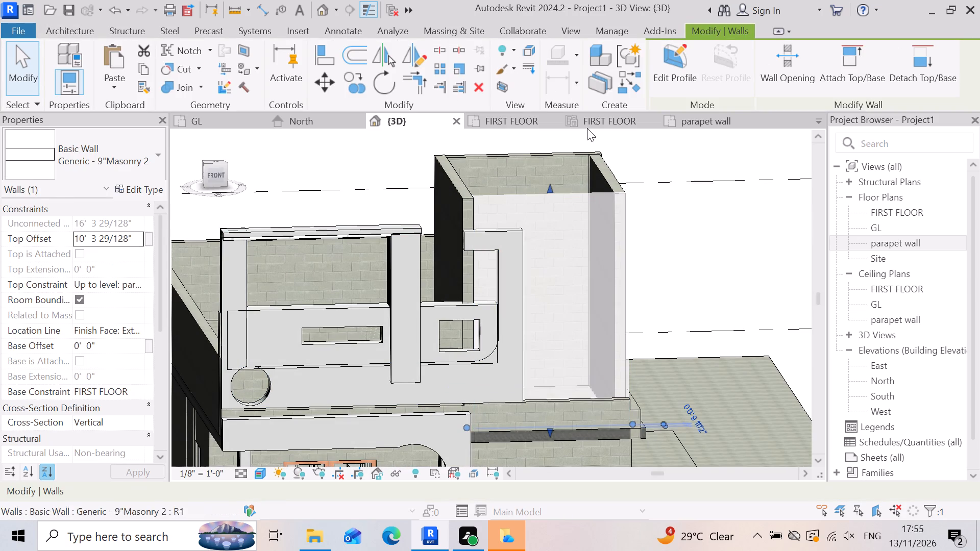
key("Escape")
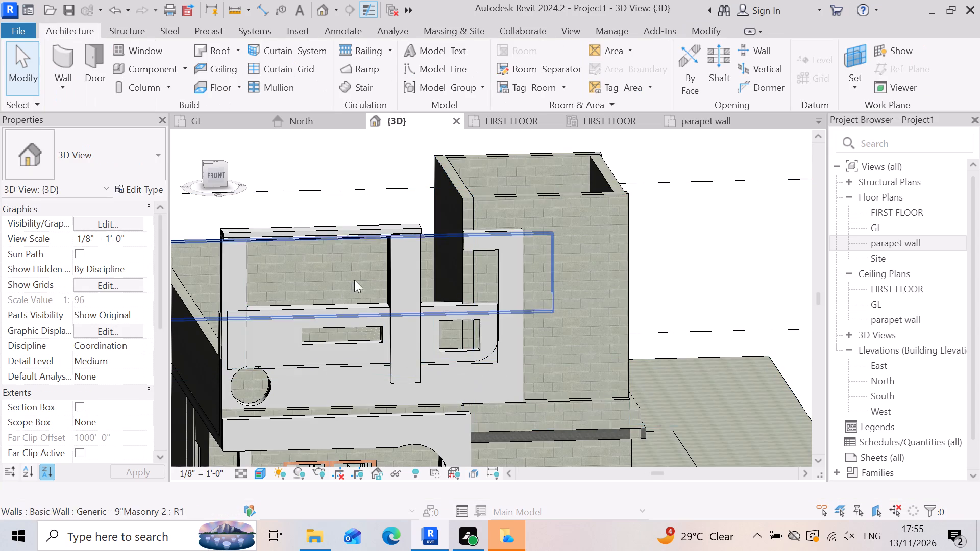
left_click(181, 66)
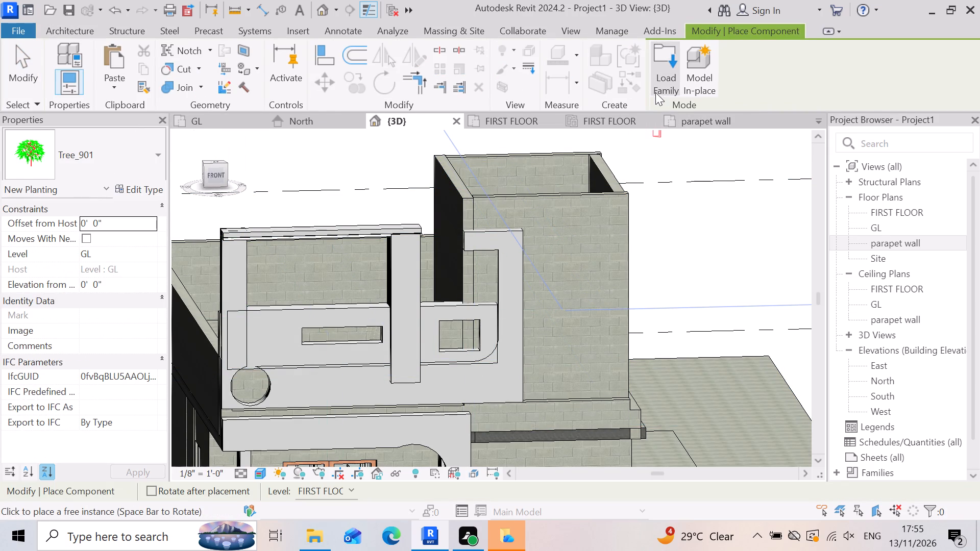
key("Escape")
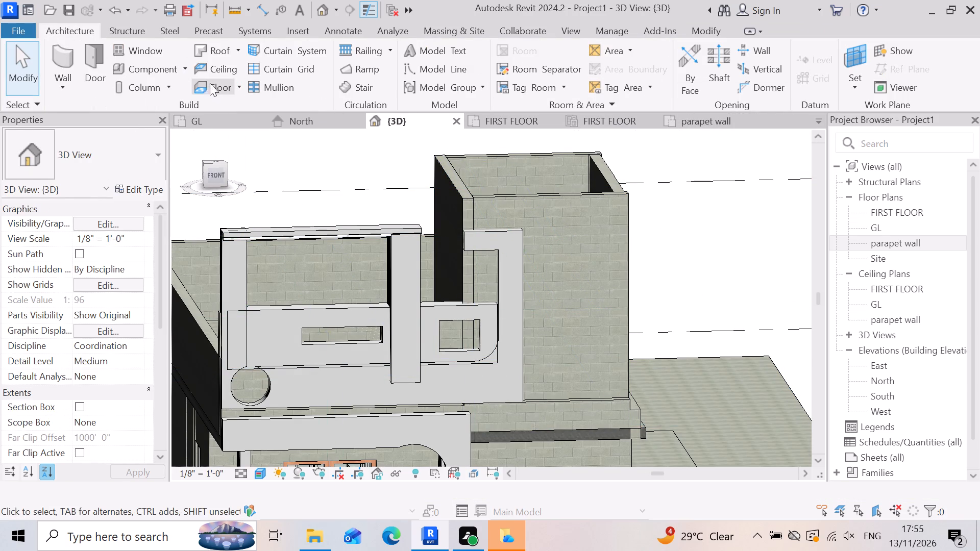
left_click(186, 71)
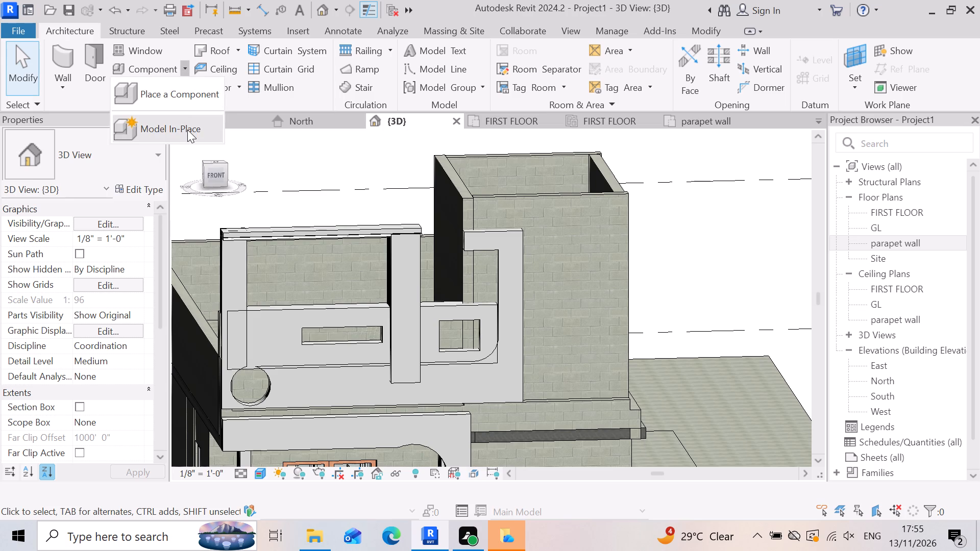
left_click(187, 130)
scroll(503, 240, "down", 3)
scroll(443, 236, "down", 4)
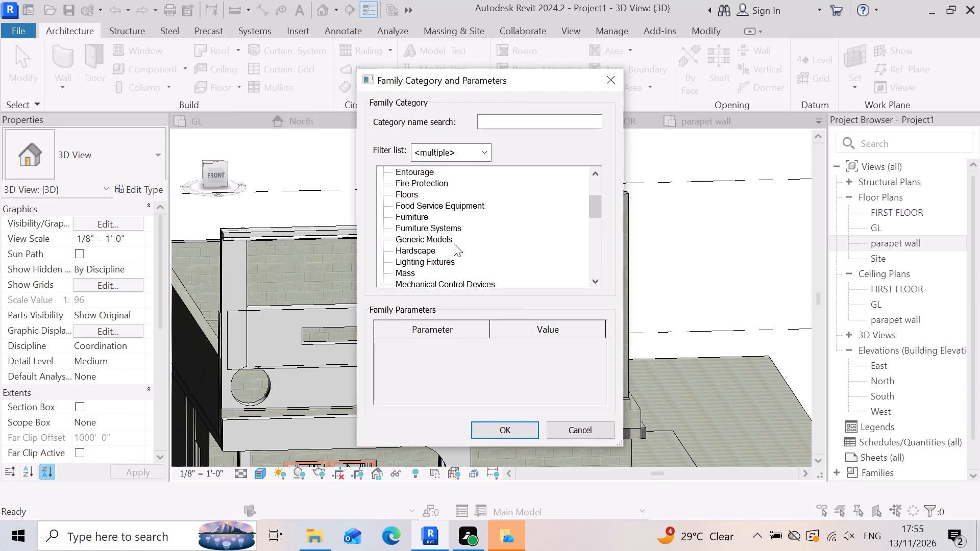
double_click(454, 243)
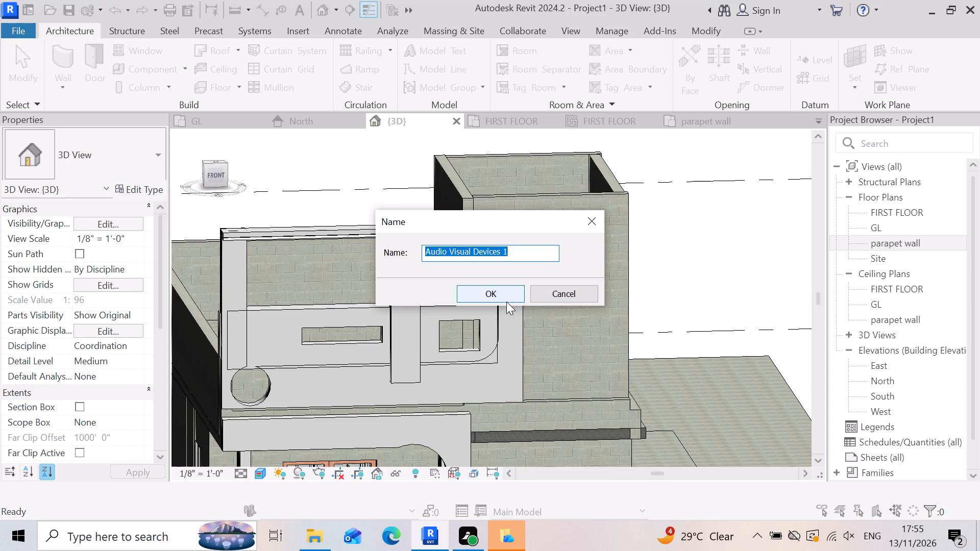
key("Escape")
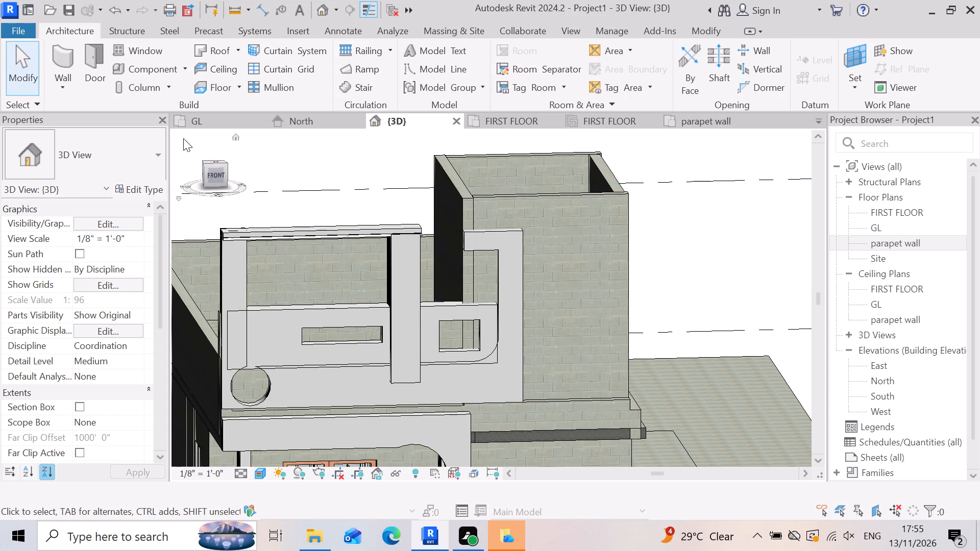
Create a new in-place model in the Generic Models category, keeping the default name.
left_click(184, 67)
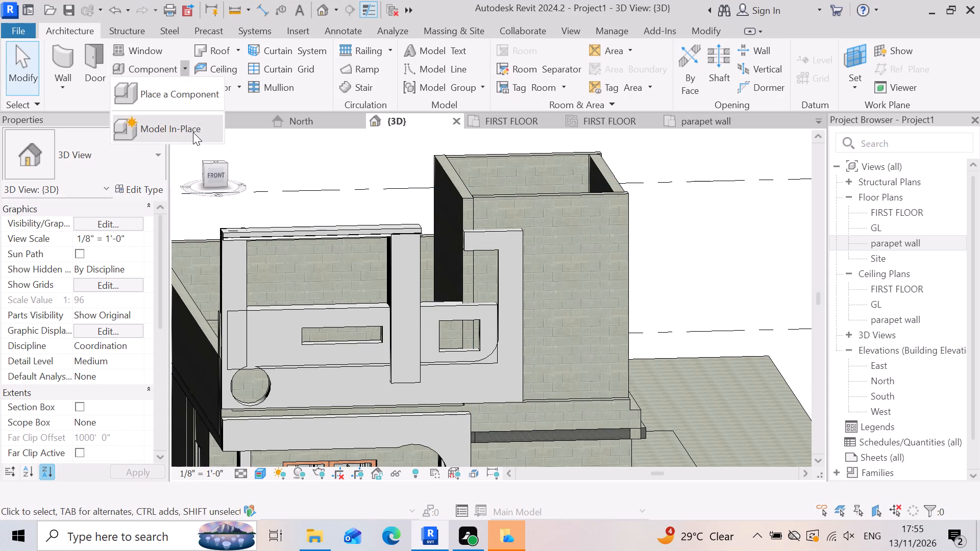
left_click(193, 132)
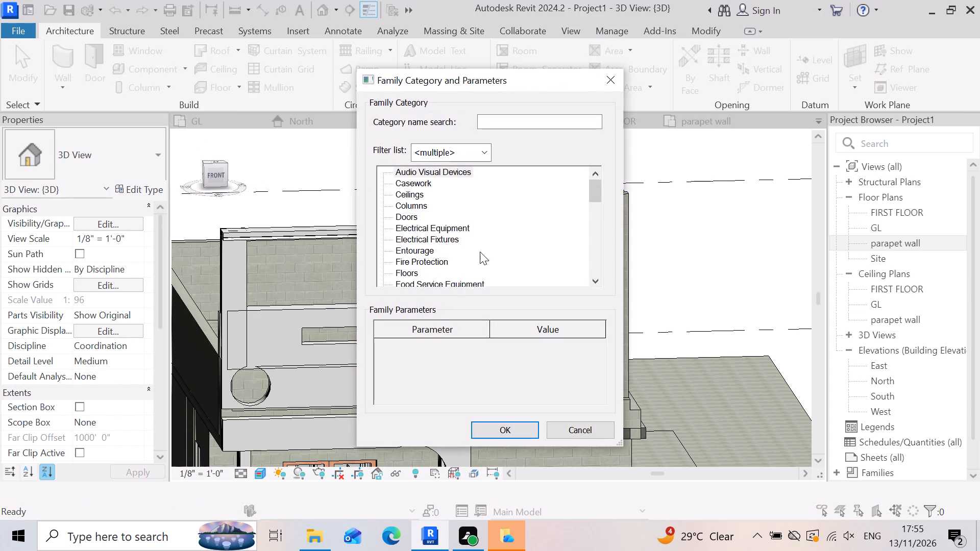
scroll(502, 231, "down", 1)
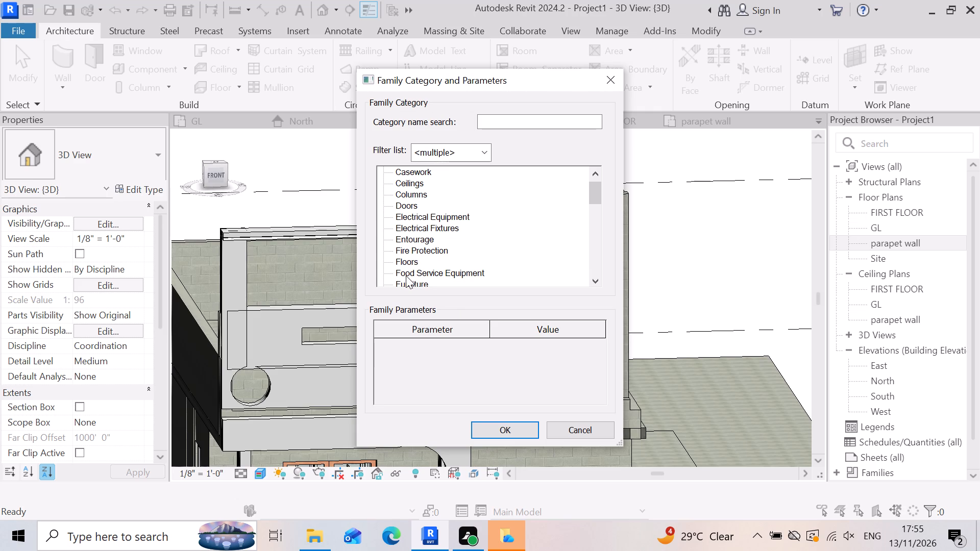
scroll(443, 243, "up", 4)
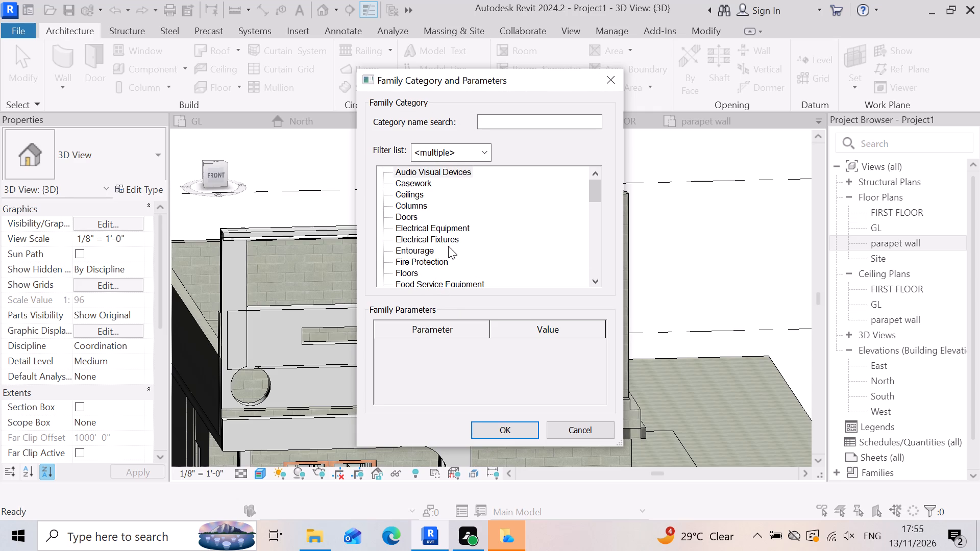
scroll(454, 244, "down", 4)
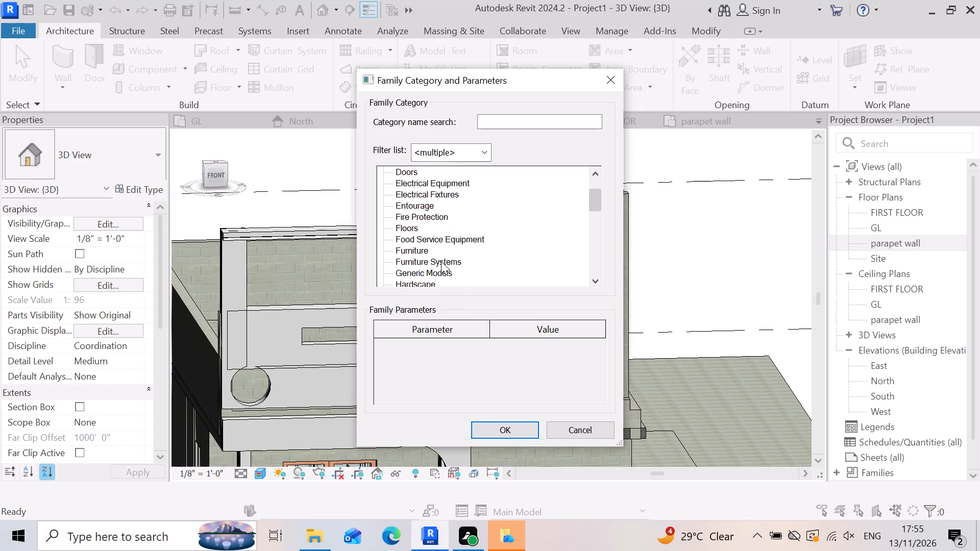
left_click(430, 268)
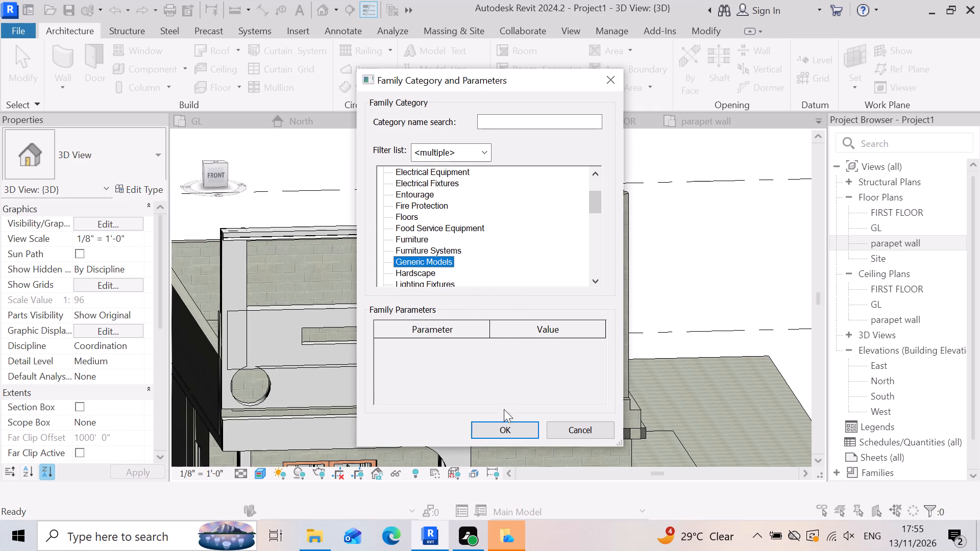
left_click(506, 422)
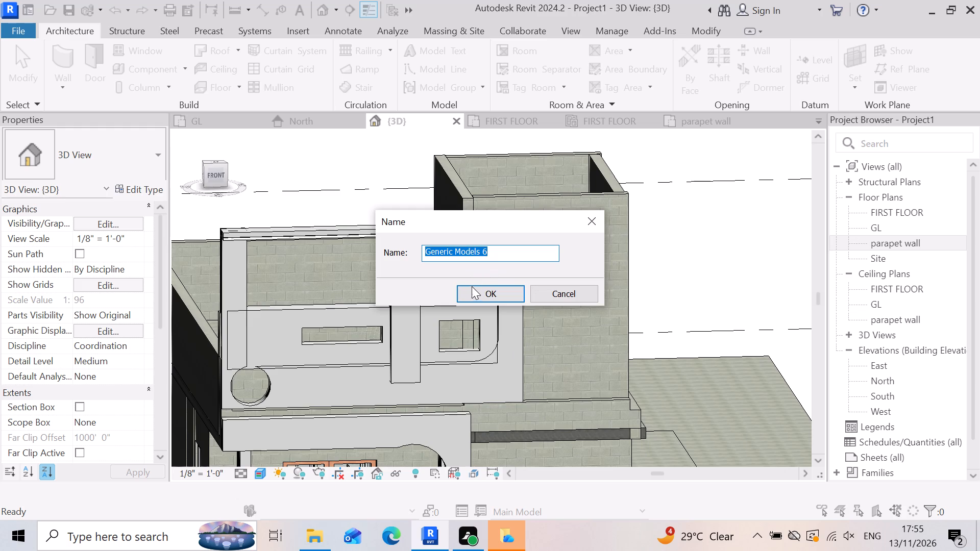
left_click(472, 290)
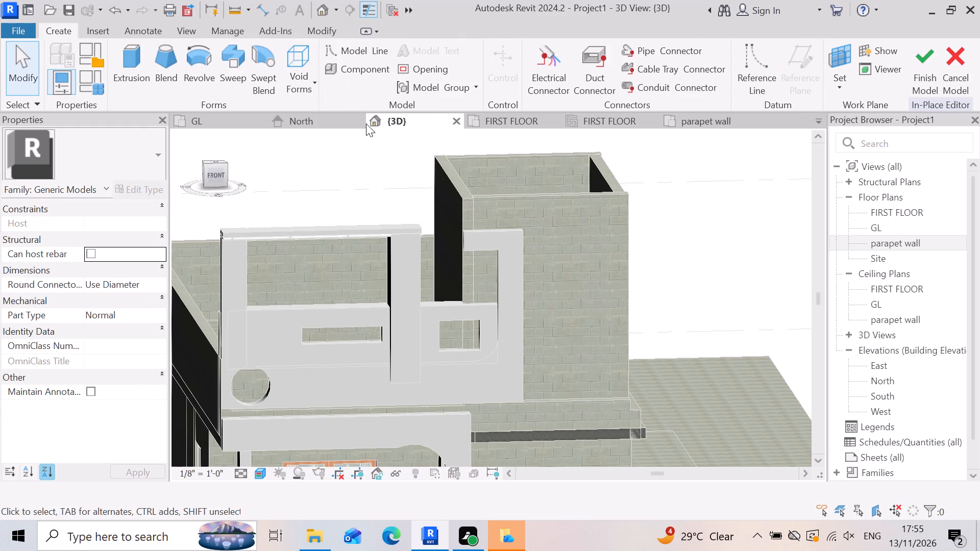
Start an extrusion on the tall block's front wall plane and sketch a rectangle about 14' 6" high across the wall's full width.
left_click(135, 66)
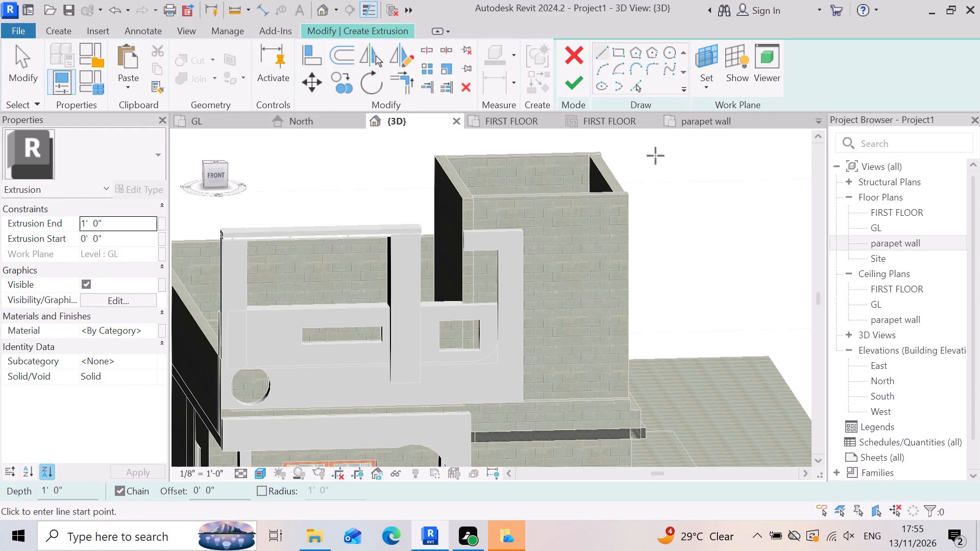
left_click(702, 88)
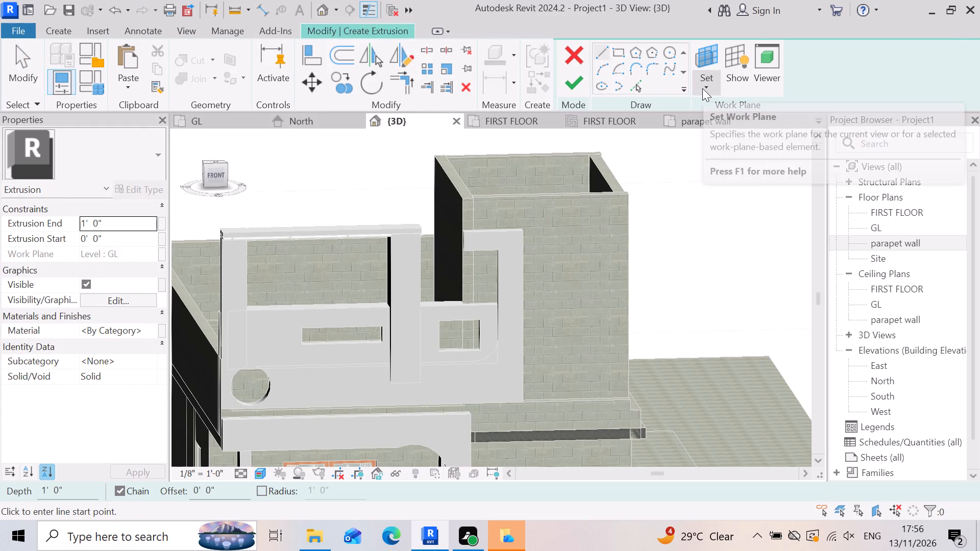
left_click(753, 147)
left_click(578, 270)
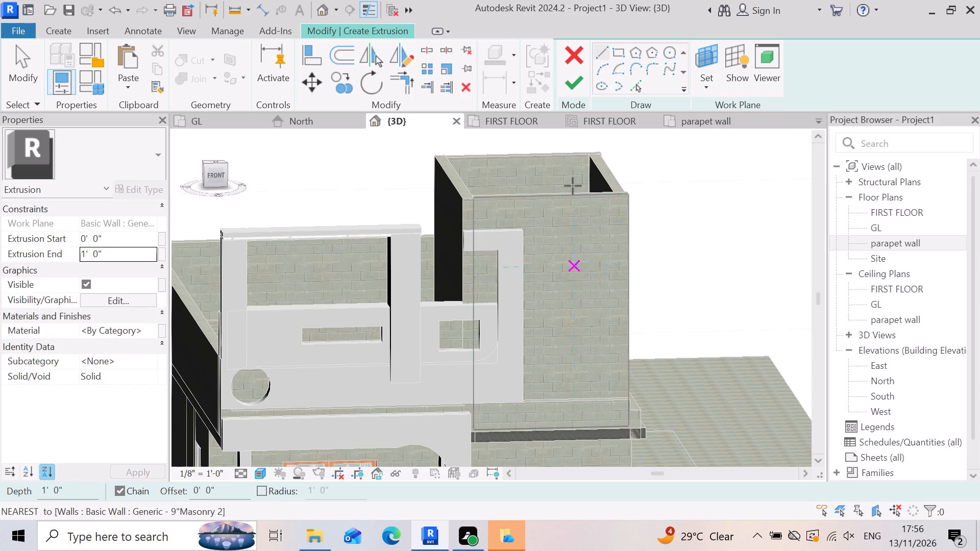
double_click(617, 52)
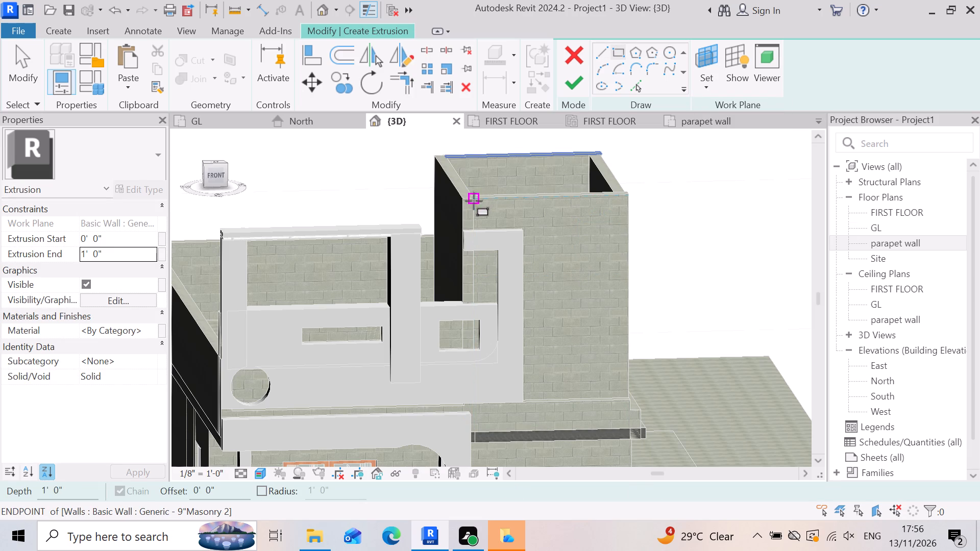
scroll(520, 248, "up", 4)
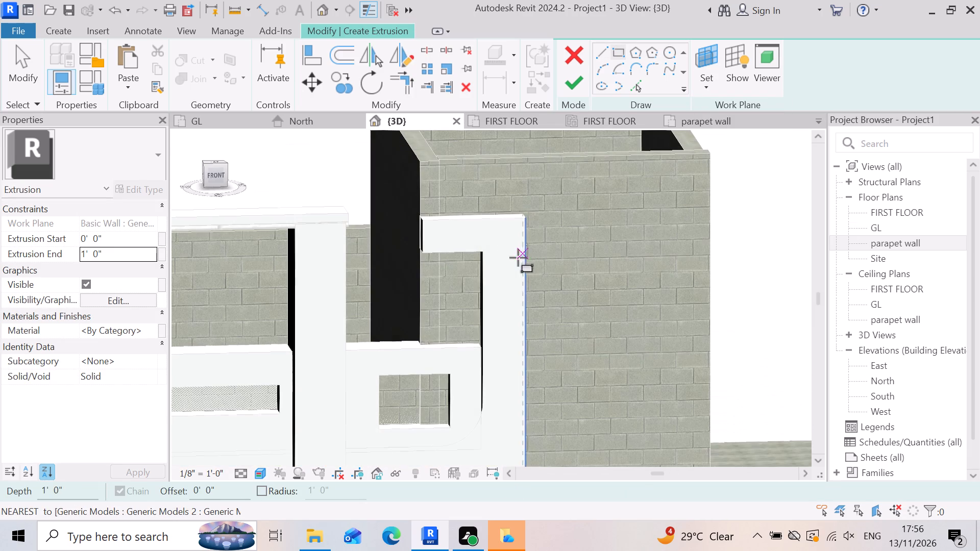
left_click(423, 168)
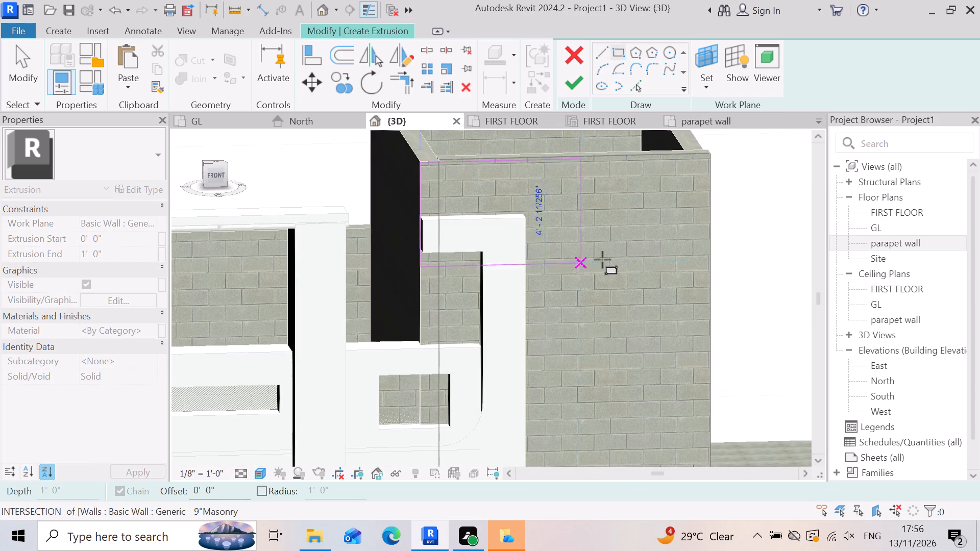
scroll(610, 246, "down", 3)
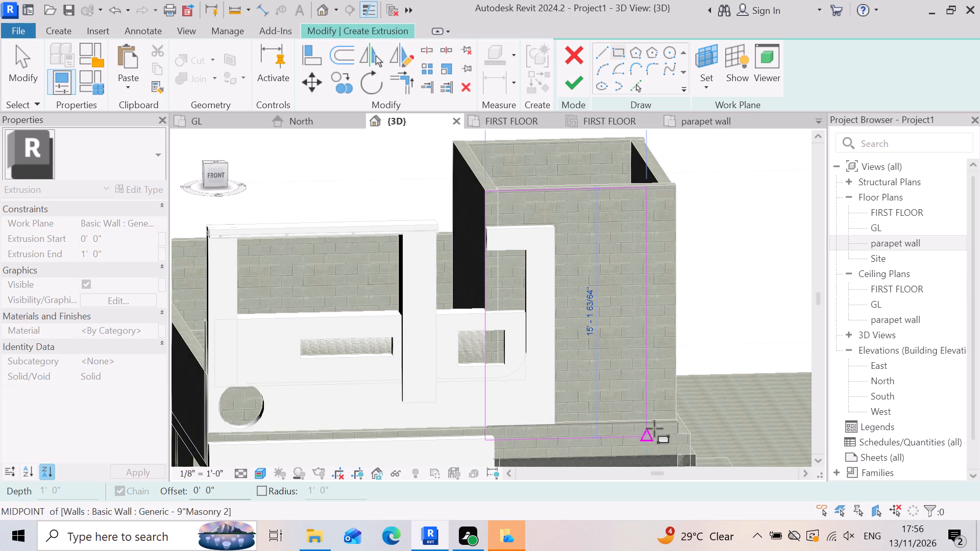
scroll(665, 421, "up", 6)
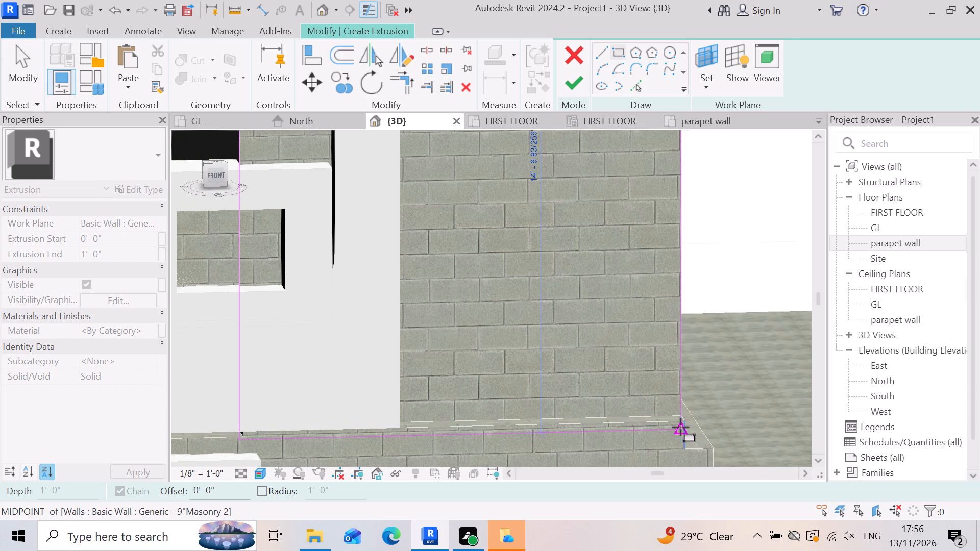
left_click(679, 429)
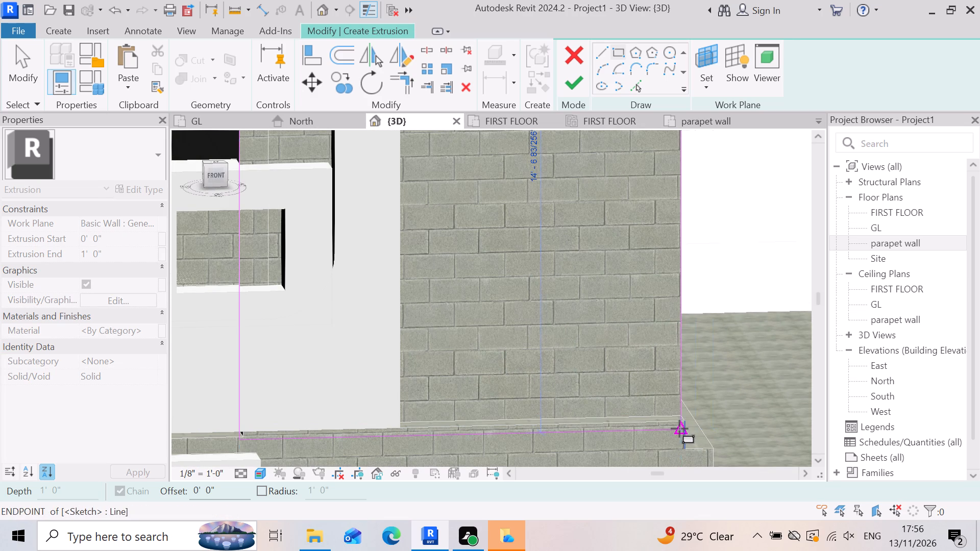
Complete the wall panel extrusion with a 1' 0" depth and finish the in-place model.
scroll(651, 434, "down", 4)
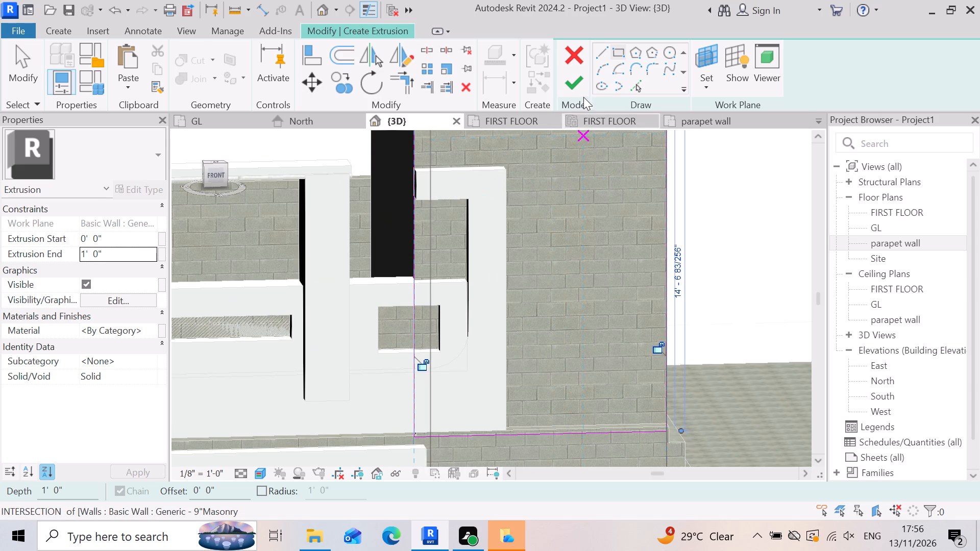
left_click(566, 87)
scroll(633, 287, "down", 2)
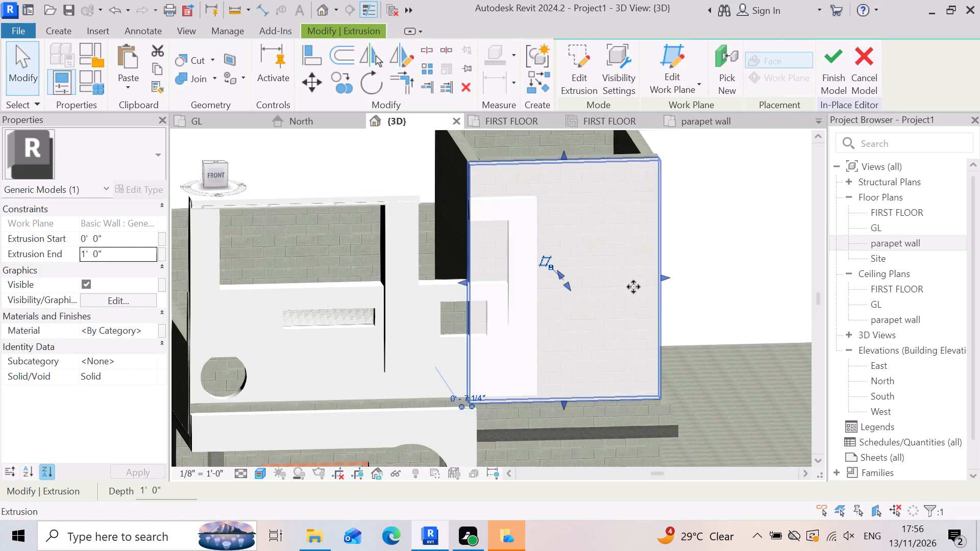
left_click(827, 49)
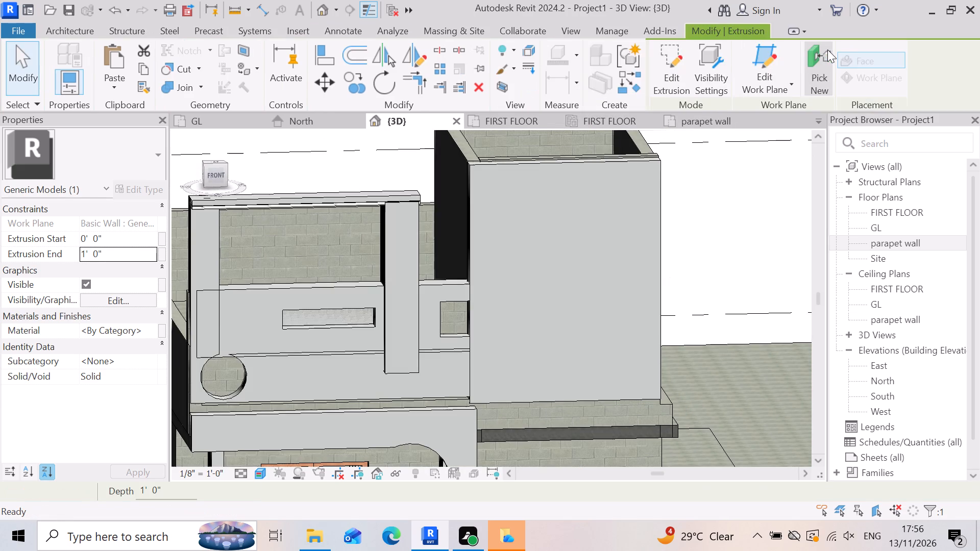
key("Escape")
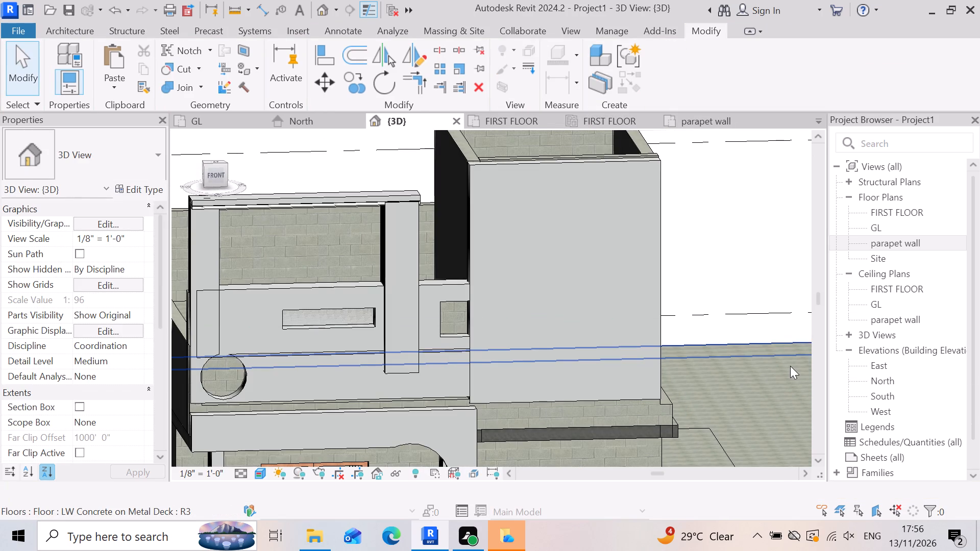
Narrow the new panel from its inner side to the hooked frame's outer edge, reducing its volume to about 105 CF.
left_click(548, 299)
scroll(488, 304, "up", 3)
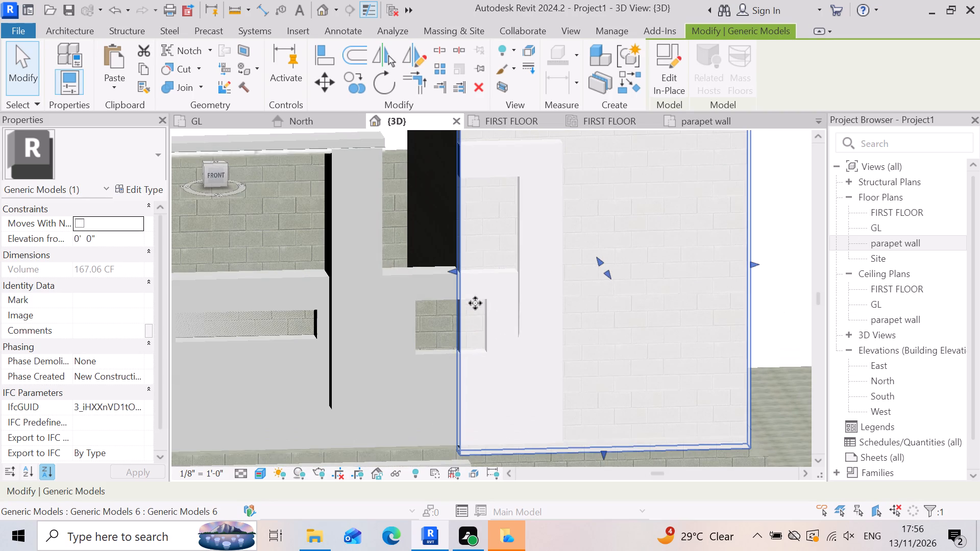
left_click_drag(452, 270, 529, 267)
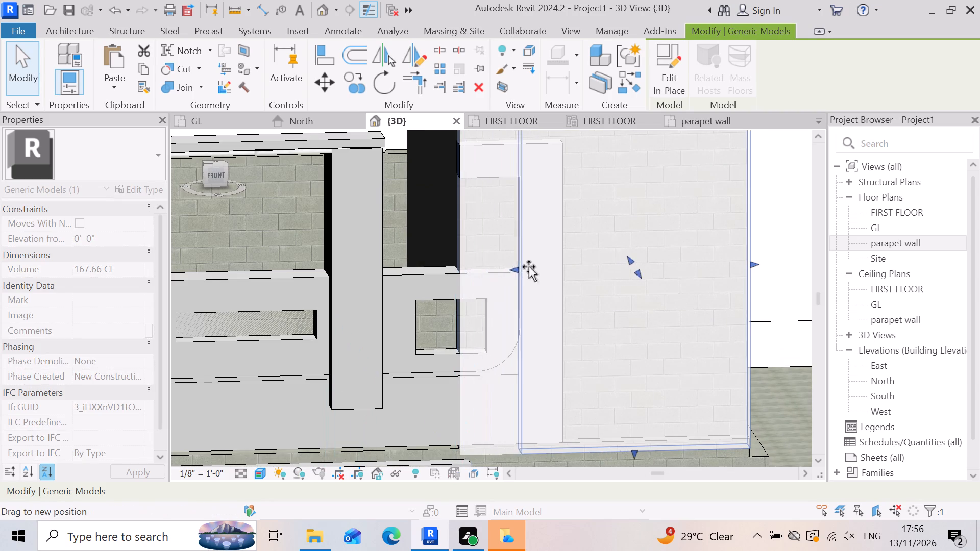
left_click_drag(529, 267, 570, 270)
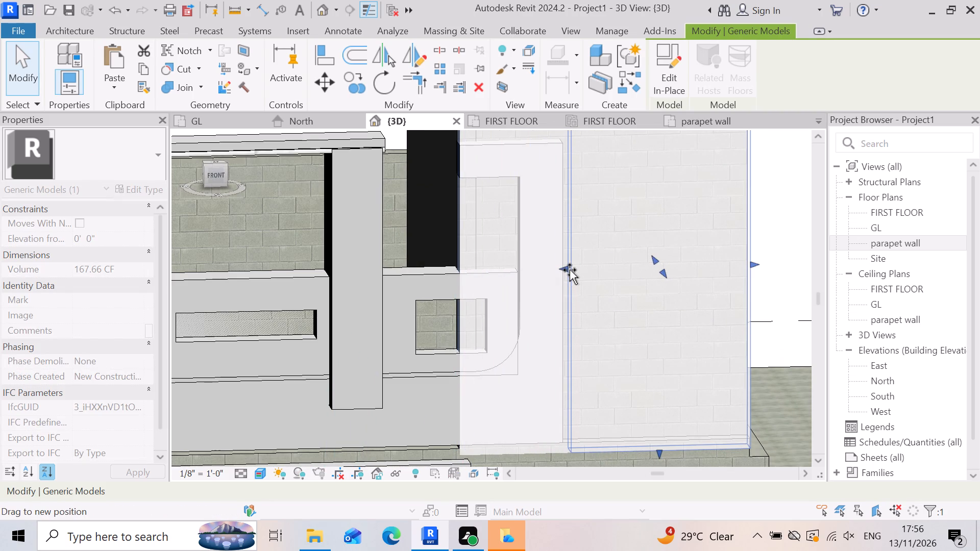
left_click_drag(570, 270, 567, 283)
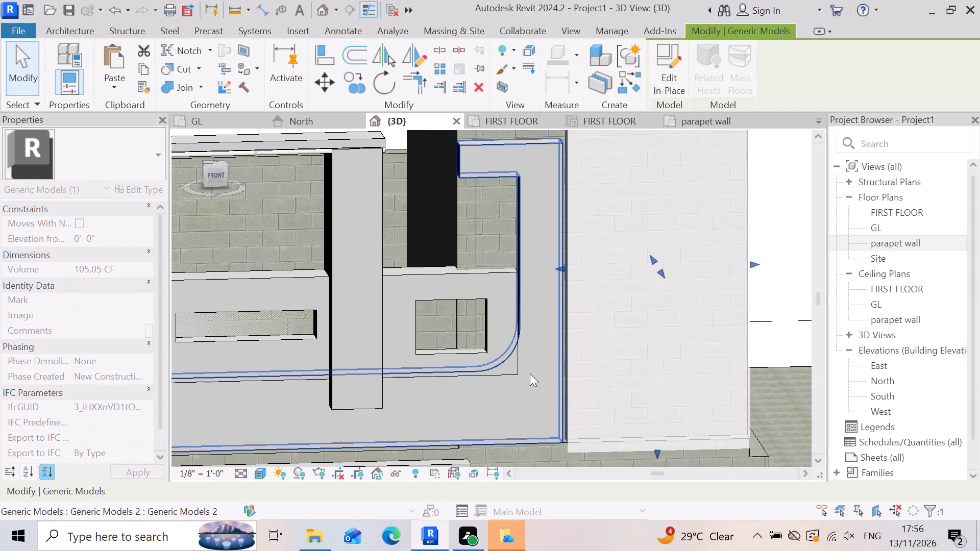
key("Escape")
scroll(602, 383, "down", 4)
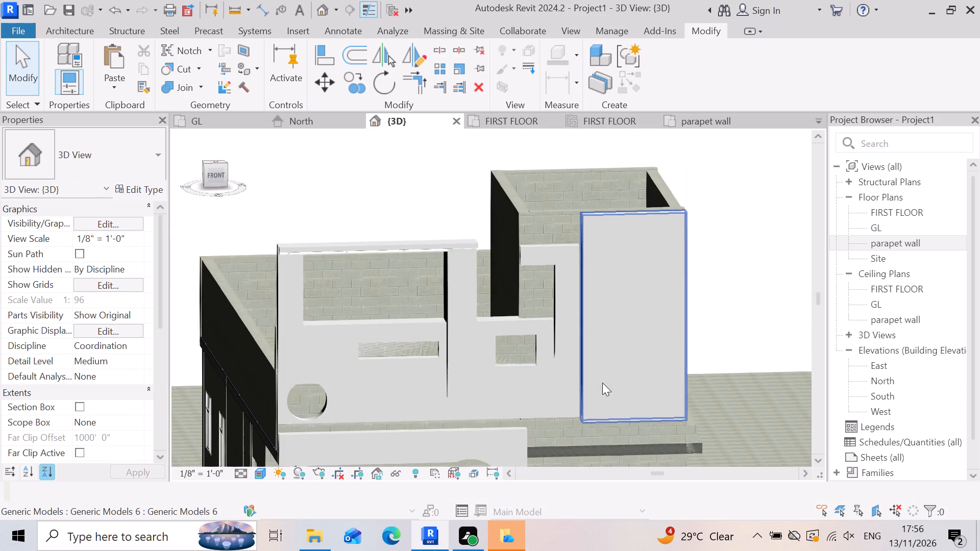
Pull the panel's outer side face in slightly toward the block wall's corner, giving a volume of about 103 CF.
left_click(592, 219)
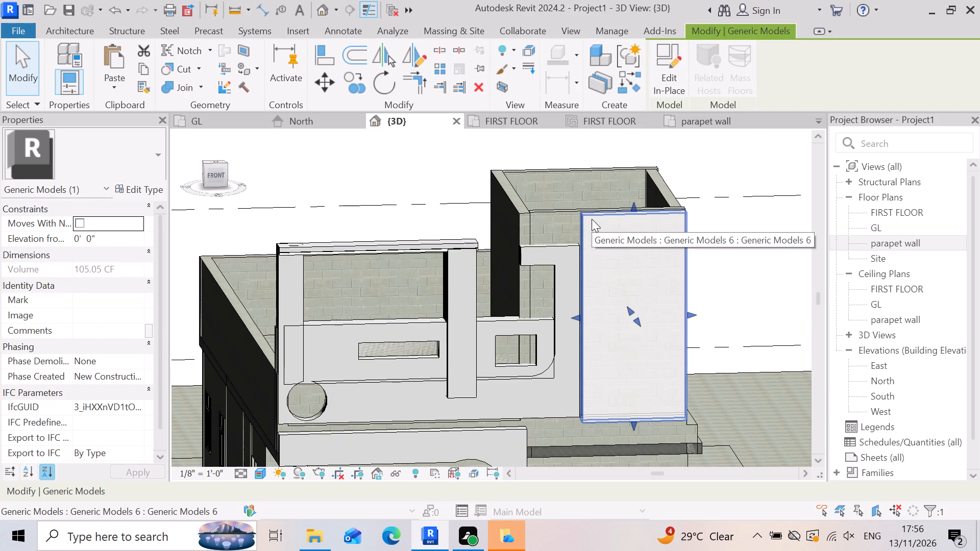
scroll(667, 336, "up", 2)
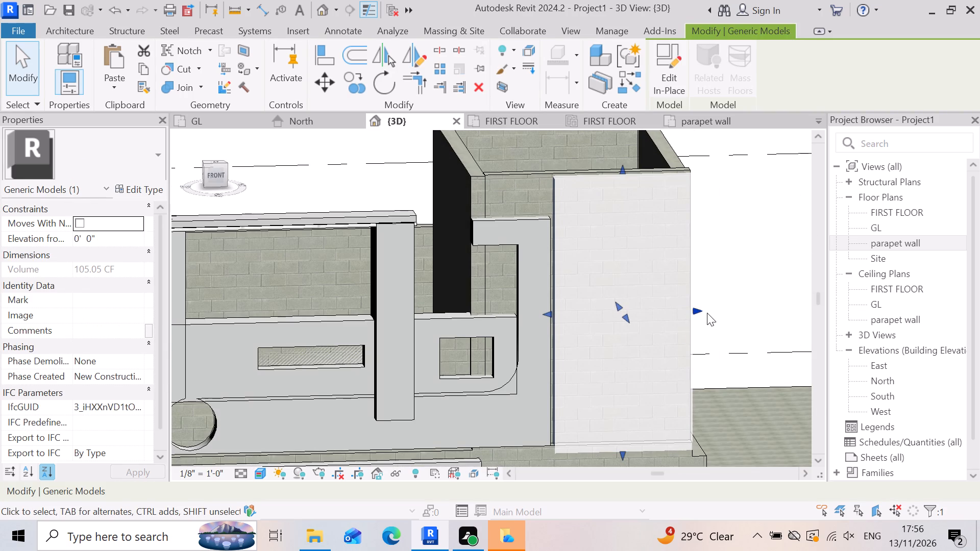
left_click_drag(701, 310, 690, 317)
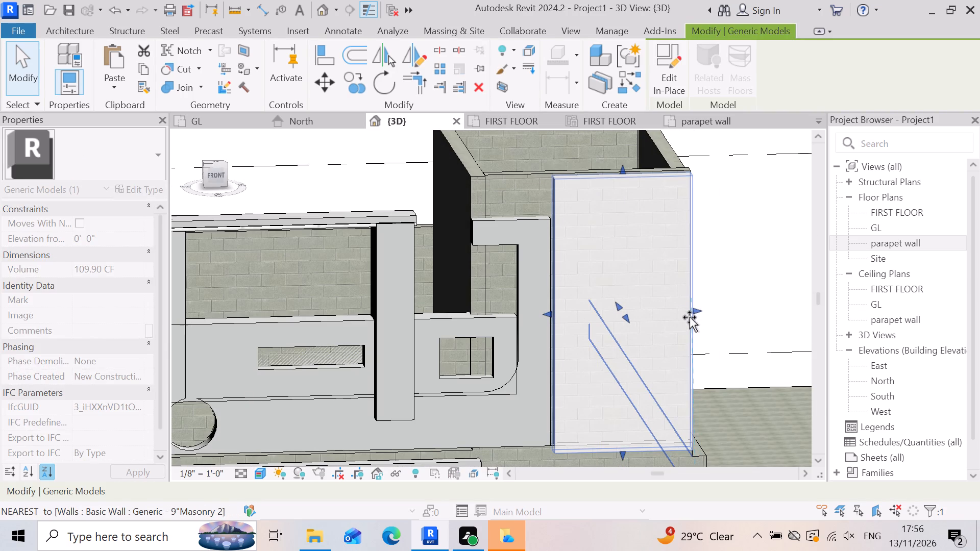
left_click_drag(690, 317, 684, 324)
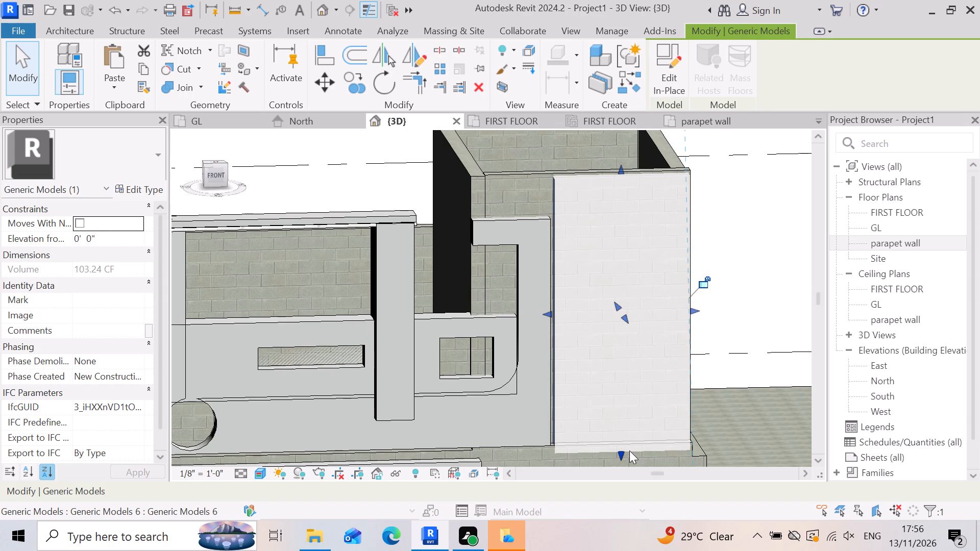
key("Escape")
scroll(587, 431, "up", 2)
scroll(624, 369, "down", 3)
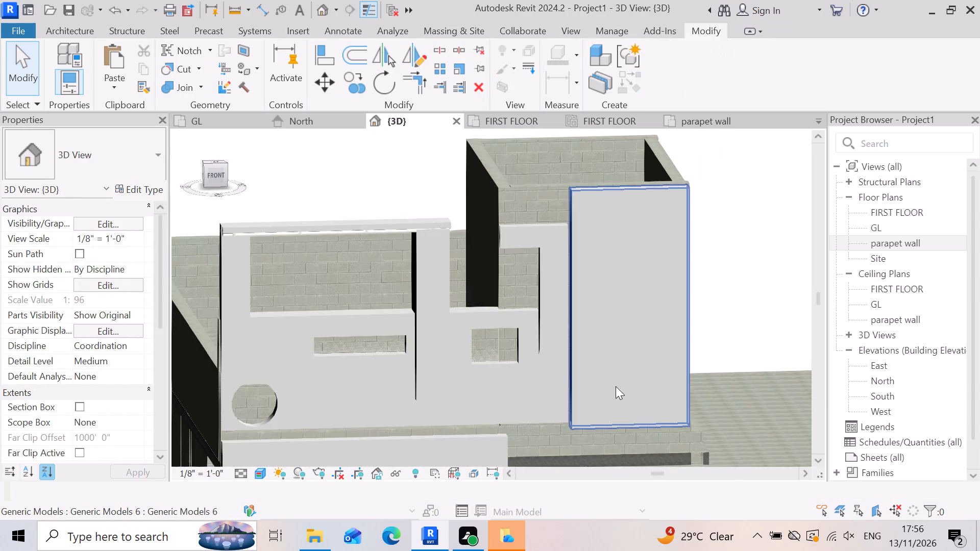
Extend the panel's inner side to close the gap beside the hooked frame, giving a volume of about 105 CF.
scroll(487, 360, "down", 3)
right_click_drag(474, 428, 465, 374, "shift")
middle_click_drag(474, 416, 465, 374, "shift")
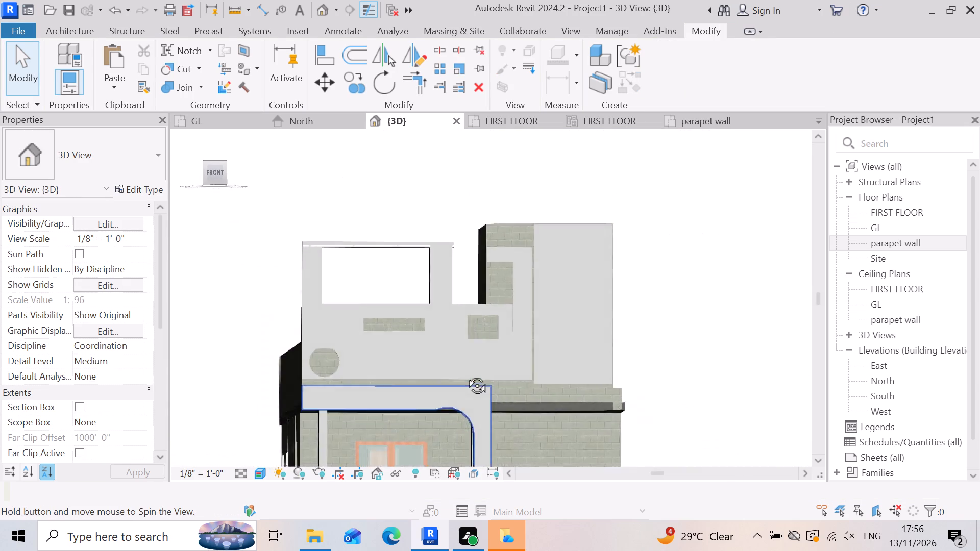
middle_click_drag(465, 374, 468, 345, "shift")
right_click_drag(465, 374, 468, 345, "shift")
scroll(579, 339, "up", 3)
right_click_drag(647, 386, 635, 421, "shift")
middle_click_drag(647, 386, 635, 421, "shift")
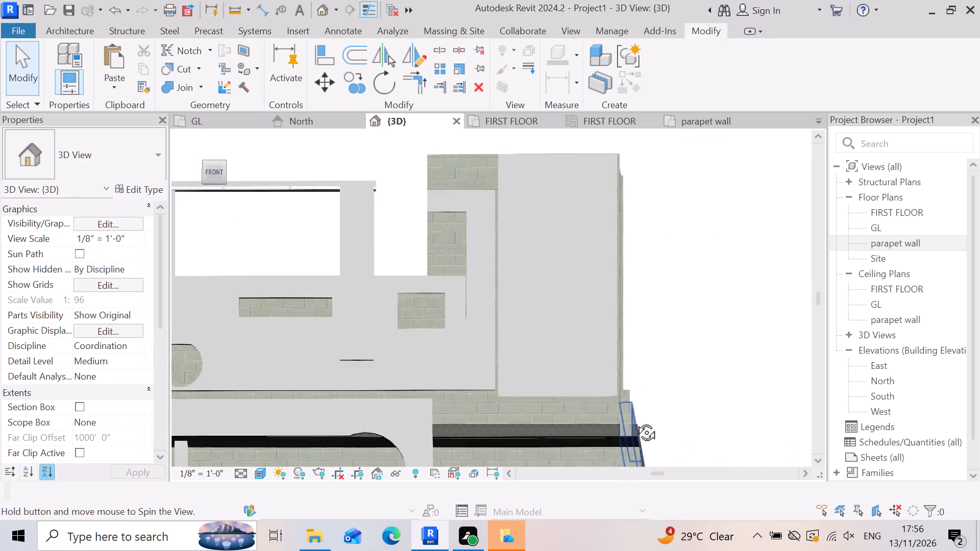
middle_click_drag(635, 421, 629, 431, "shift")
right_click_drag(635, 421, 629, 431, "shift")
left_click(512, 388)
scroll(448, 434, "up", 3)
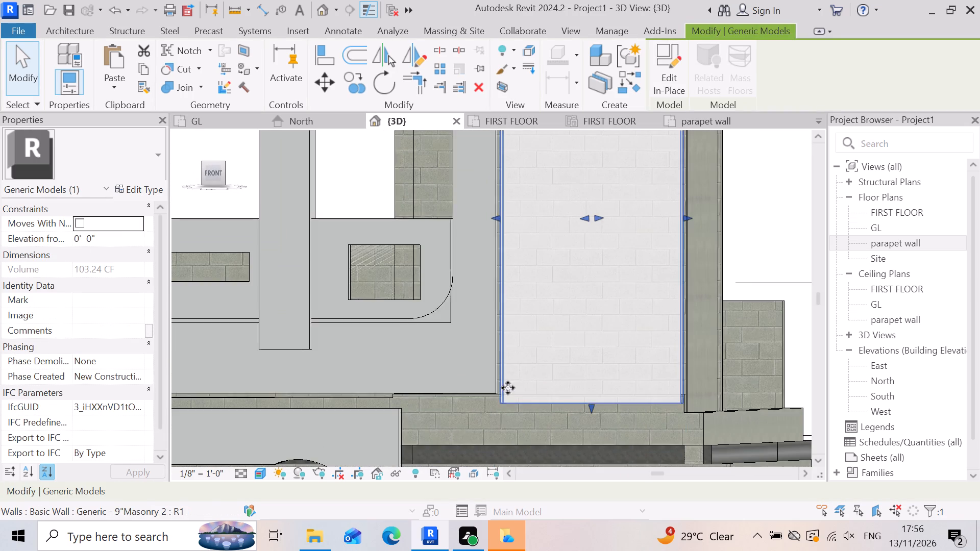
scroll(485, 230, "up", 4)
scroll(502, 177, "up", 9)
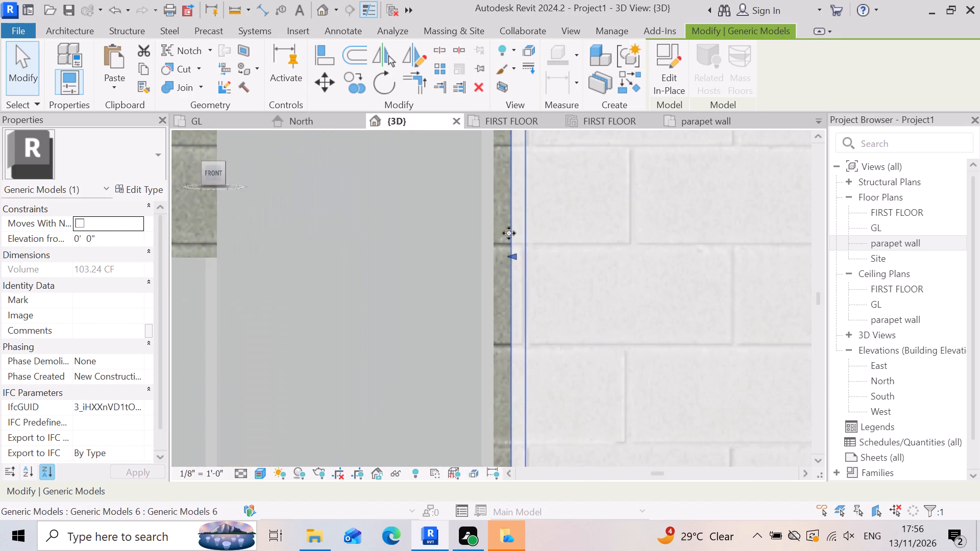
left_click_drag(511, 260, 508, 263)
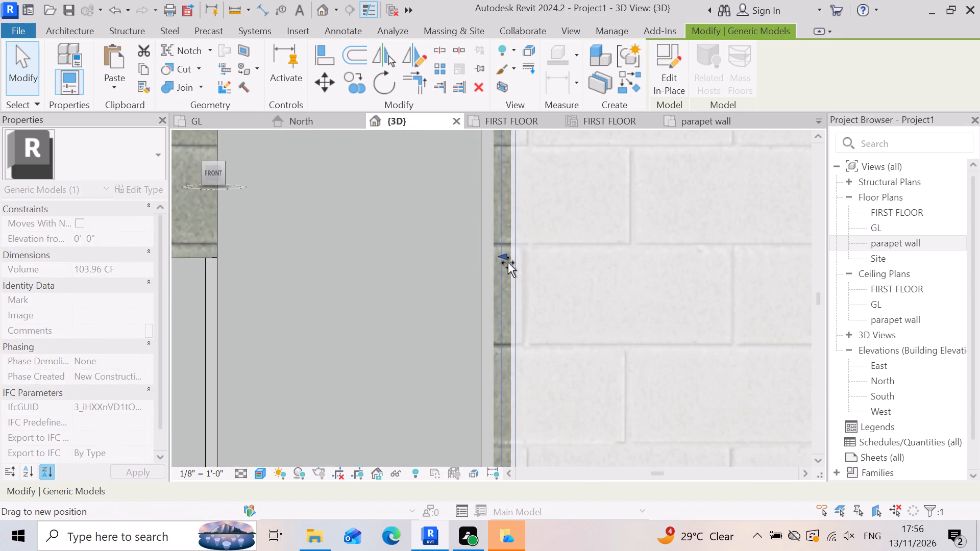
left_click_drag(508, 263, 502, 271)
left_click(502, 271)
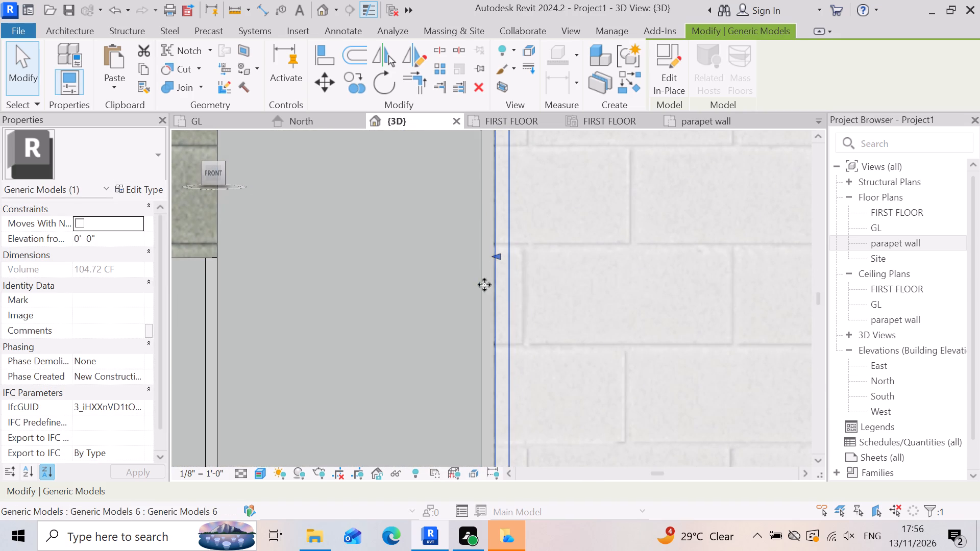
scroll(514, 306, "down", 15)
key("Escape")
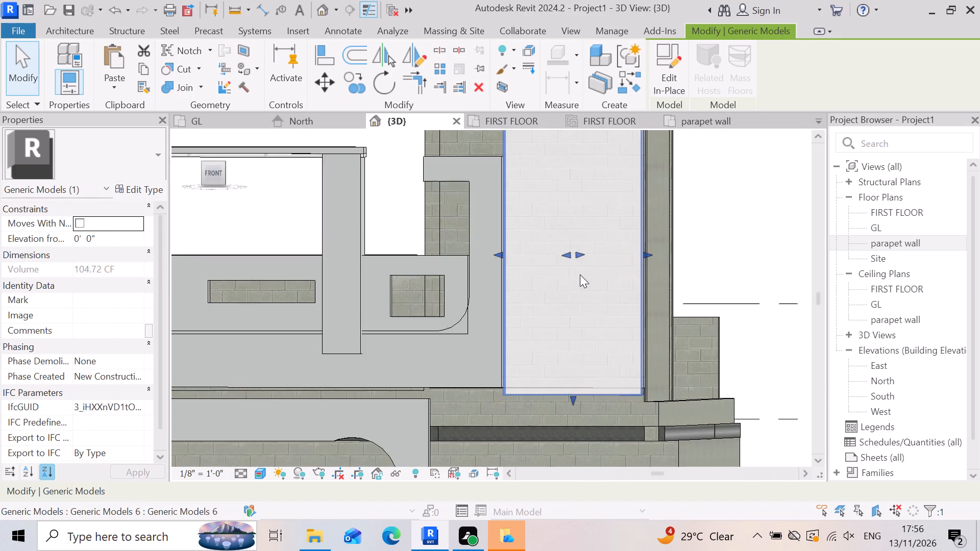
Raise the panel's bottom edge to line up with the hooked frame's lower edge, giving a volume of about 102 CF.
scroll(403, 270, "down", 3)
scroll(493, 370, "up", 3)
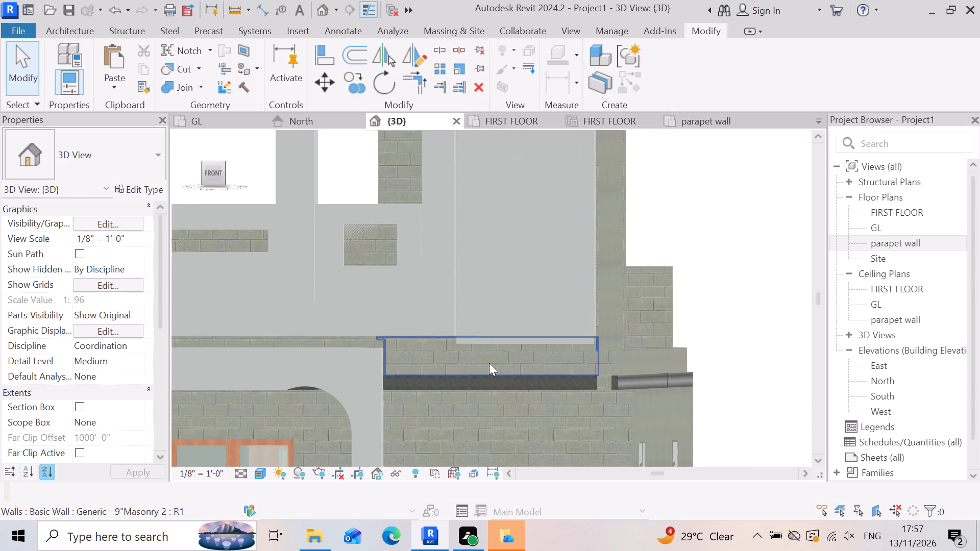
scroll(494, 362, "up", 3)
left_click(545, 284)
scroll(532, 367, "up", 3)
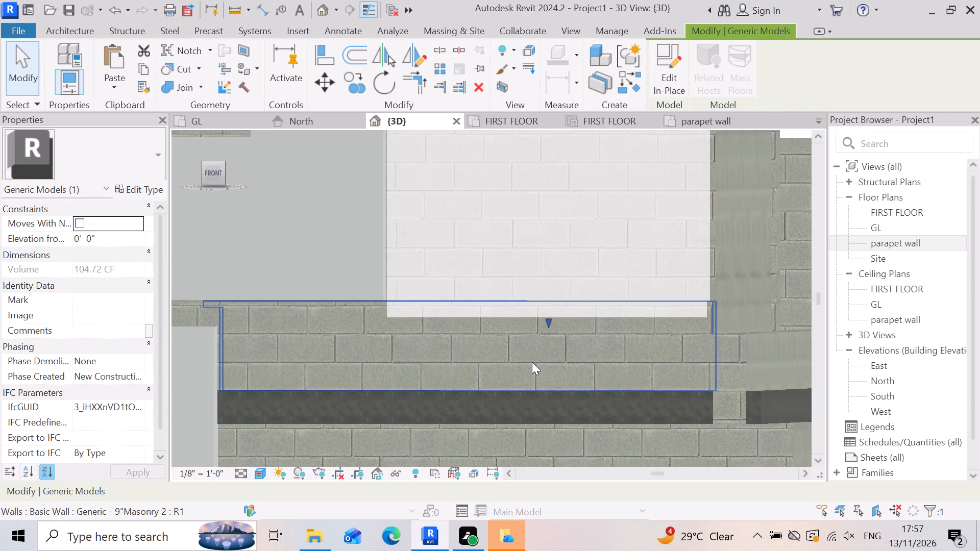
left_click_drag(547, 321, 546, 307)
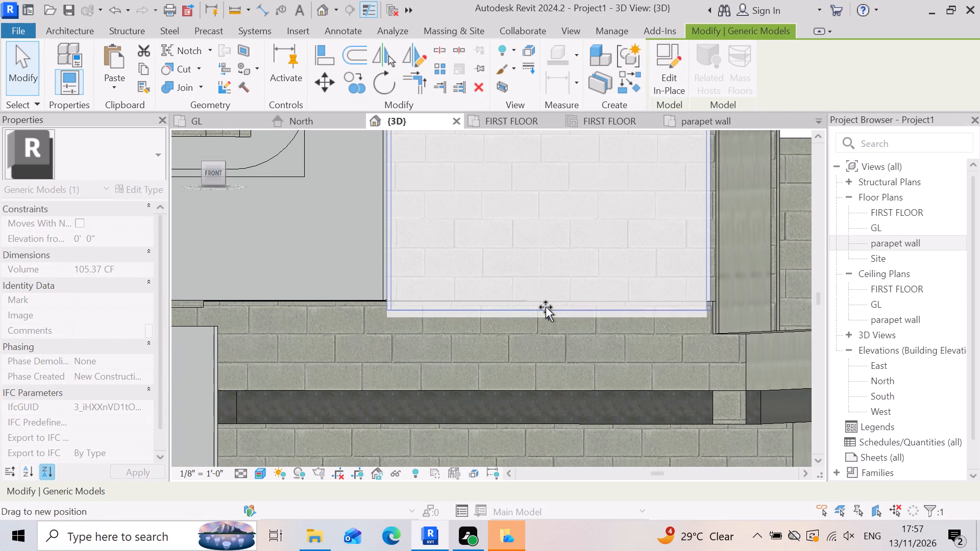
left_click_drag(546, 307, 546, 303)
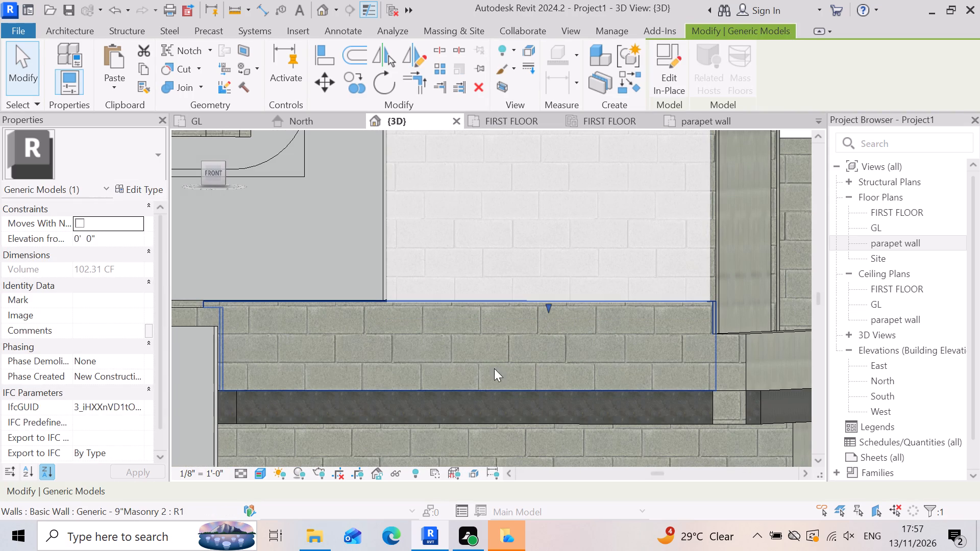
key("Escape")
scroll(584, 340, "down", 6)
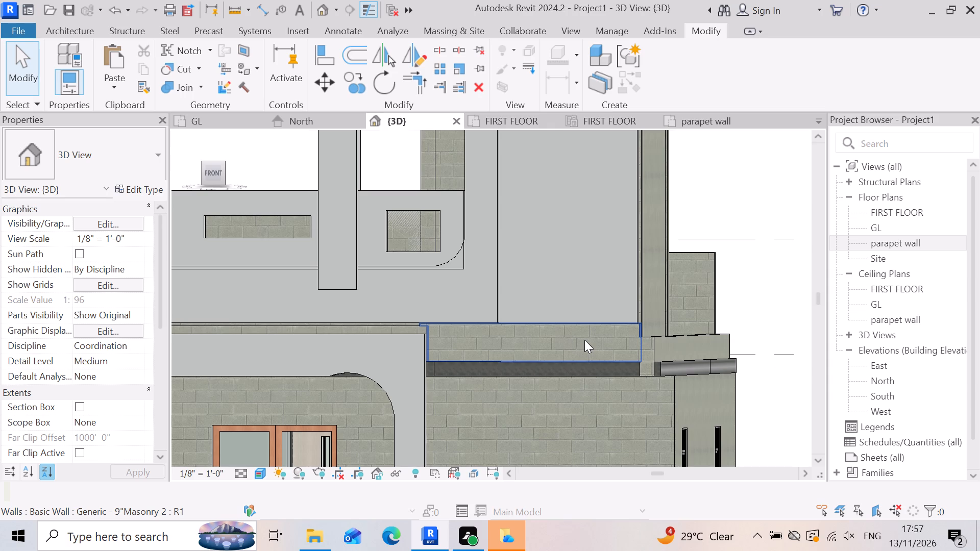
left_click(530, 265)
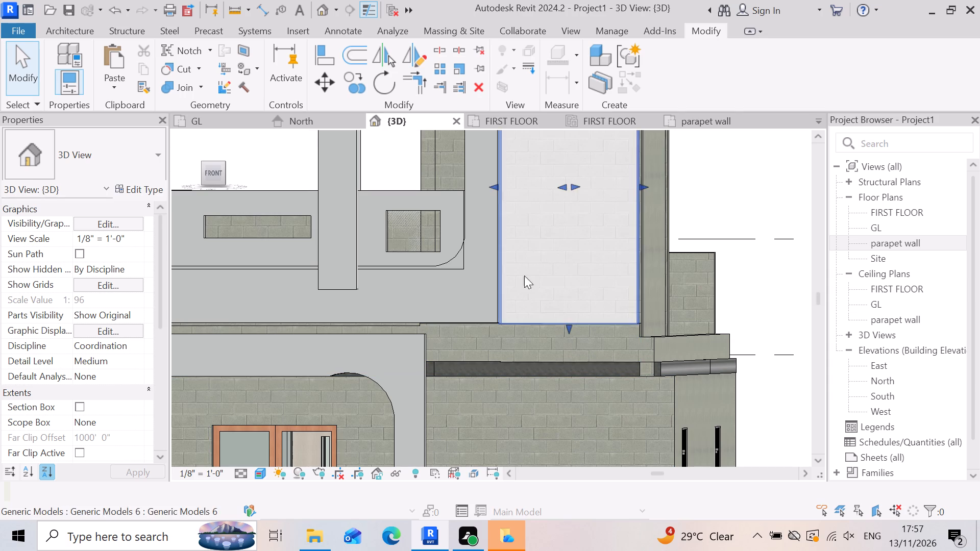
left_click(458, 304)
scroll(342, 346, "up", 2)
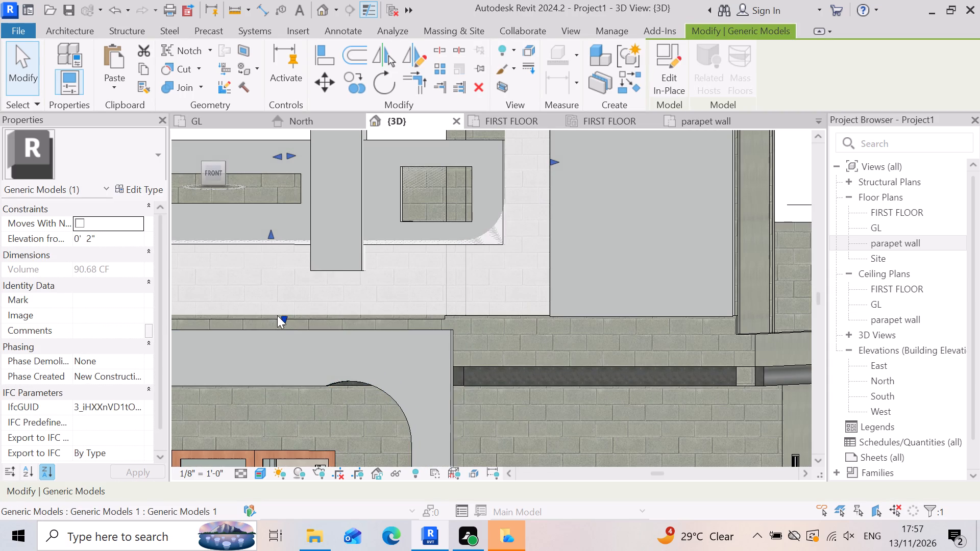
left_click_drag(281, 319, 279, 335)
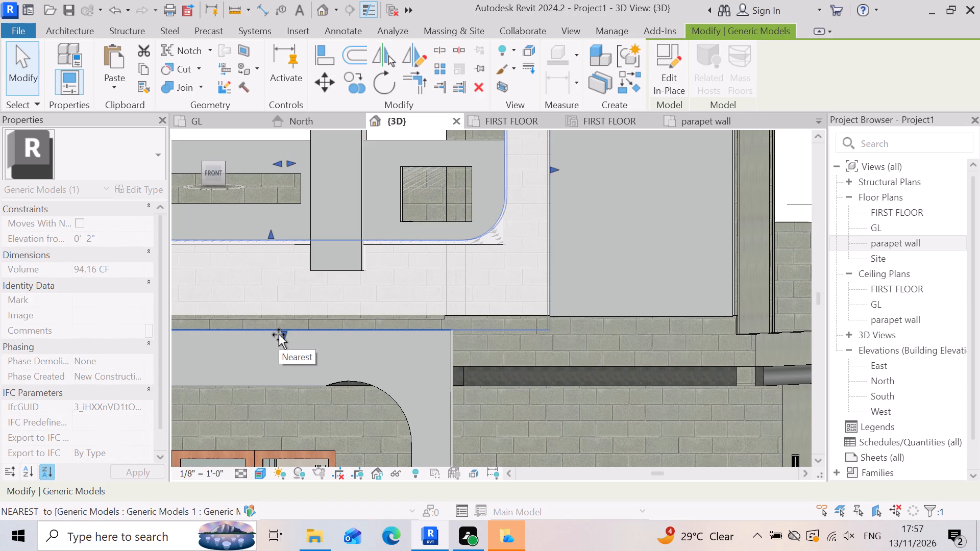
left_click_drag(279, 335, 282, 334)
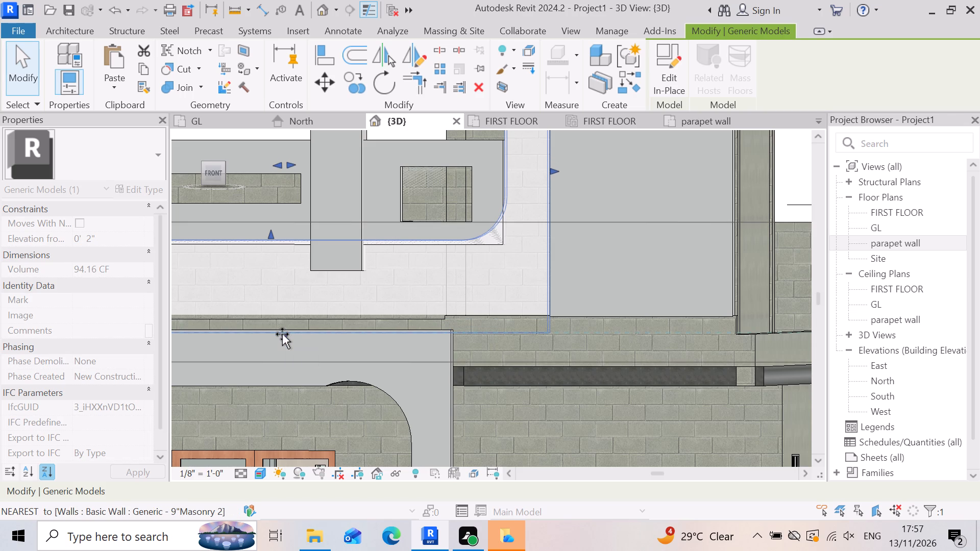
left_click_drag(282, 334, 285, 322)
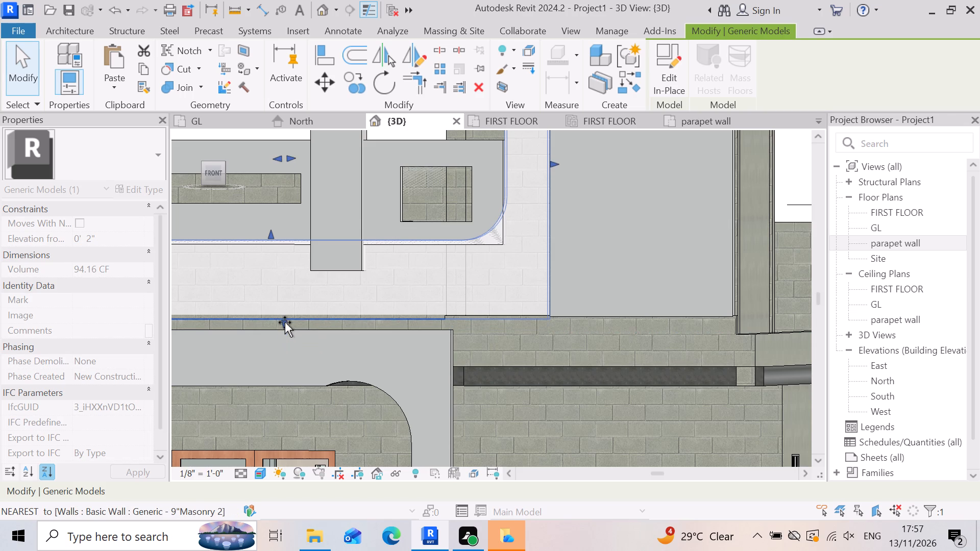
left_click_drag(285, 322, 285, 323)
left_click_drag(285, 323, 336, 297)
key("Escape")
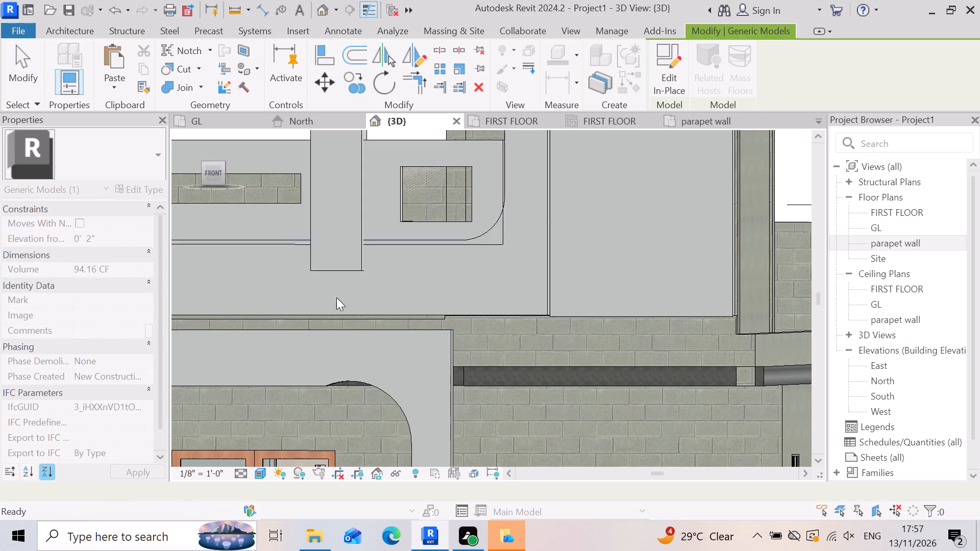
Extend the tall front panel's outer side to the masonry block's outer corner, giving a volume of about 123 CF.
left_click_drag(336, 297, 570, 325)
scroll(522, 354, "down", 9)
scroll(567, 327, "up", 4)
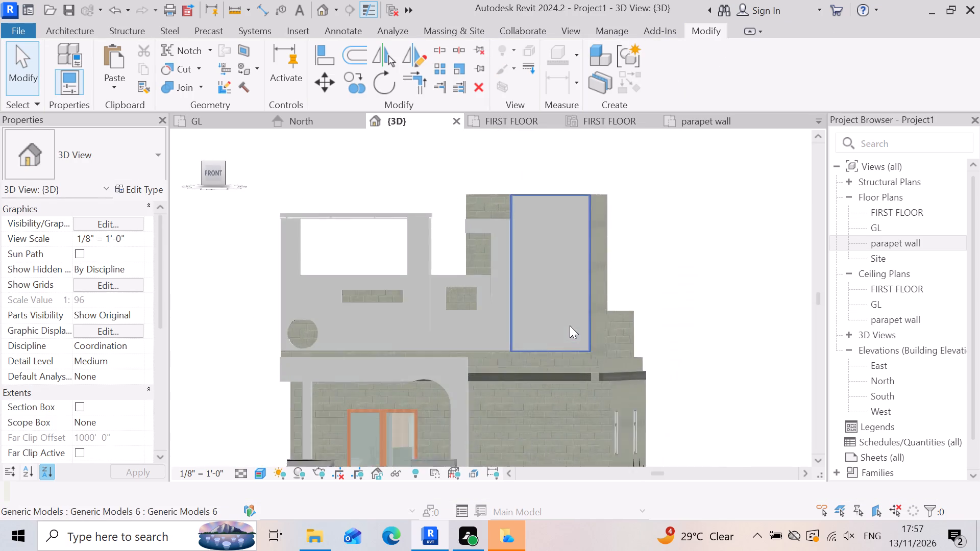
left_click_drag(570, 325, 549, 322)
scroll(623, 361, "up", 3)
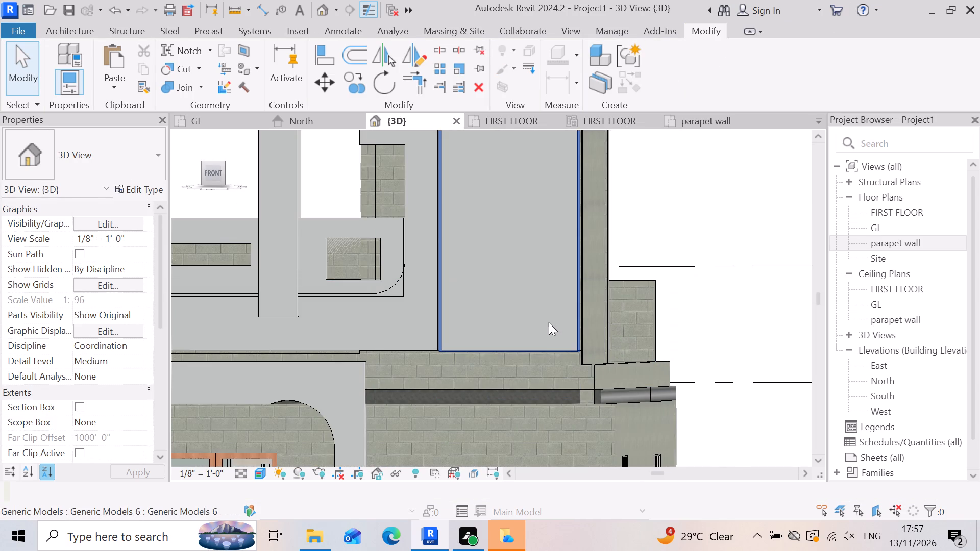
scroll(597, 384, "down", 3)
left_click(563, 199)
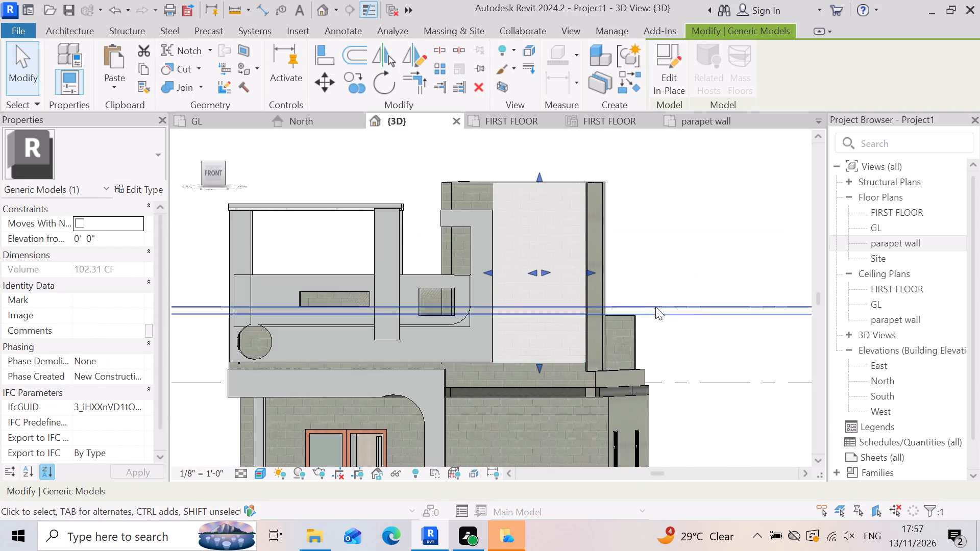
scroll(643, 289, "up", 4)
left_click_drag(547, 262, 553, 263)
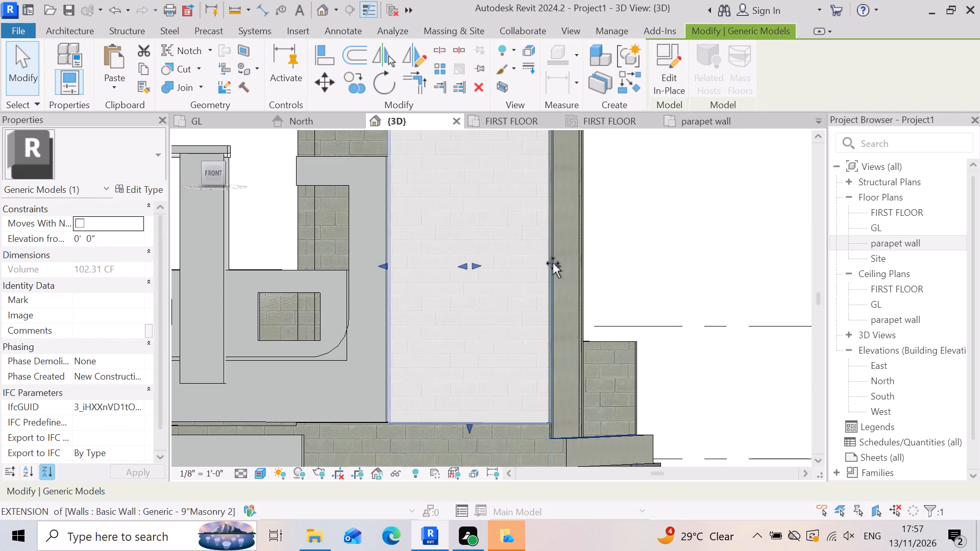
left_click_drag(553, 263, 579, 283)
Lower the tall panel's bottom edge to the top of the ground-floor masonry wall, giving a volume of about 146 CF.
scroll(528, 289, "down", 7)
scroll(492, 404, "up", 3)
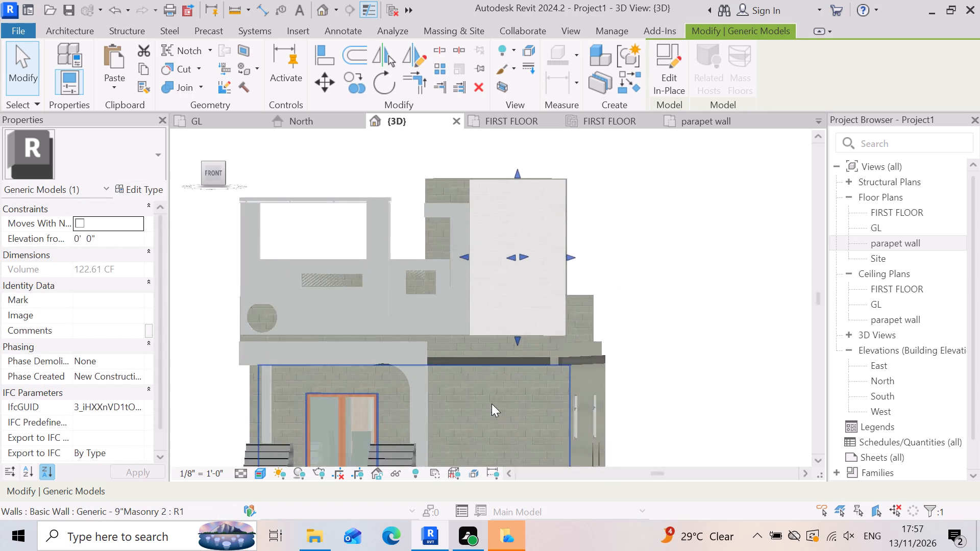
left_click_drag(519, 329, 516, 342)
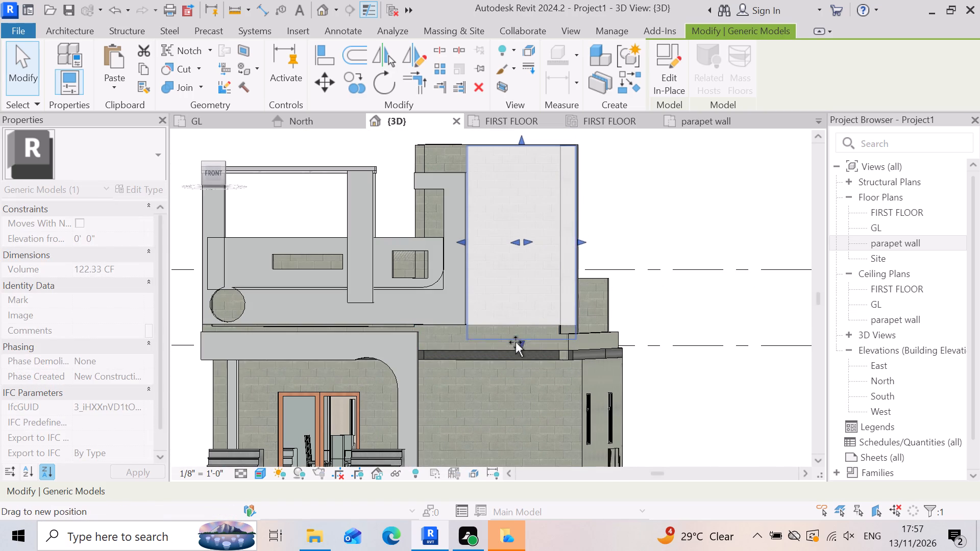
left_click_drag(516, 342, 513, 358)
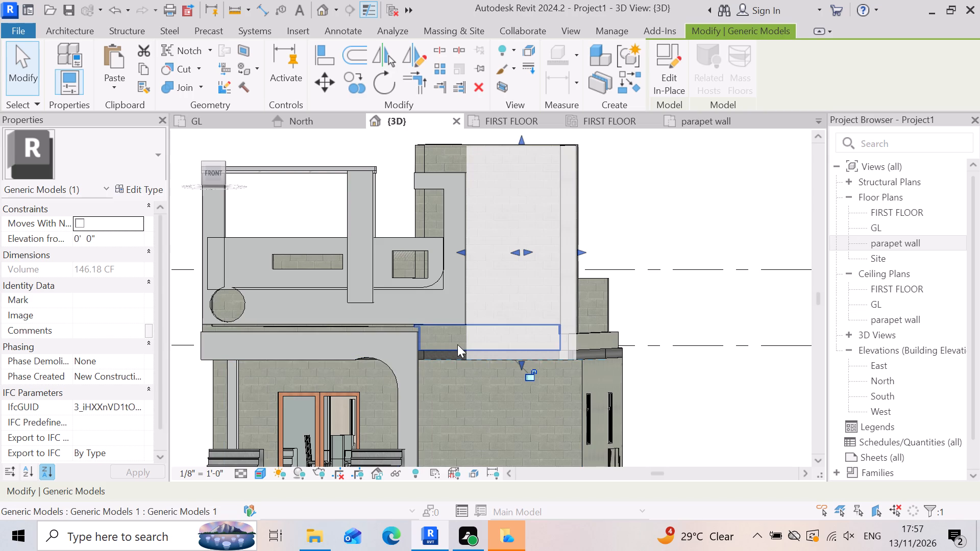
scroll(457, 344, "down", 4)
key("Escape")
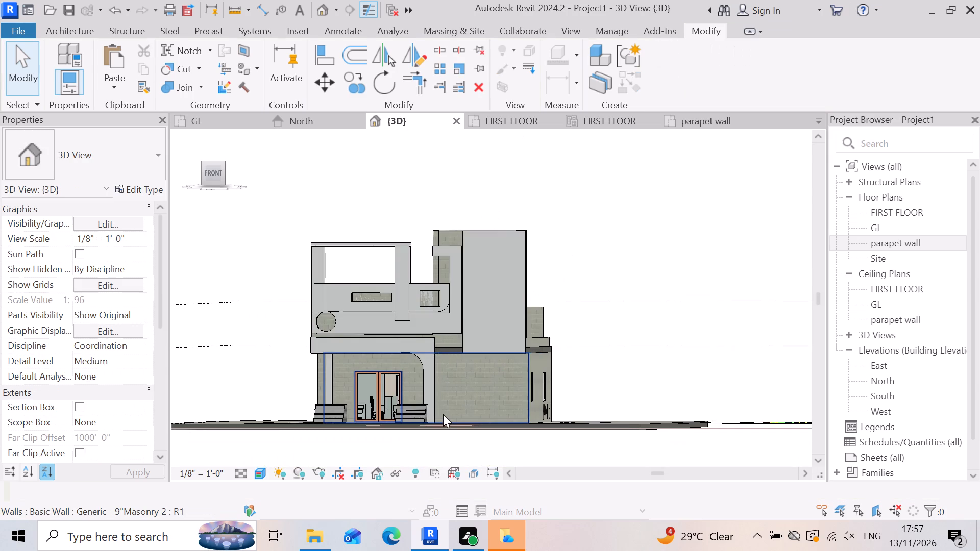
left_click(491, 283)
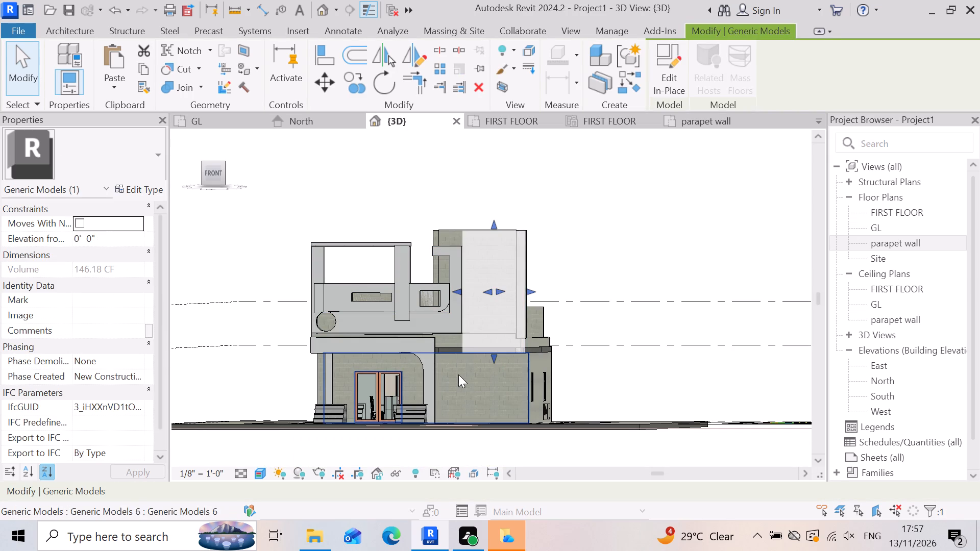
key("Escape")
Extend the hooked frame's bottom edge down to the top of the porch frame below, giving a volume of about 103 CF.
scroll(448, 344, "up", 4)
left_click(450, 307)
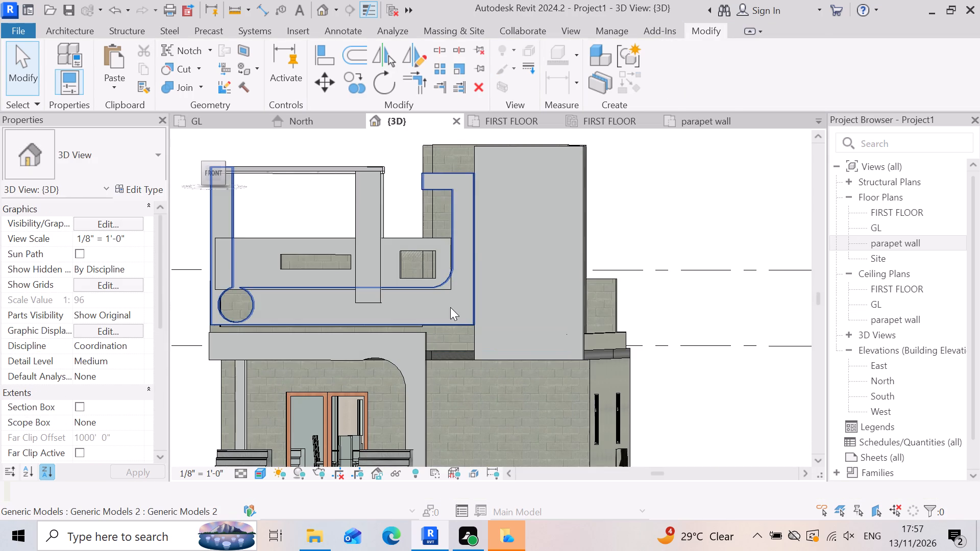
scroll(342, 336, "up", 5)
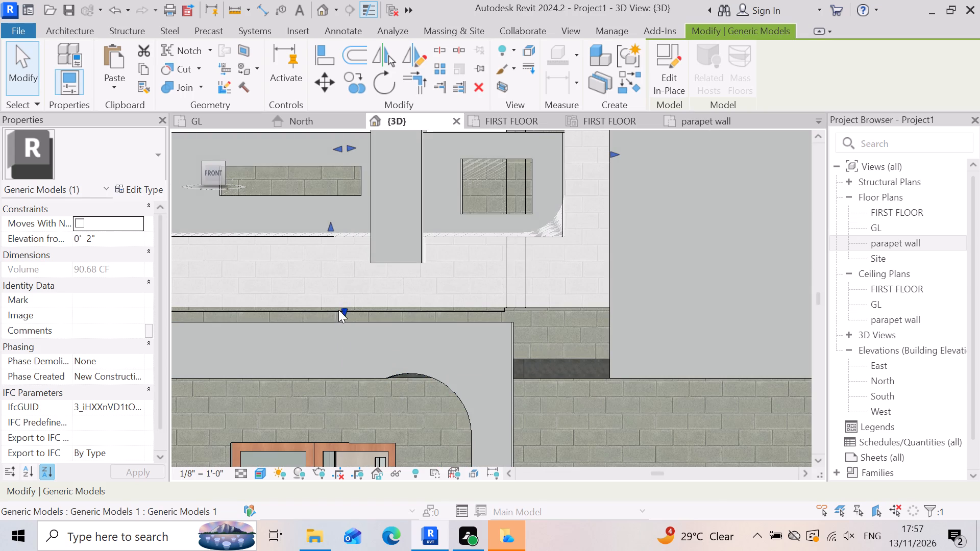
left_click_drag(339, 310, 335, 324)
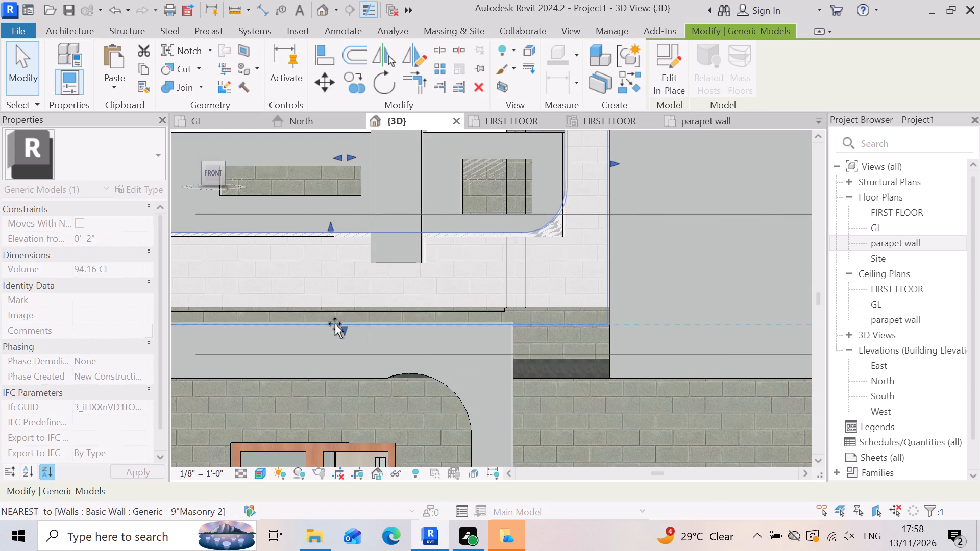
left_click_drag(335, 324, 333, 317)
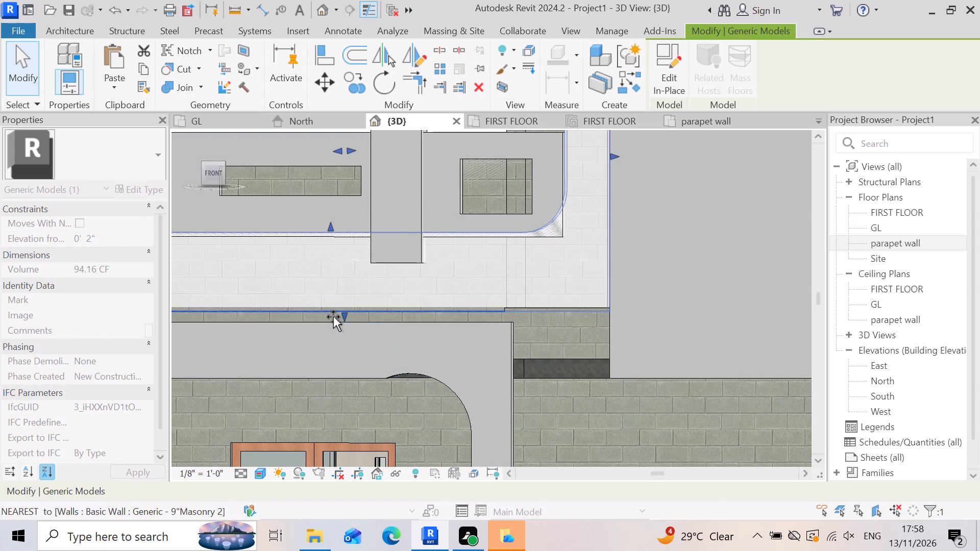
left_click_drag(333, 317, 335, 313)
left_click_drag(335, 313, 344, 321)
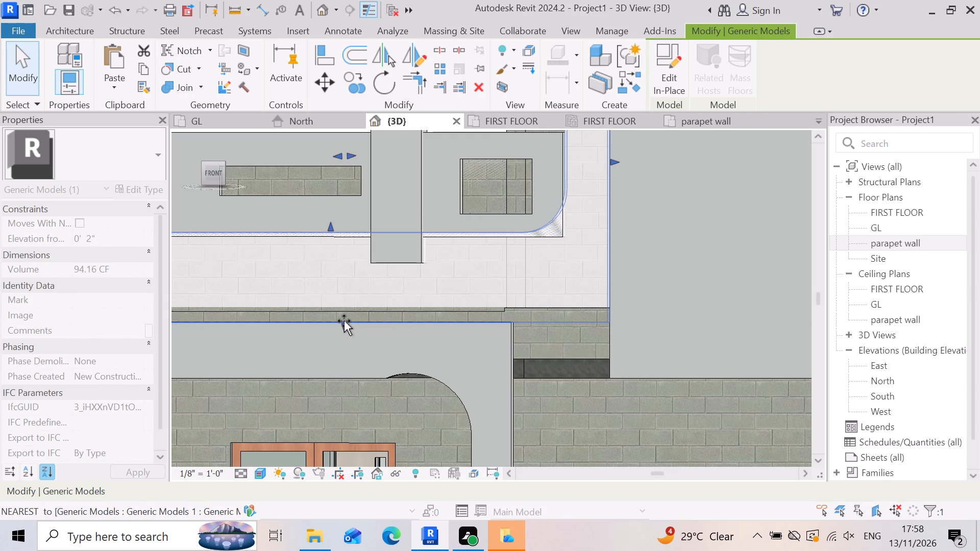
left_click_drag(344, 321, 345, 320)
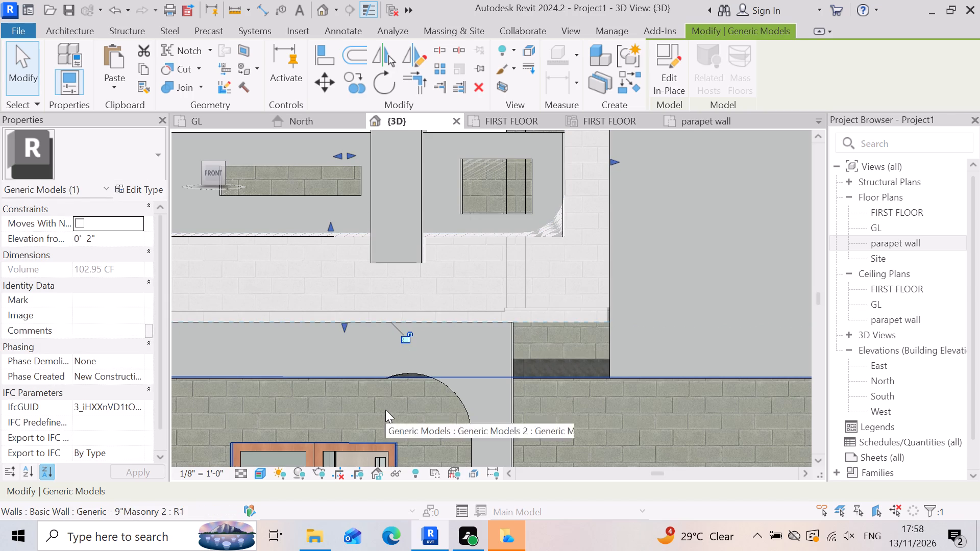
key("Escape")
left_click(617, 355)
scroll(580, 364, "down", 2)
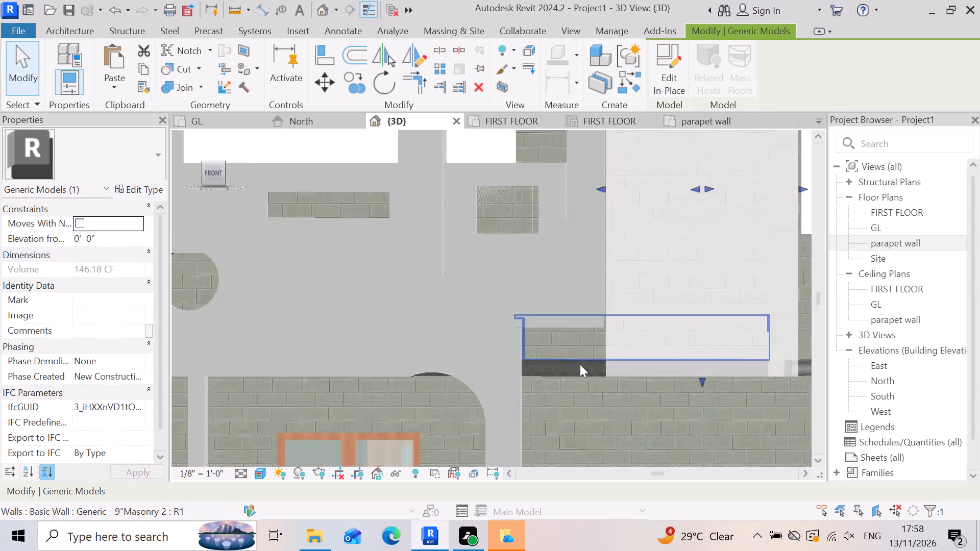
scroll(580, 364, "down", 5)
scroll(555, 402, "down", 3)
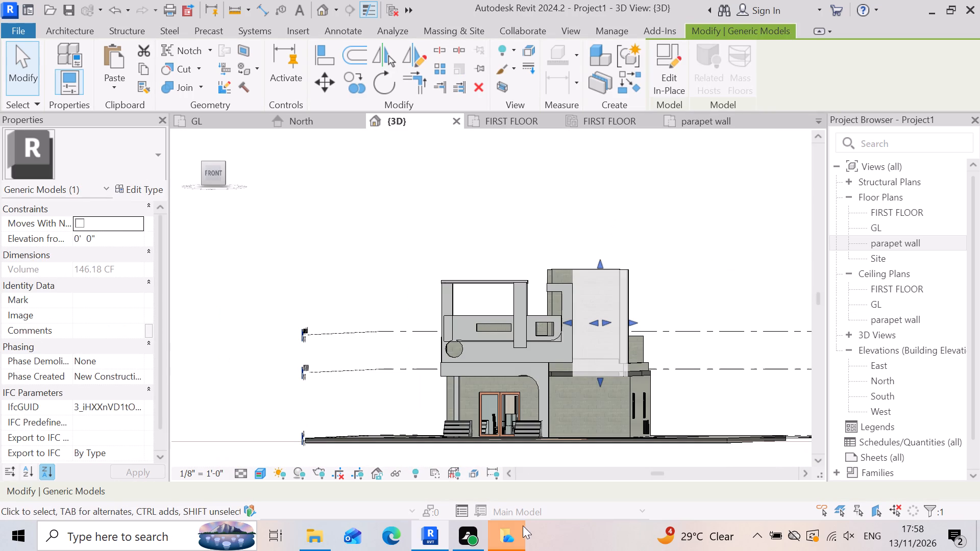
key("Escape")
Raise the top edge of the hooked frame's upper arm to just below the block wall's top, giving about 111 CF.
scroll(588, 443, "up", 2)
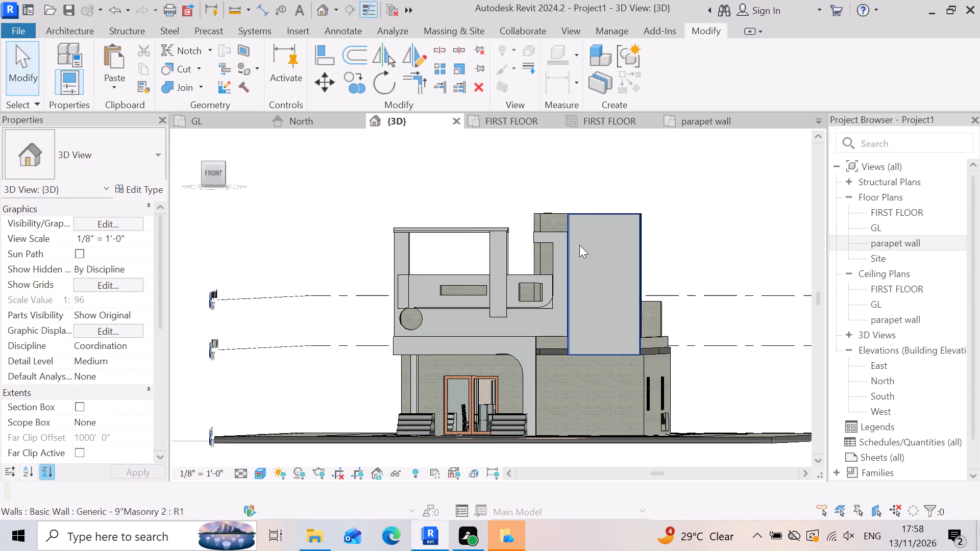
left_click(560, 239)
scroll(532, 231, "up", 4)
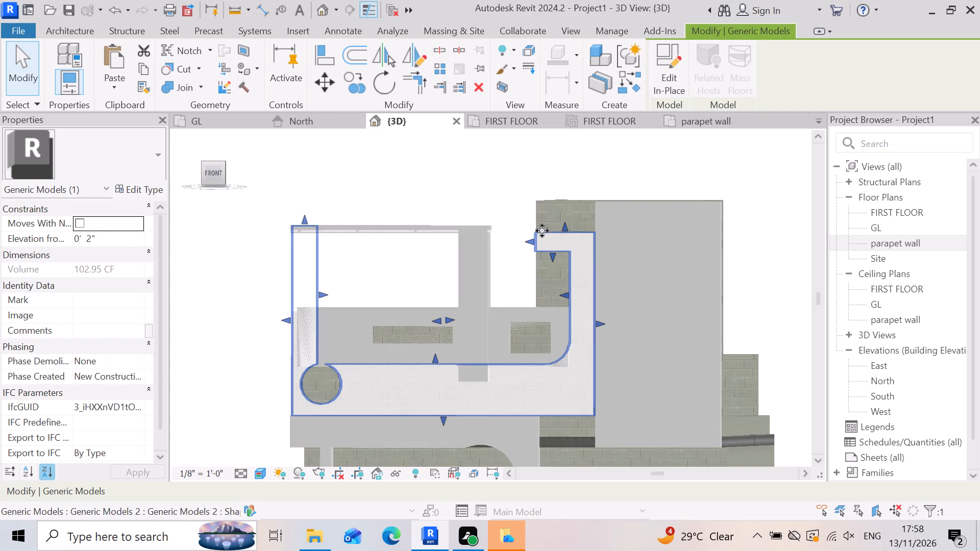
scroll(552, 231, "up", 4)
left_click_drag(576, 228, 575, 217)
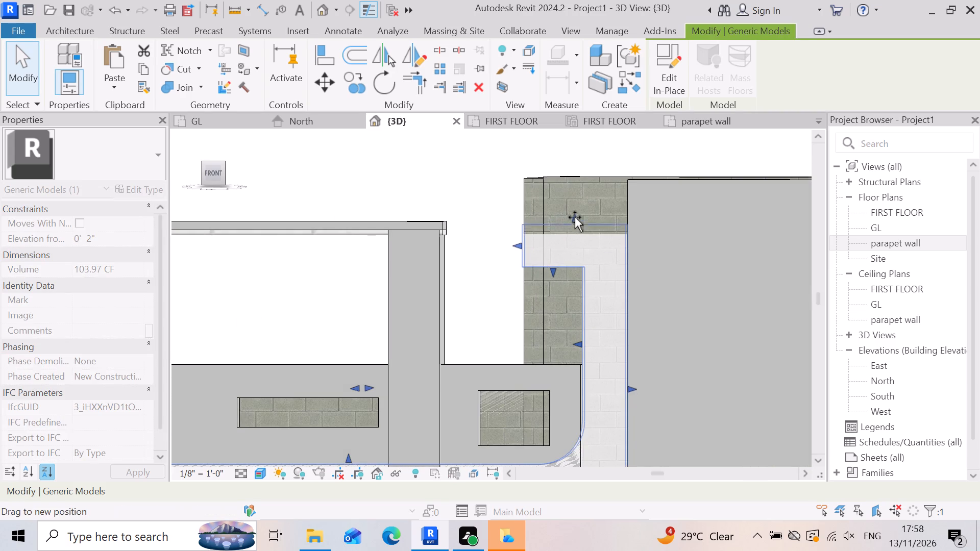
left_click_drag(575, 217, 572, 185)
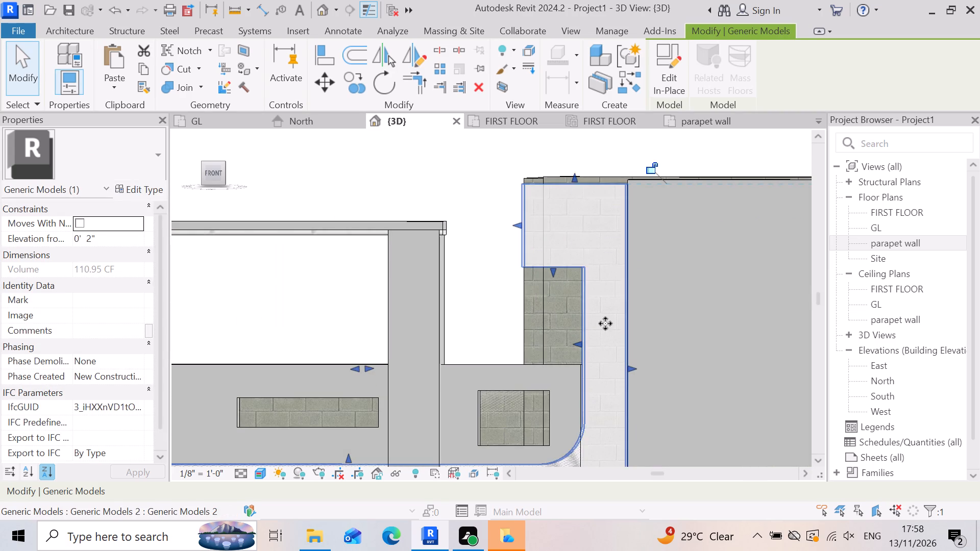
Fine-tune the hooked frame's top edge to line up with the adjacent panel's top, giving a volume of about 112 CF.
scroll(623, 286, "down", 3)
scroll(578, 302, "up", 3)
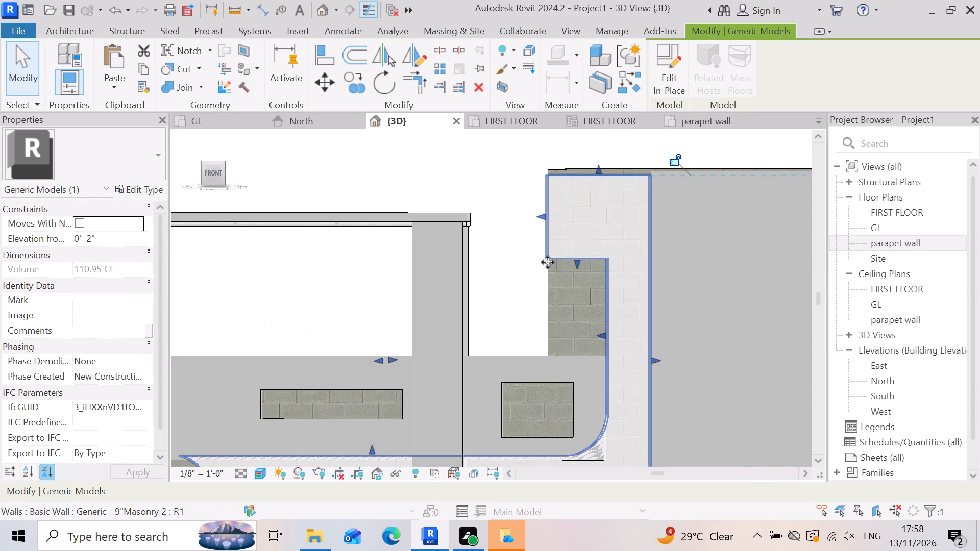
scroll(604, 170, "up", 6)
left_click_drag(588, 176, 588, 169)
left_click(588, 169)
scroll(577, 168, "down", 4)
scroll(610, 155, "up", 2)
scroll(581, 192, "up", 6)
left_click(565, 151)
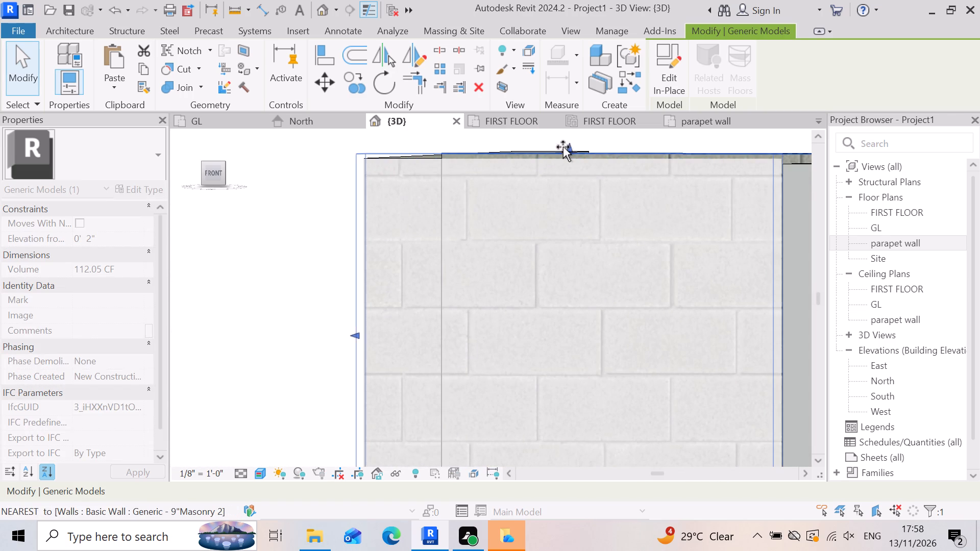
left_click(563, 147)
scroll(545, 236, "down", 3)
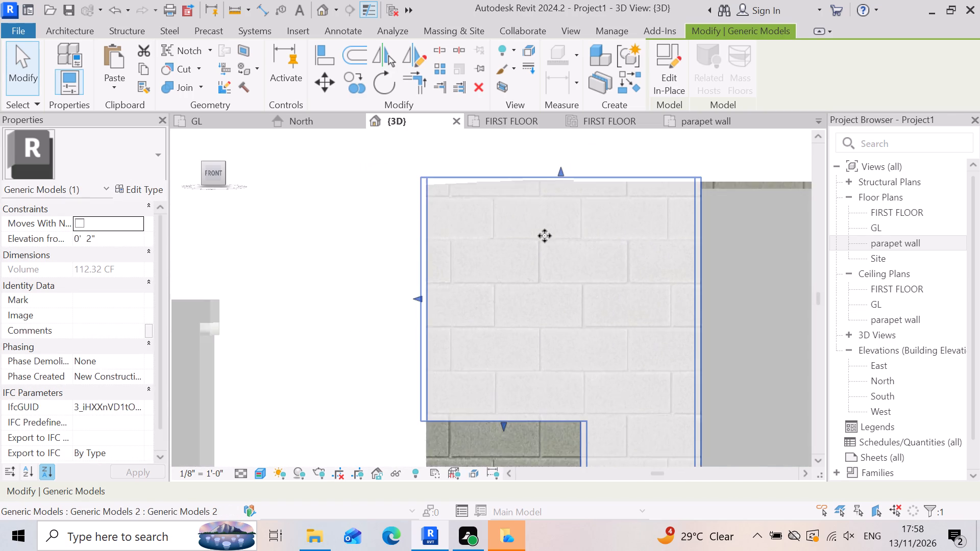
scroll(531, 242, "down", 5)
left_click_drag(550, 203, 549, 208)
left_click(549, 208)
scroll(549, 248, "down", 10)
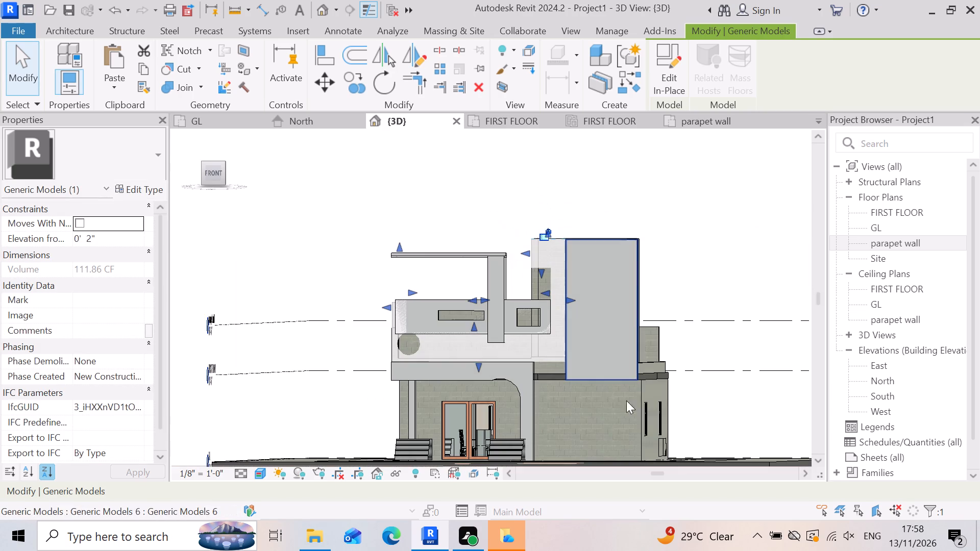
left_click(705, 413)
scroll(520, 414, "up", 3)
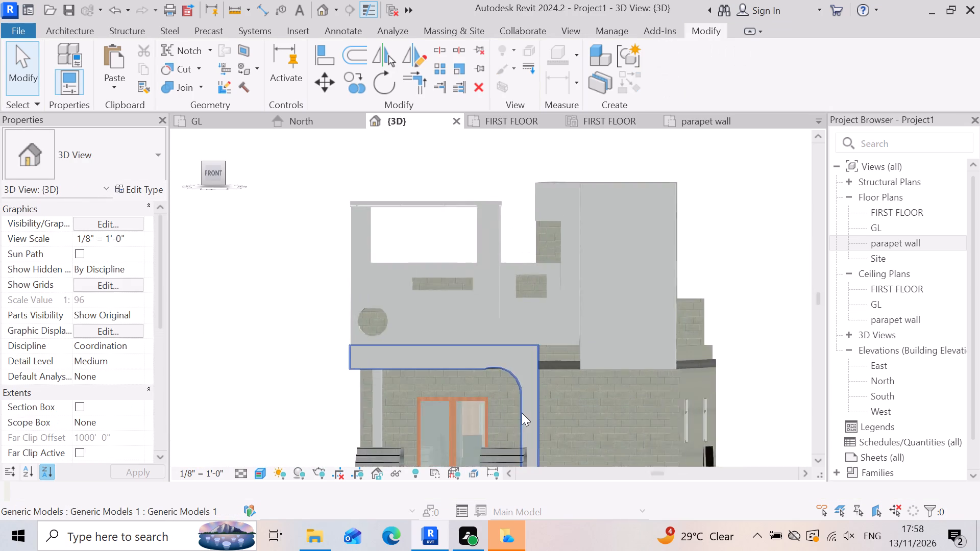
scroll(487, 388, "down", 3)
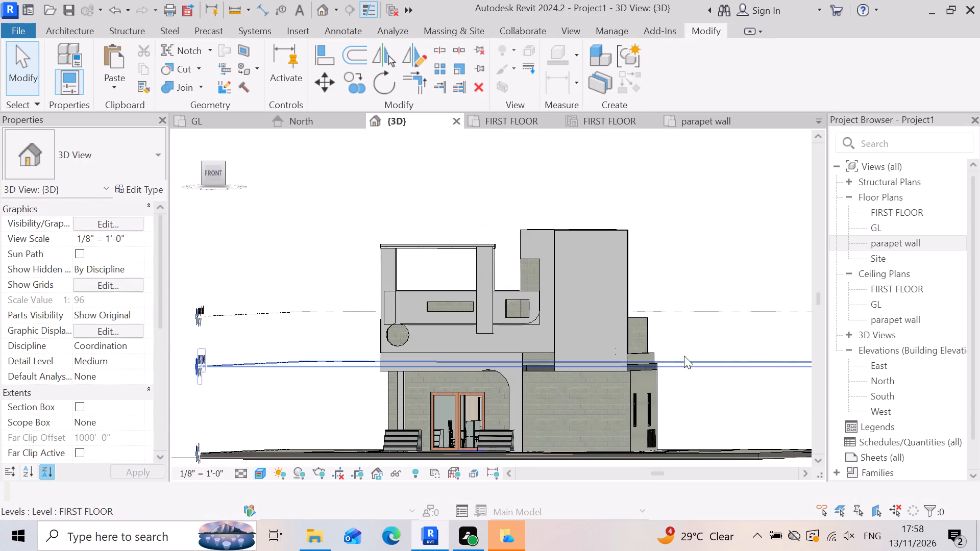
Examine the front facade and the junction of the first-floor slab with the porch frame, from the front and left sides.
right_click_drag(691, 345, 692, 385)
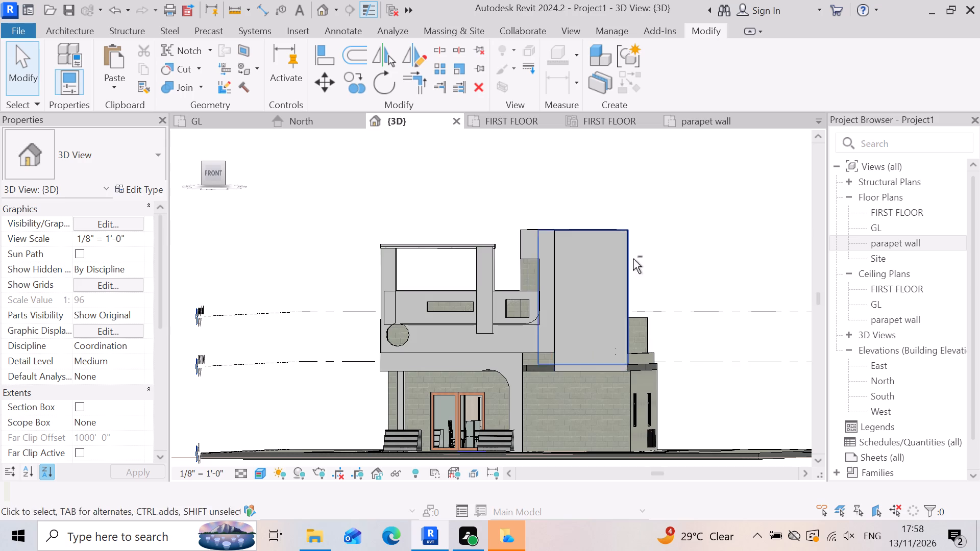
right_click_drag(632, 259, 655, 313, "shift")
middle_click_drag(621, 316, 655, 313, "shift")
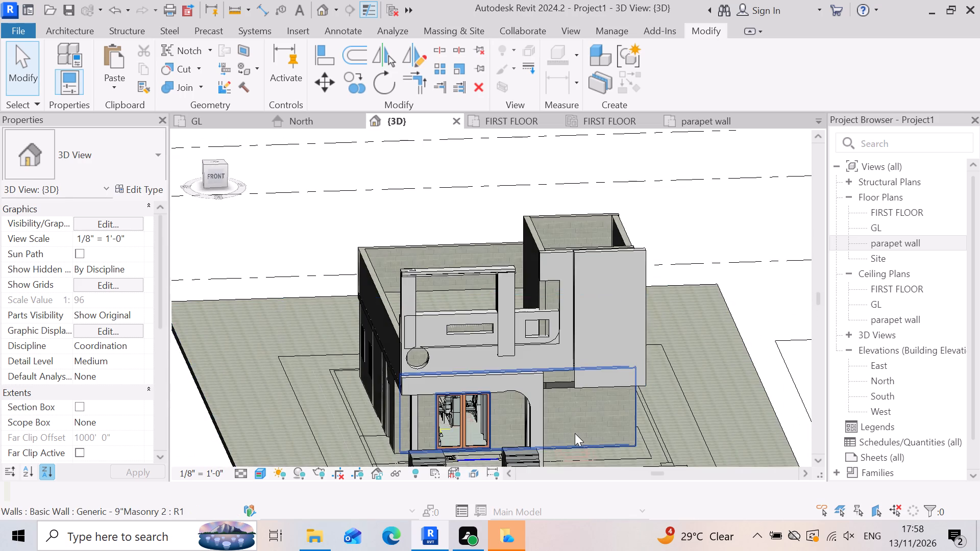
scroll(575, 433, "up", 1)
scroll(513, 348, "down", 2)
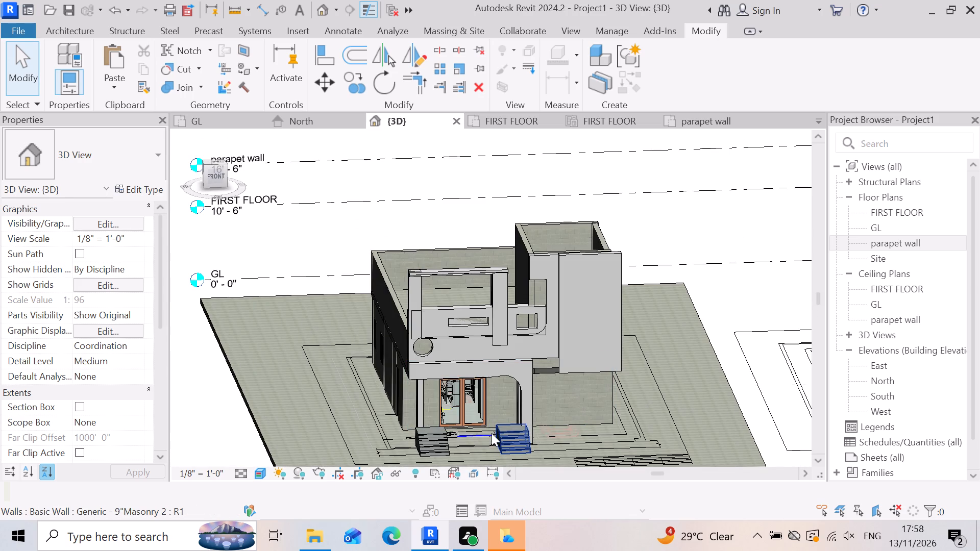
middle_click_drag(479, 428, 484, 395, "shift")
right_click_drag(475, 425, 484, 395, "shift")
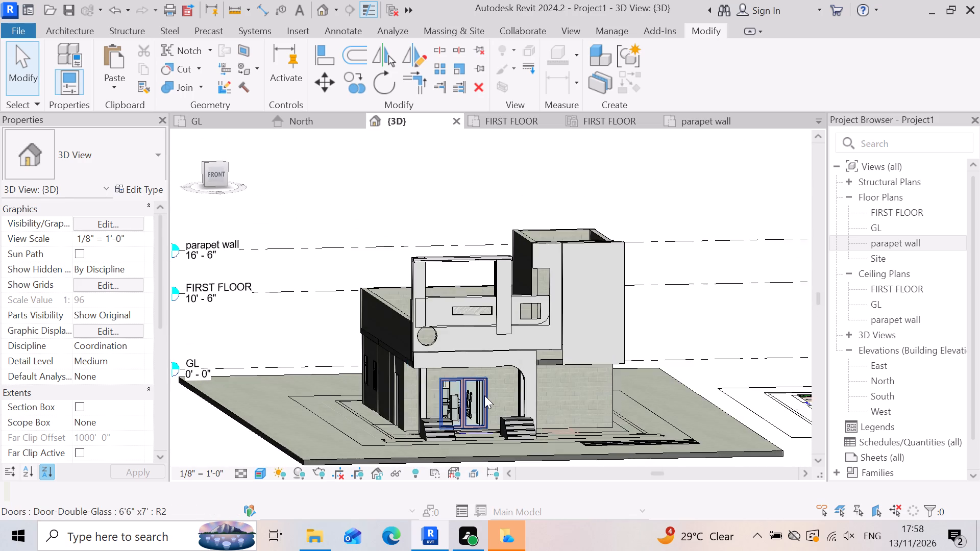
scroll(484, 395, "up", 2)
scroll(527, 463, "up", 3)
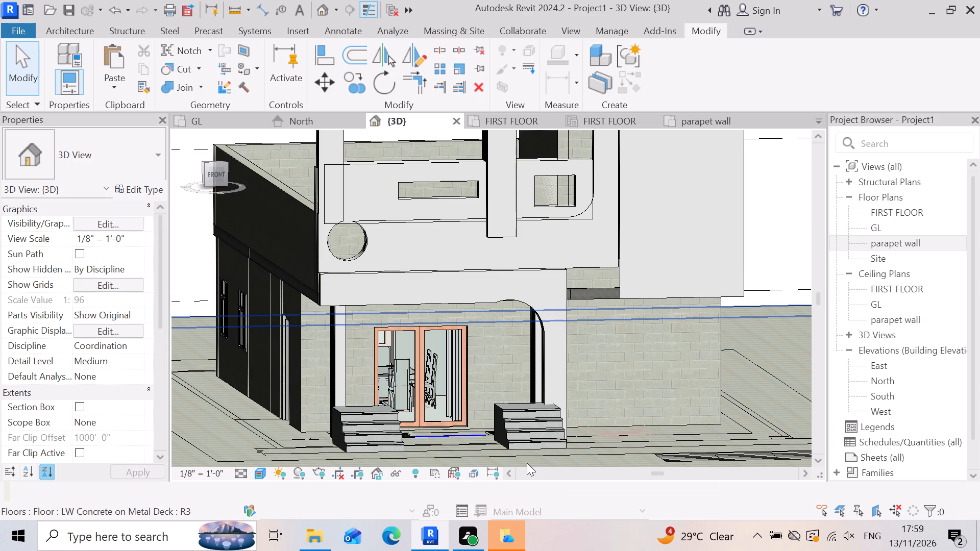
scroll(599, 361, "down", 1)
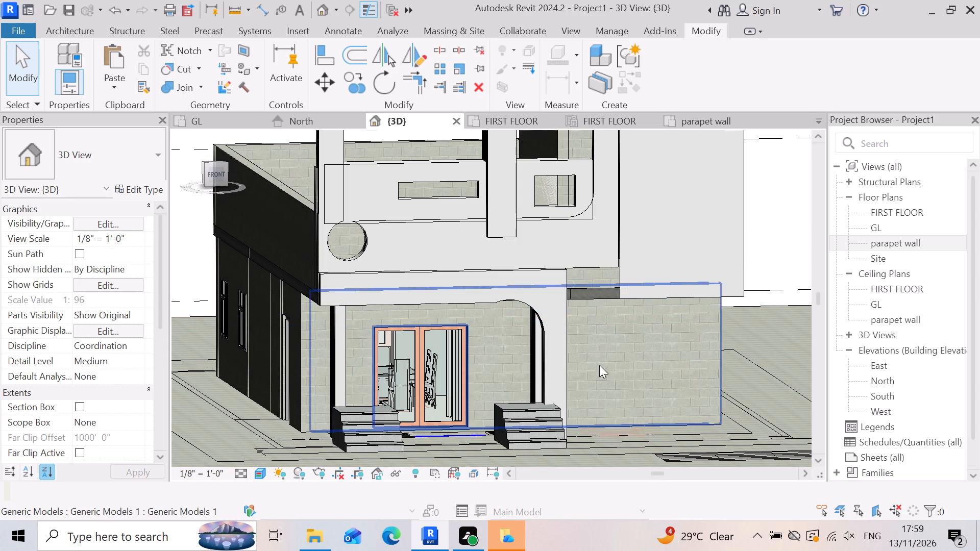
scroll(599, 365, "down", 1)
right_click_drag(482, 439, 471, 350, "shift")
middle_click_drag(482, 439, 471, 350, "shift")
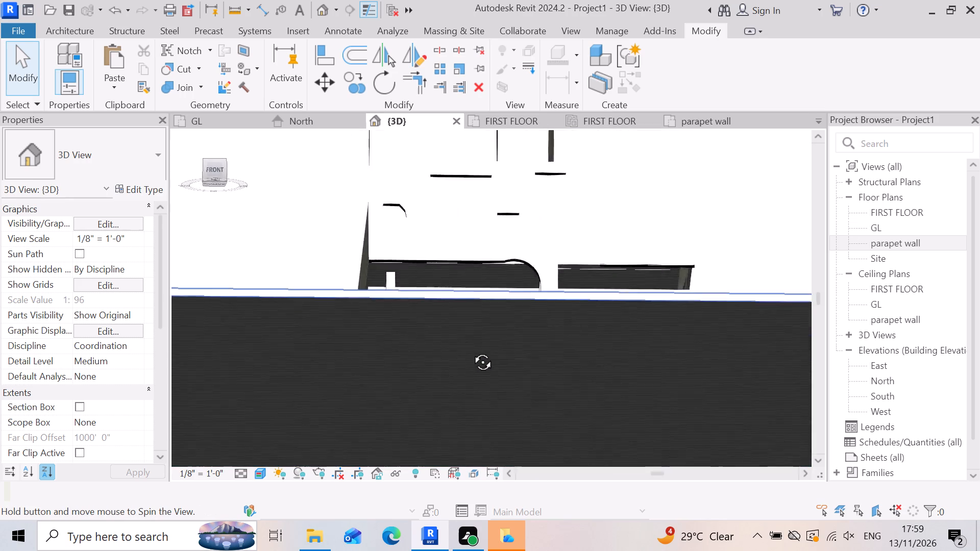
middle_click_drag(471, 350, 621, 410, "shift")
right_click_drag(471, 350, 622, 410, "shift")
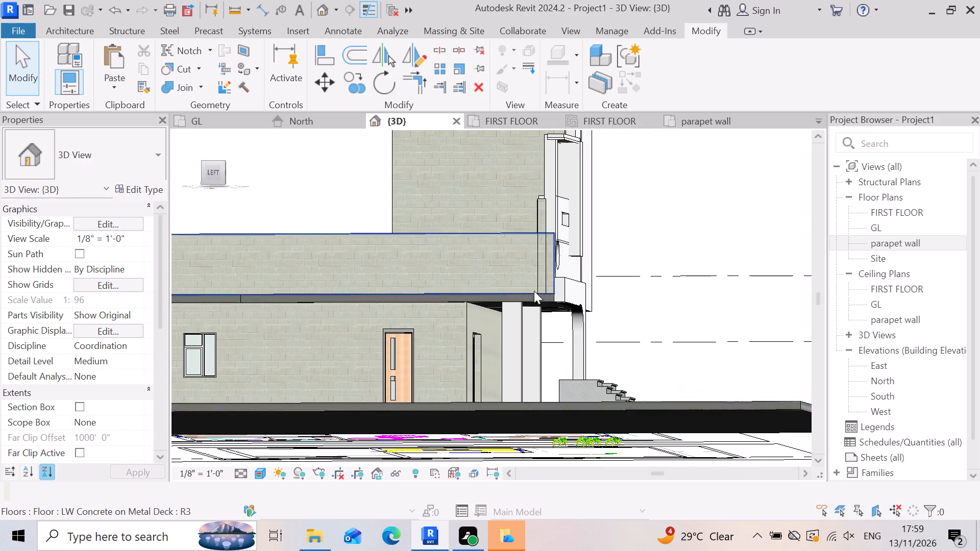
scroll(546, 288, "up", 10)
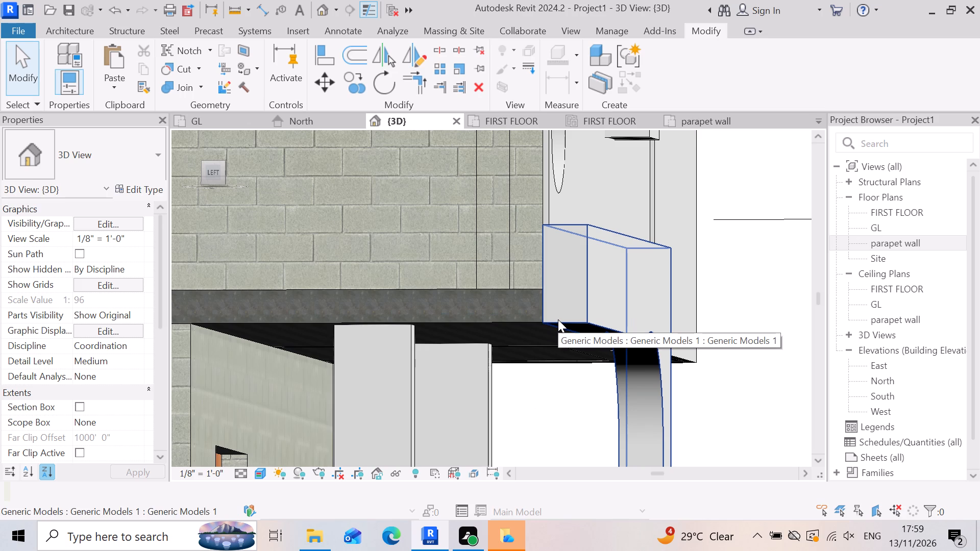
scroll(590, 296, "down", 3)
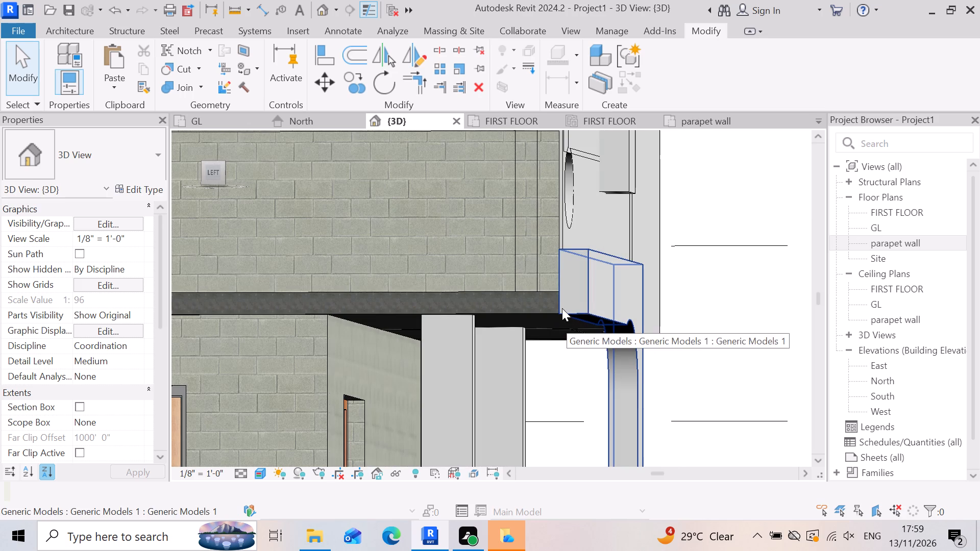
scroll(556, 325, "down", 5)
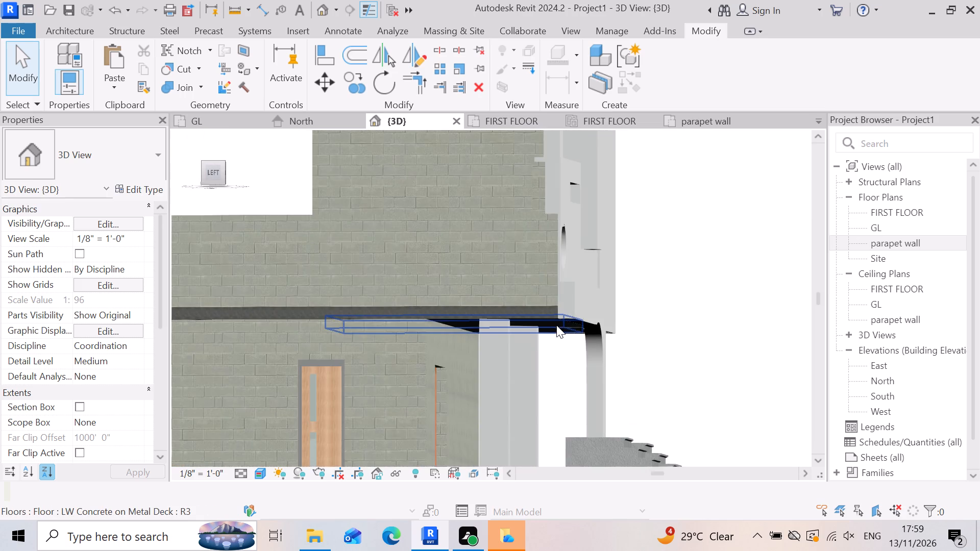
scroll(556, 325, "down", 2)
scroll(553, 418, "up", 4)
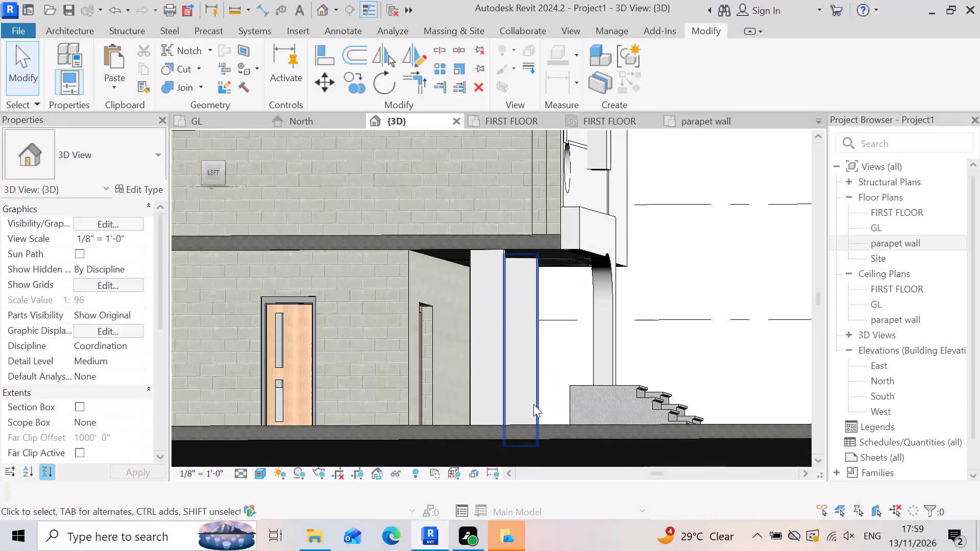
Inspect the 24" x 24" rectangular porch column behind the arched frame and its position beside the precast steps.
left_click(533, 404)
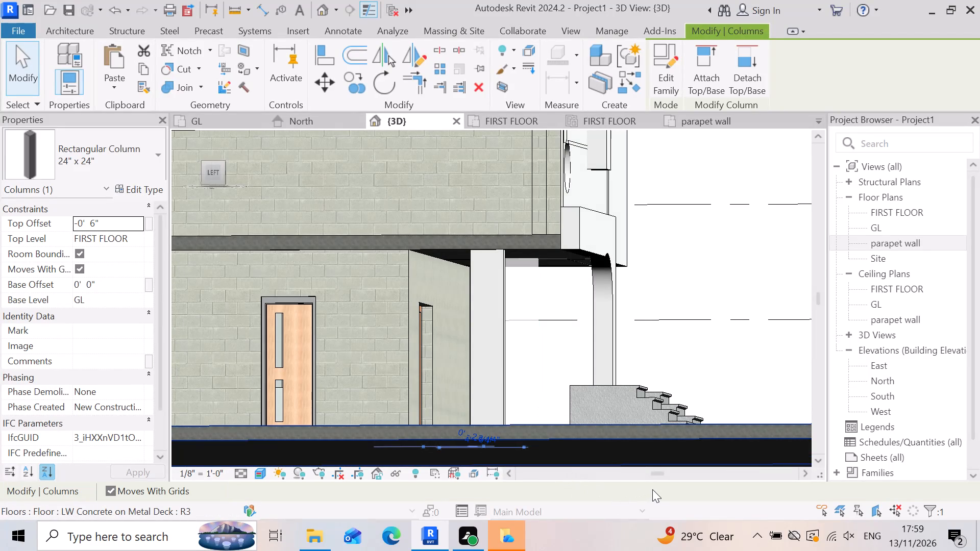
right_click_drag(650, 481, 596, 495, "shift")
middle_click_drag(650, 481, 596, 495, "shift")
scroll(591, 388, "down", 2)
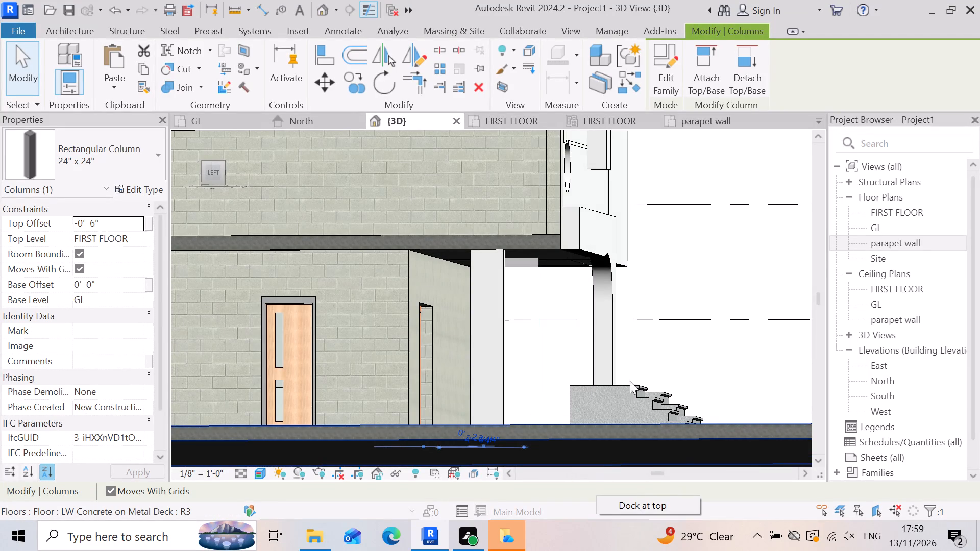
middle_click_drag(630, 381, 550, 397, "shift")
right_click_drag(627, 381, 550, 398, "shift")
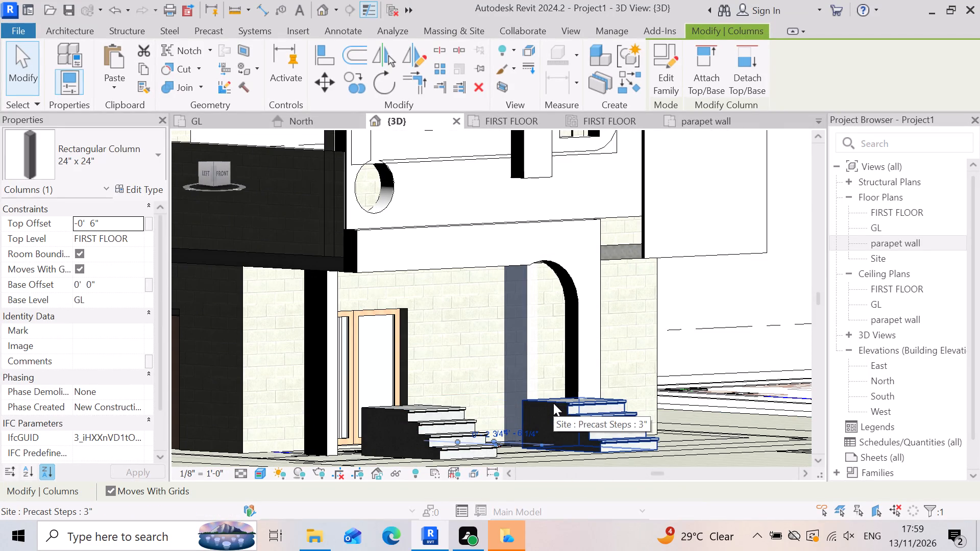
key("Escape")
scroll(541, 409, "down", 3)
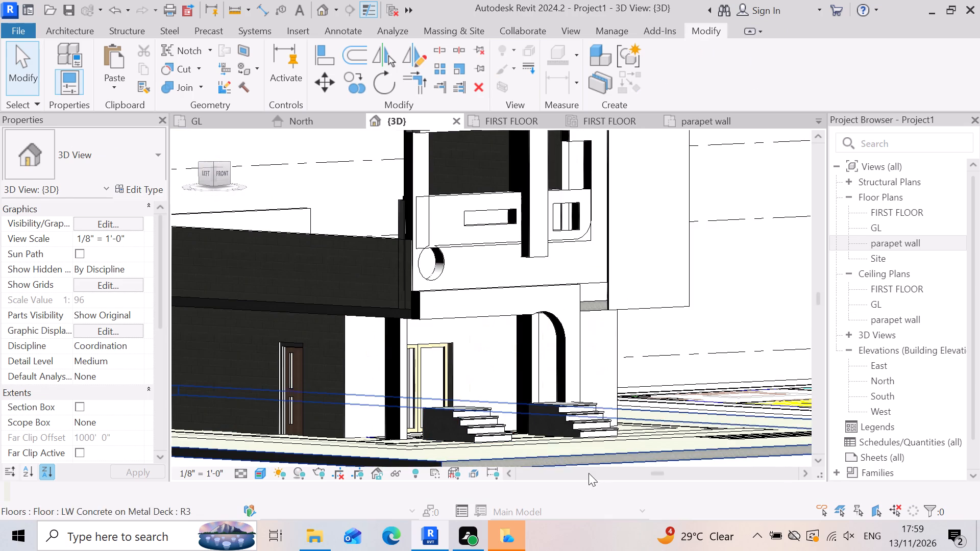
key("Escape")
Examine the porch frame, its columns and the entrance steps from the front-right corner of the house.
scroll(505, 305, "down", 8)
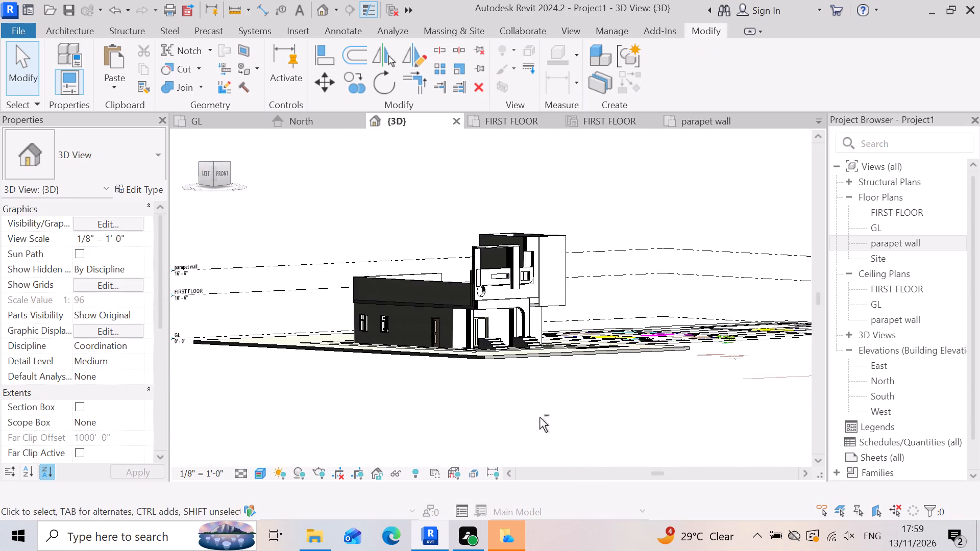
middle_click_drag(532, 410, 404, 423, "shift")
scroll(532, 408, "up", 1, "shift")
right_click_drag(532, 407, 404, 423, "shift")
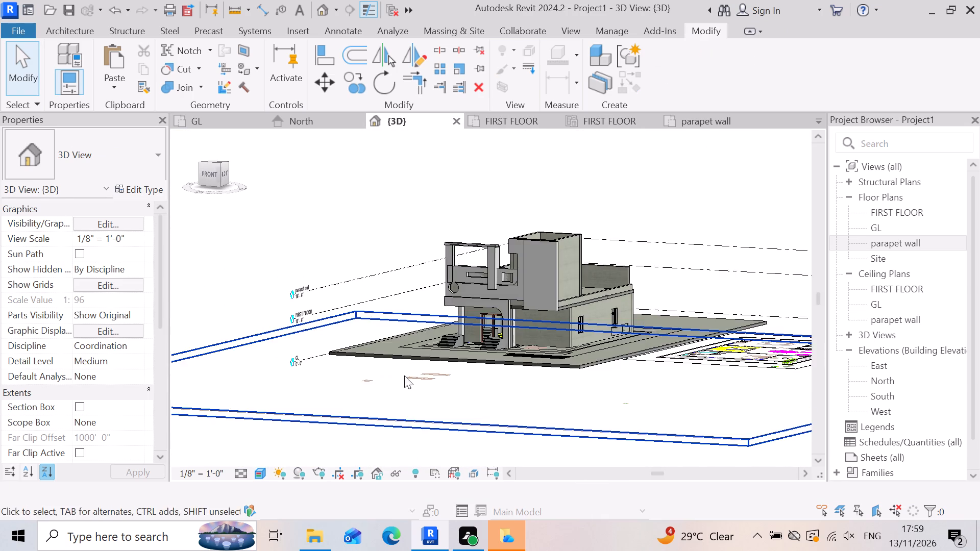
scroll(410, 372, "up", 10)
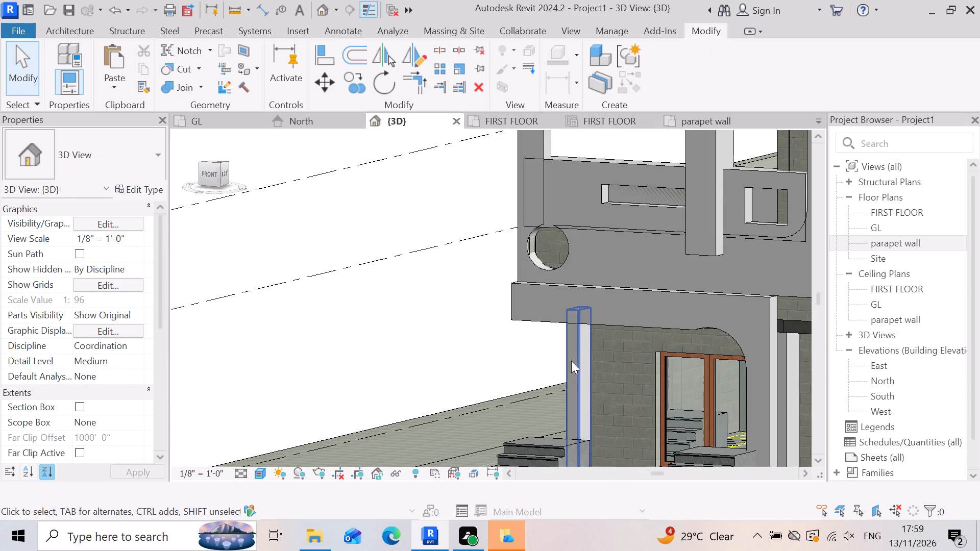
scroll(569, 437, "up", 3)
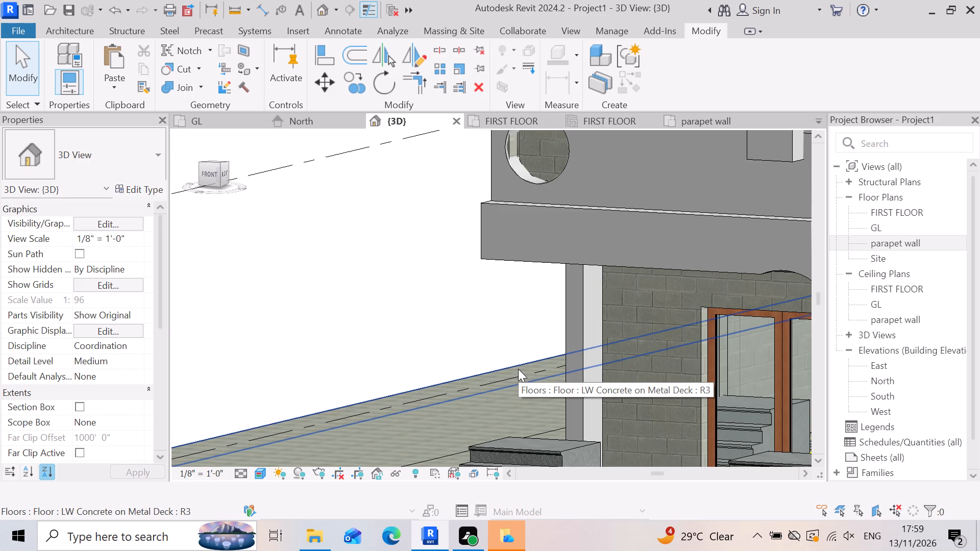
scroll(441, 305, "down", 4)
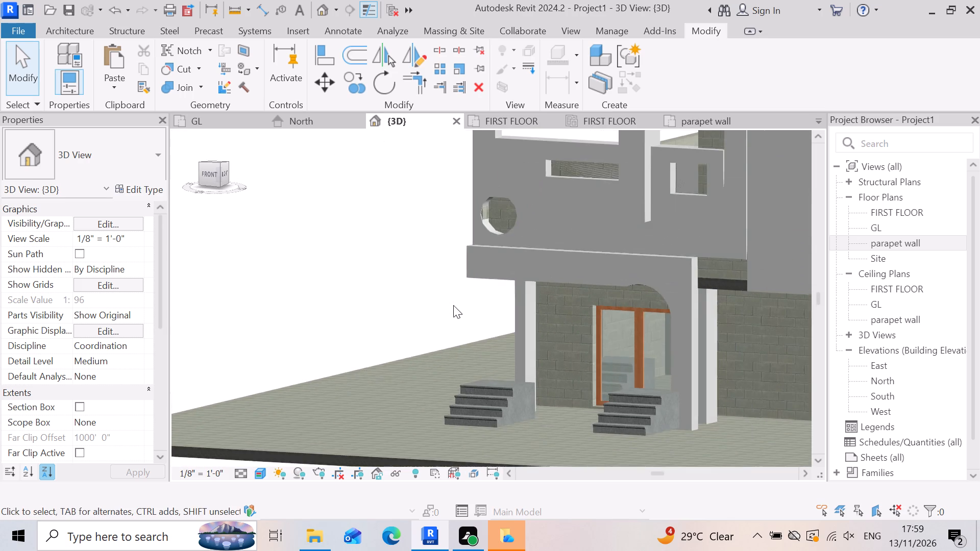
scroll(658, 320, "up", 1)
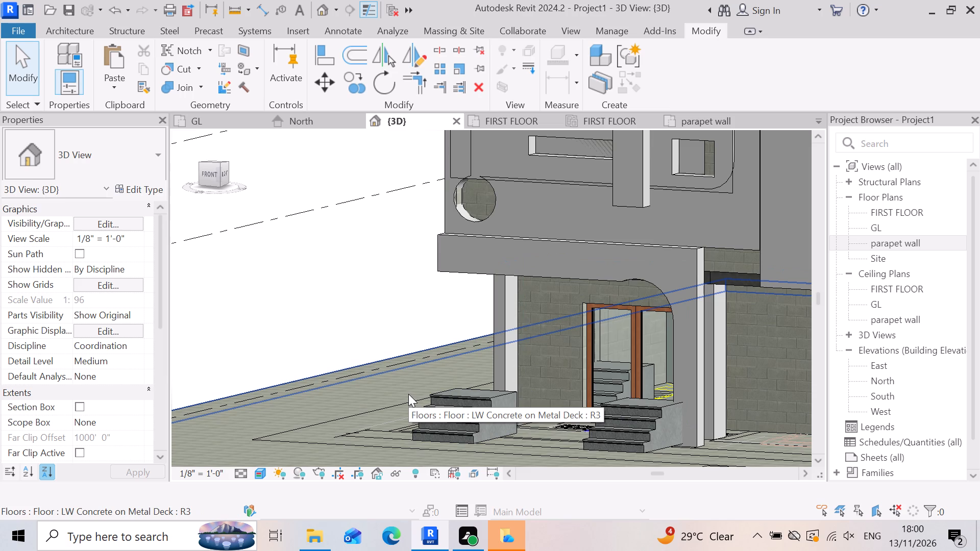
scroll(390, 332, "up", 2)
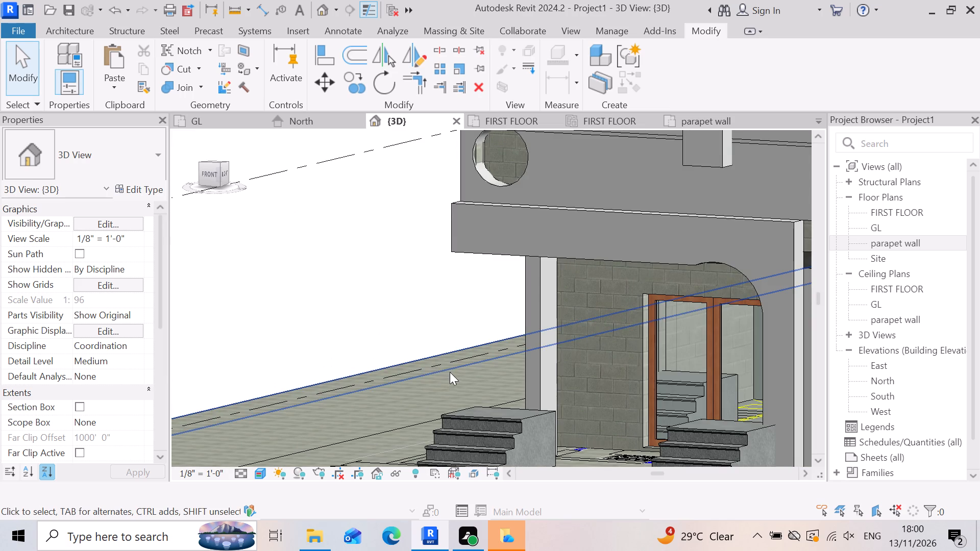
scroll(442, 378, "down", 6)
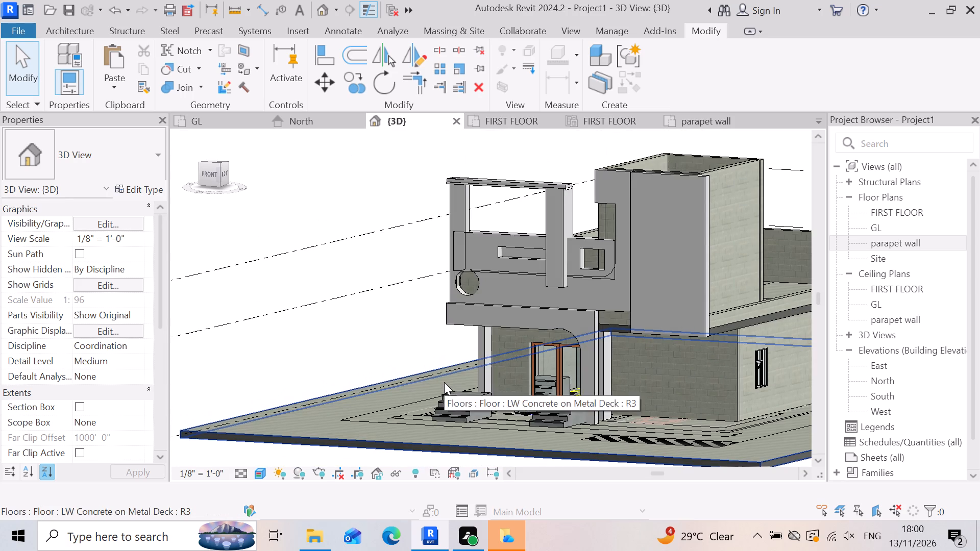
Copy the 2' x 4' ACT System ceiling beneath the upper frame's top beam and paste it aligned to the GL level.
scroll(501, 178, "up", 9)
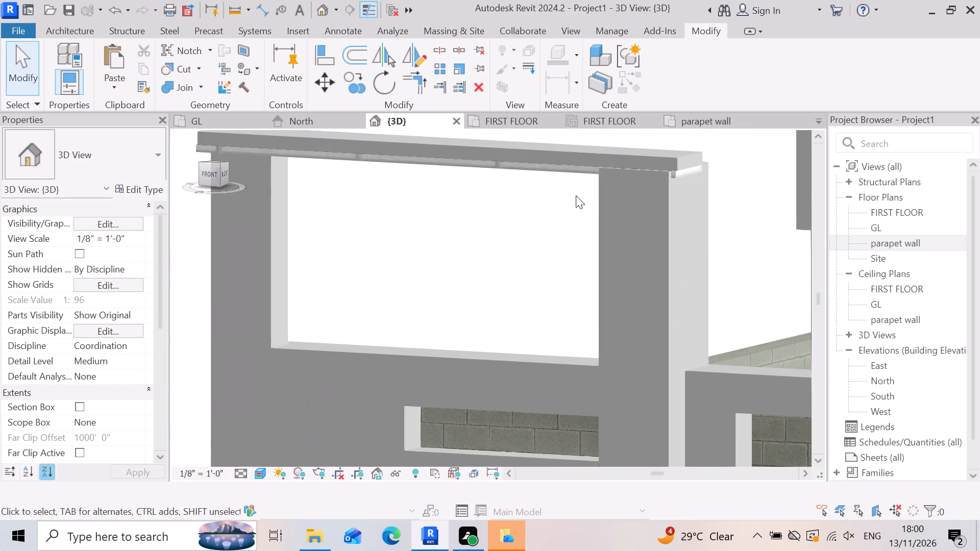
scroll(576, 195, "up", 6)
left_click(713, 180)
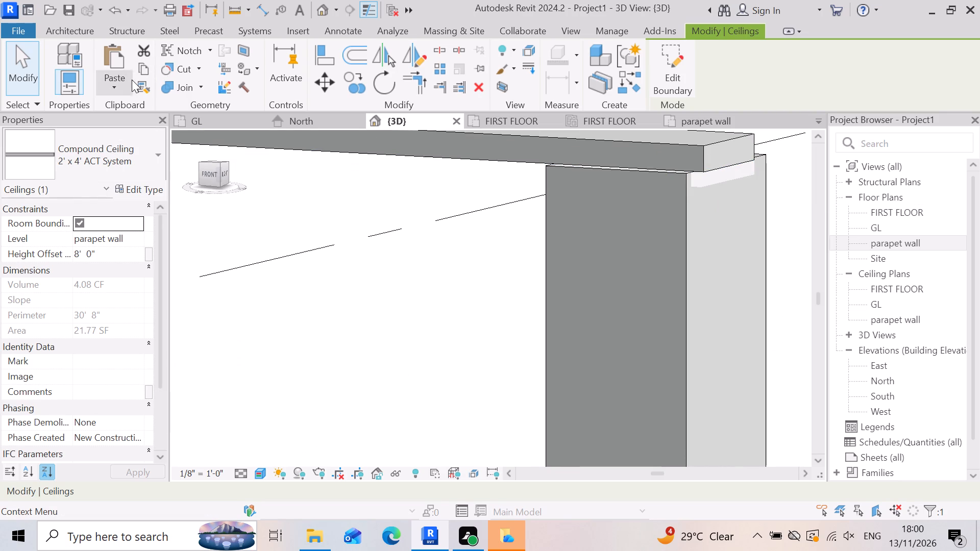
left_click(144, 66)
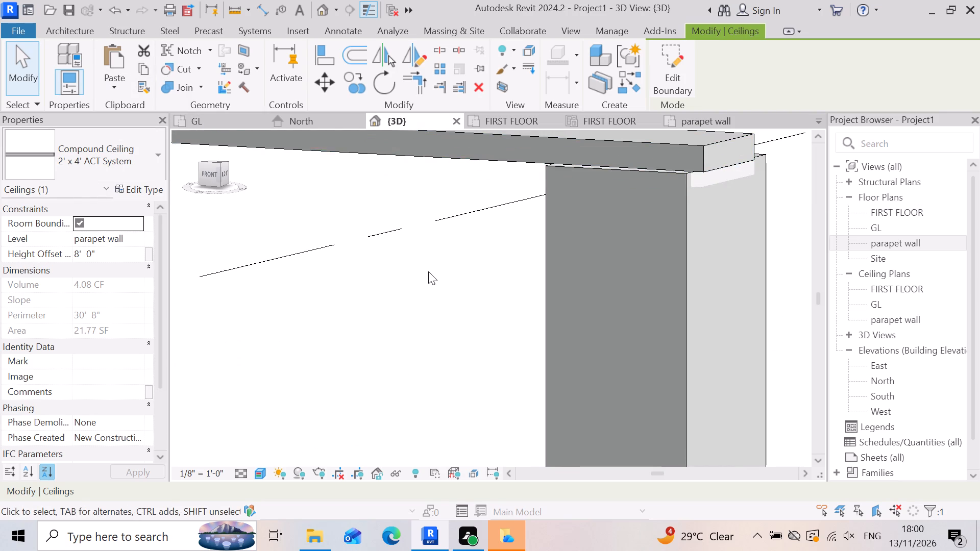
scroll(428, 271, "down", 3)
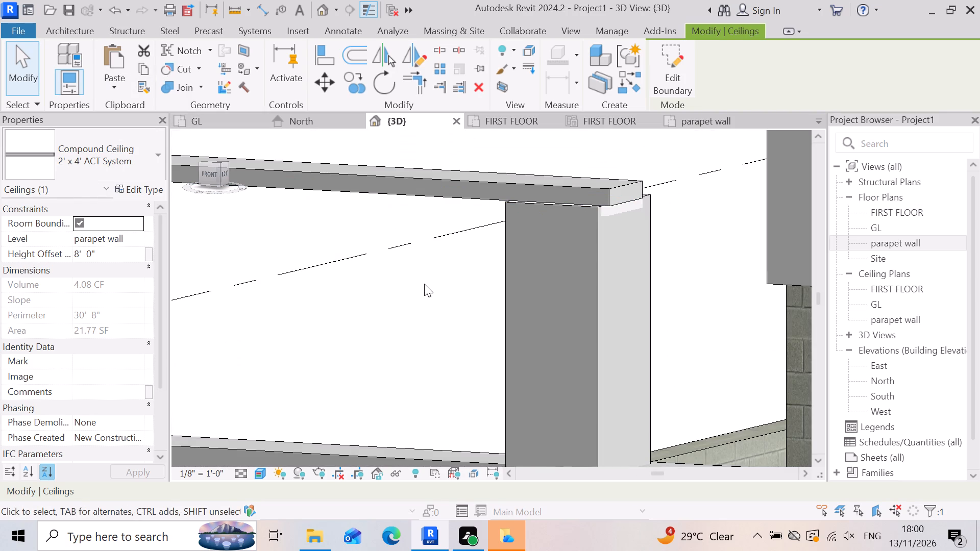
left_click(114, 86)
left_click(165, 142)
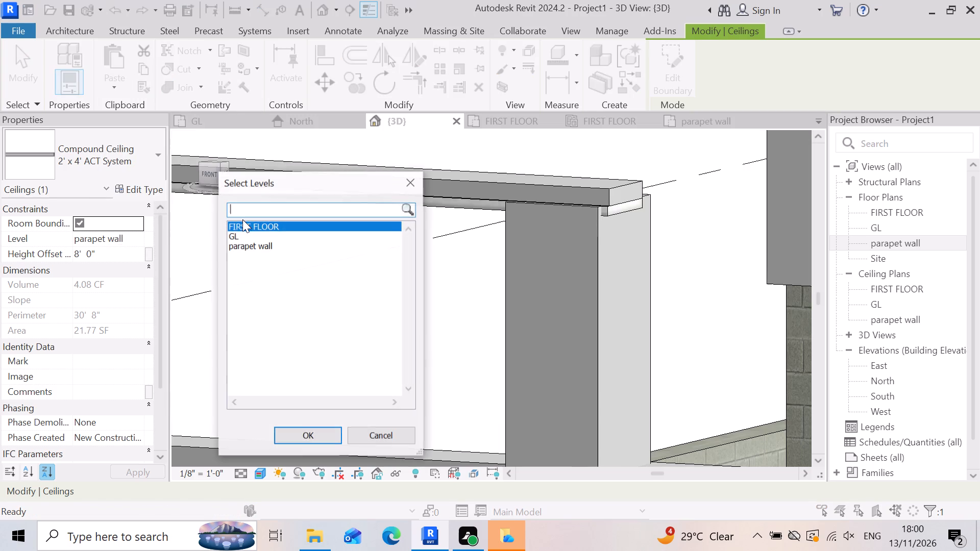
left_click(251, 237)
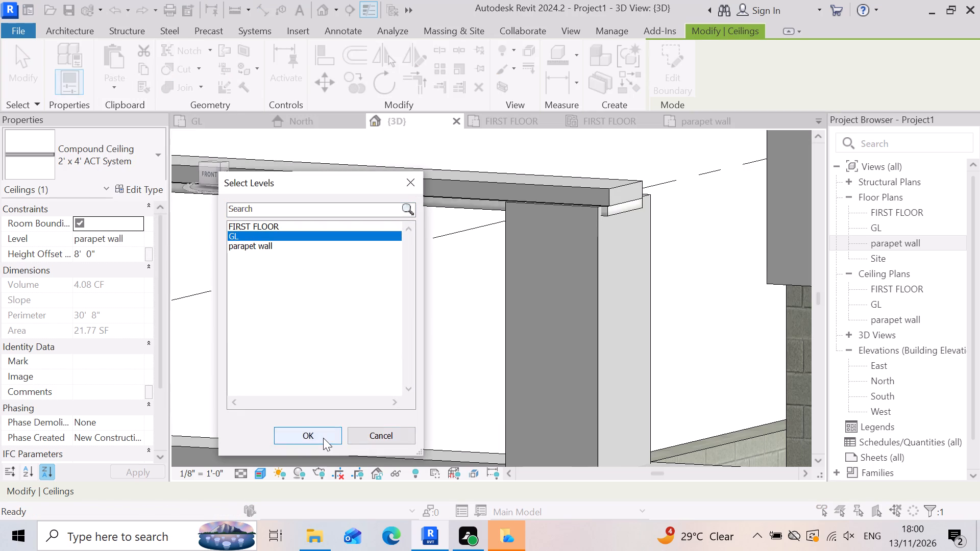
left_click(323, 438)
scroll(473, 330, "down", 6)
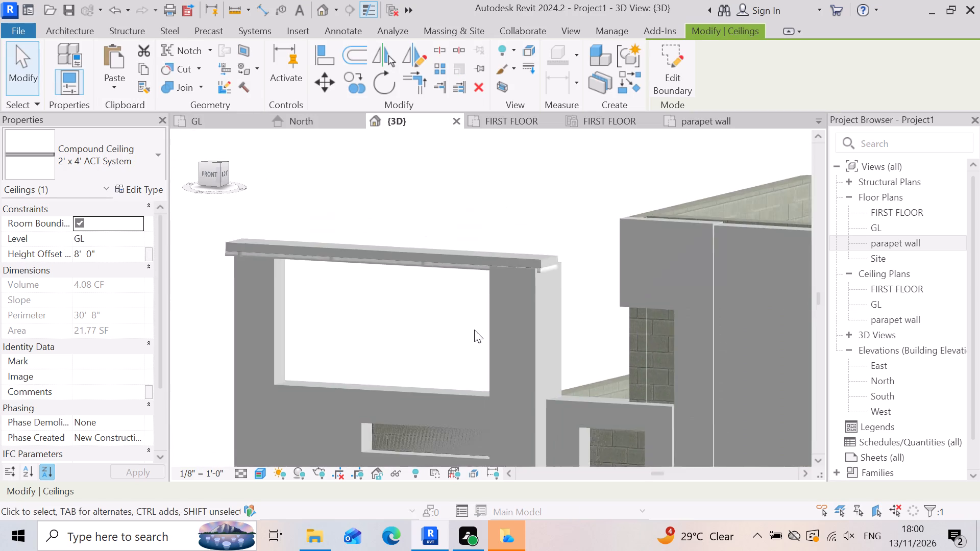
scroll(474, 330, "down", 10)
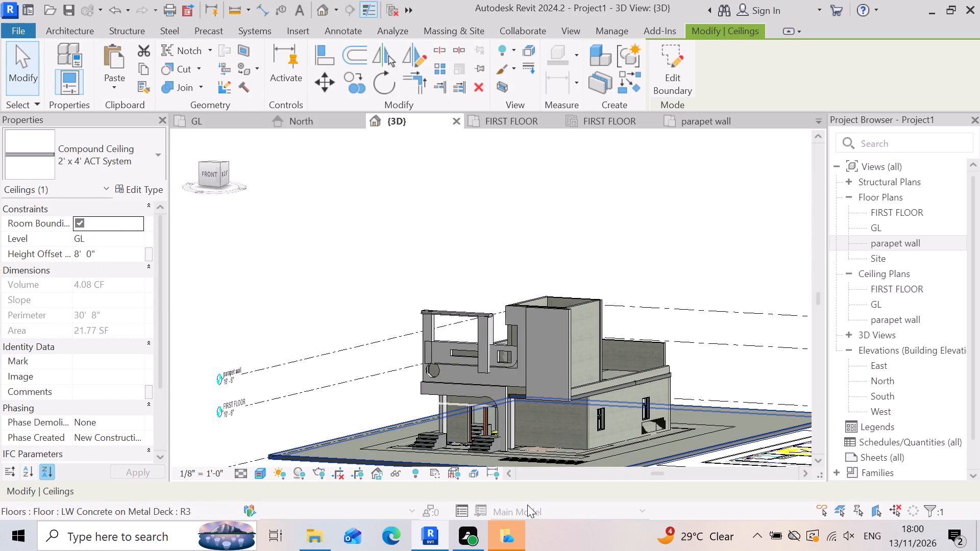
key("grave")
scroll(485, 428, "up", 7)
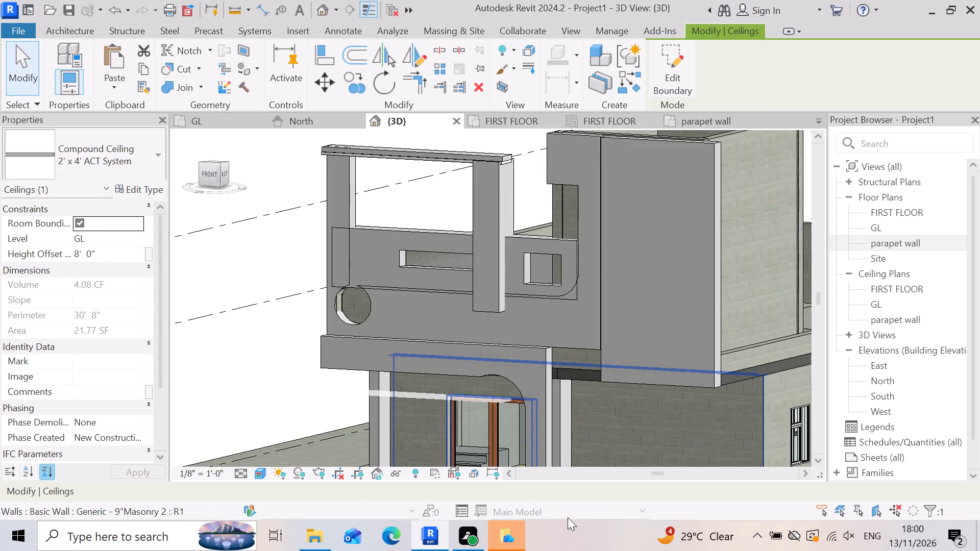
scroll(341, 420, "up", 6)
key("Escape")
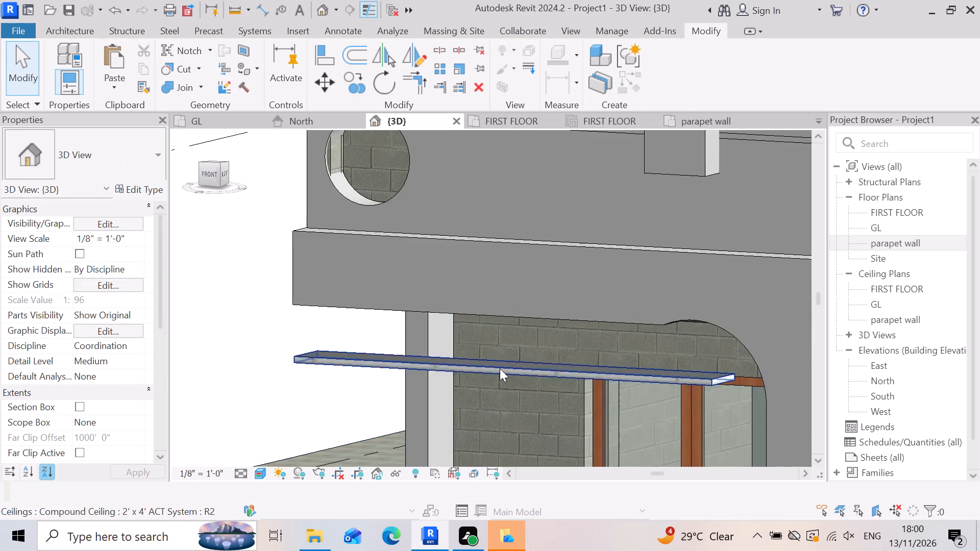
scroll(505, 365, "up", 2)
scroll(479, 365, "down", 3)
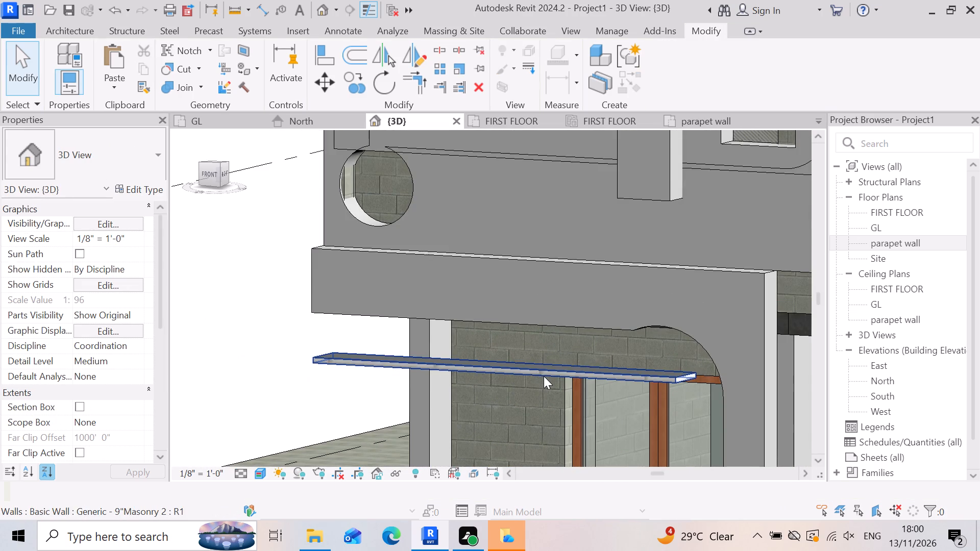
Nudge the pasted 2' x 4' ACT System ceiling back from the porch frame toward the house wall, and slightly sideways.
left_click(544, 376)
scroll(511, 367, "up", 2)
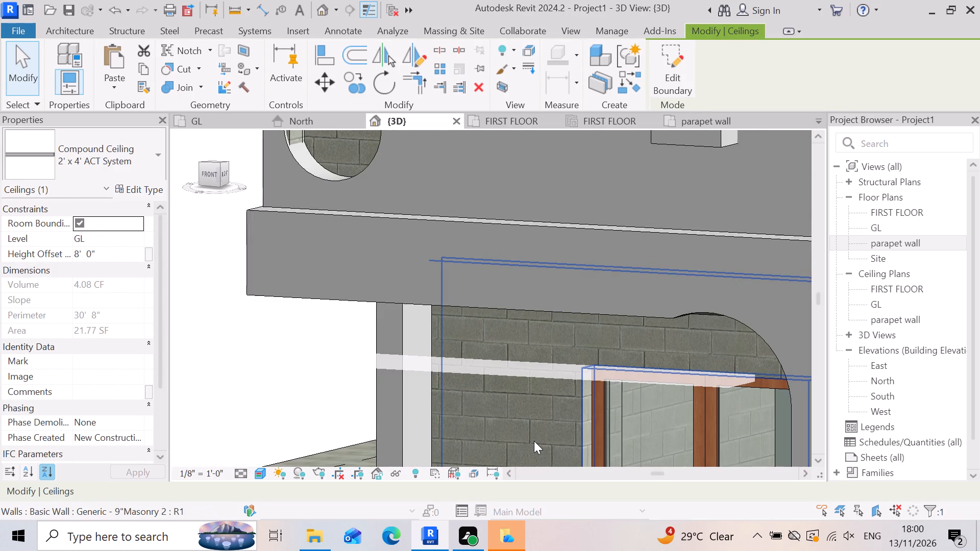
key("Up")
key("Up")
key("Up")
key("Up")
key("Up")
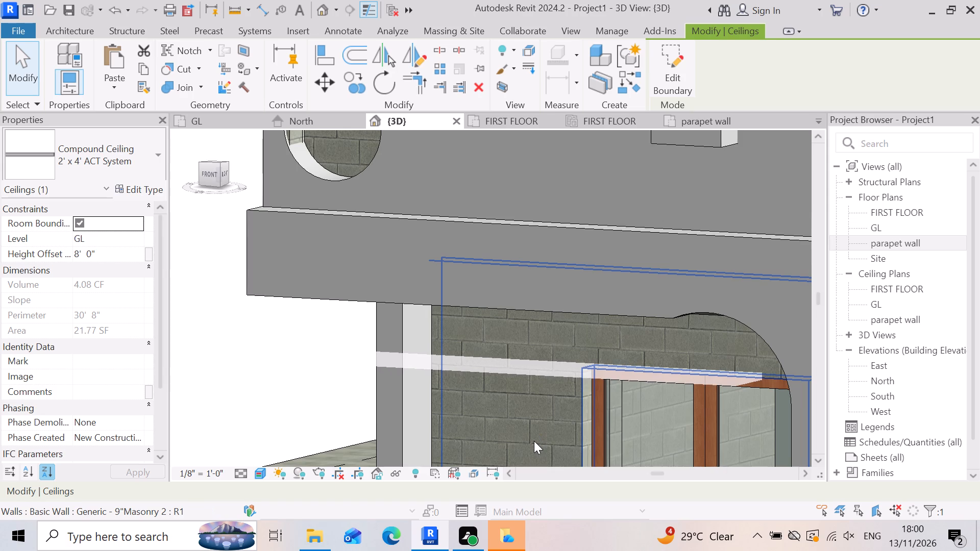
key("Up")
key("Up")
key("Up")
key("Up")
key("Up")
key("Up")
key("Up")
key("Up")
key("Up")
key("Up")
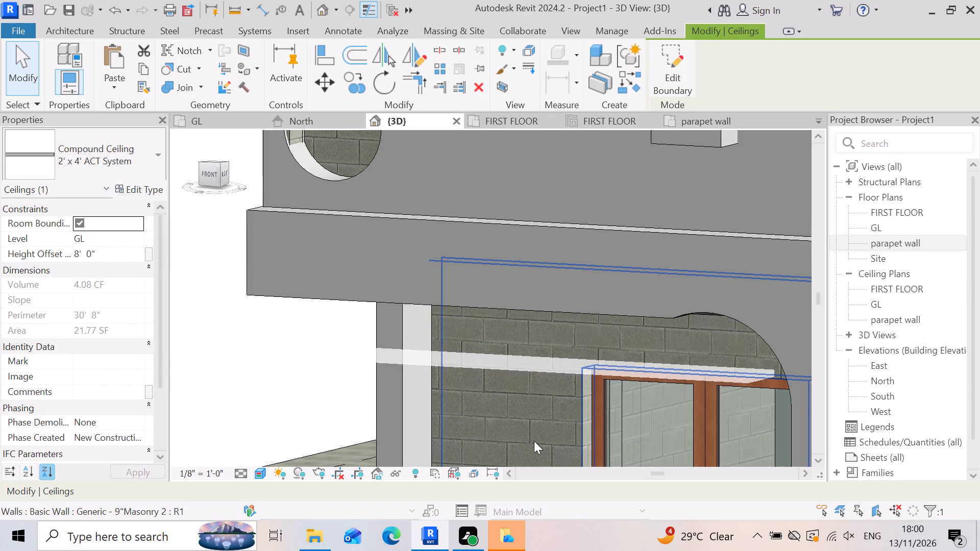
key("Up")
key("Up")
key("Up")
key("Up")
key("Up")
key("Up")
key("Up")
key("Up")
key("Up")
key("Up")
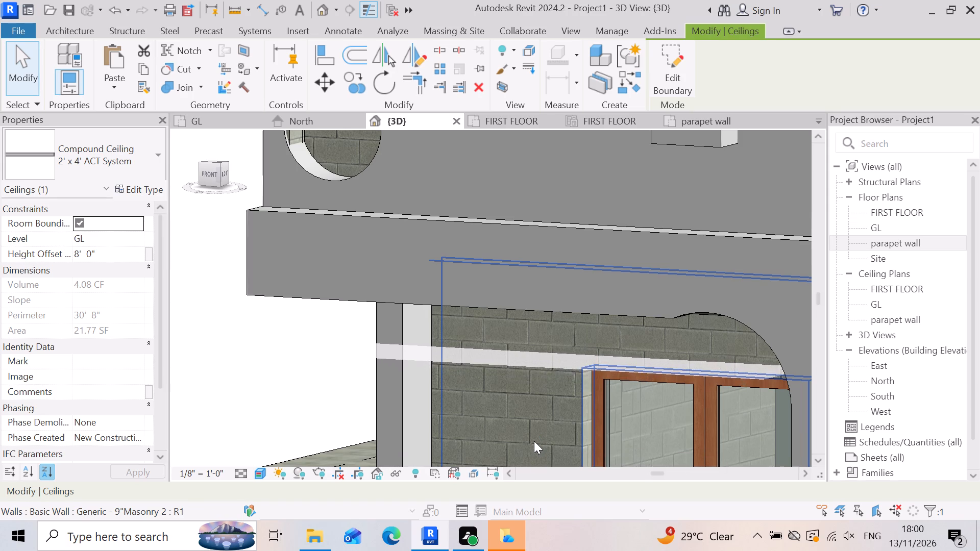
key("Up")
key("Up")
key("Up")
key("Up")
key("Up")
key("Up")
key("Up")
key("Up")
key("Up")
key("Up")
key("Up")
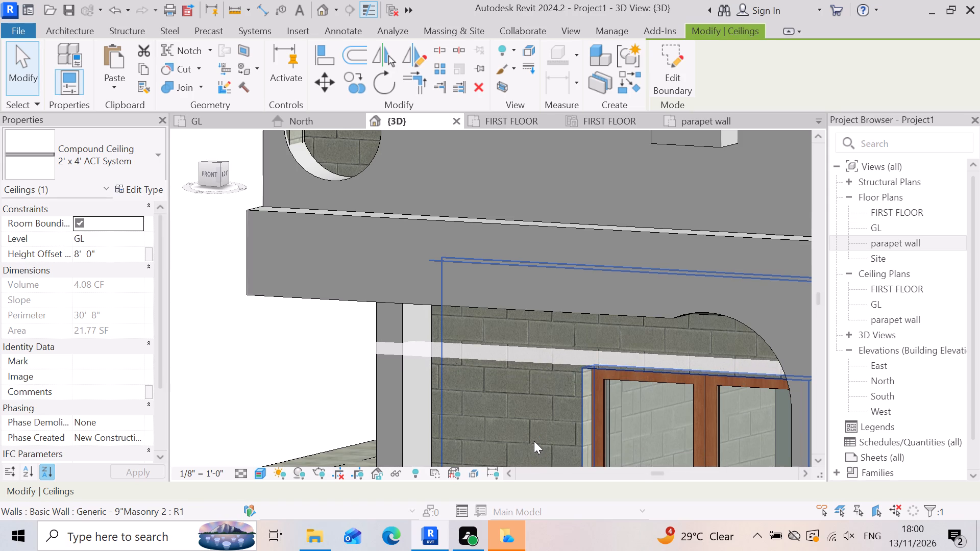
key("Up")
key("Up")
key("Up")
key("Up")
key("Up")
key("Up")
key("Up")
key("Up")
key("Up")
key("Up")
key("Up")
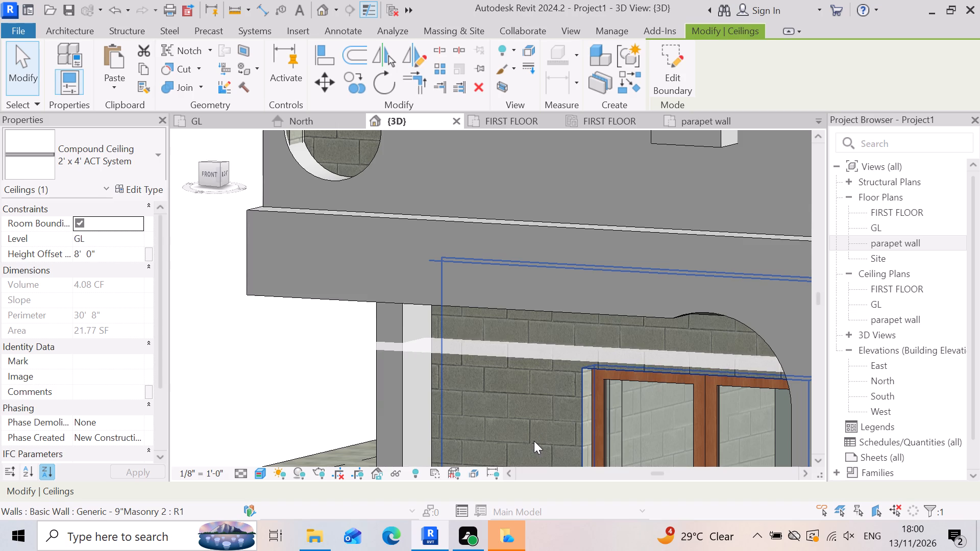
key("Up")
key("Up")
key("Up")
key("Up")
key("Up")
key("Up")
key("Up")
key("Up")
key("Up")
key("Up")
key("Up")
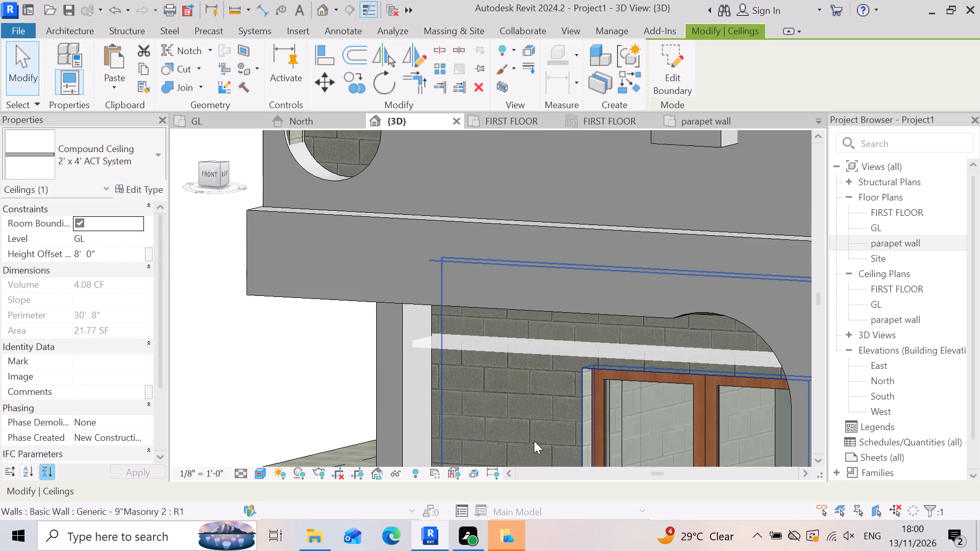
key("Up")
key("Left")
key("Left")
key("Left")
key("Left")
key("Left")
key("Left")
key("Left")
key("Left")
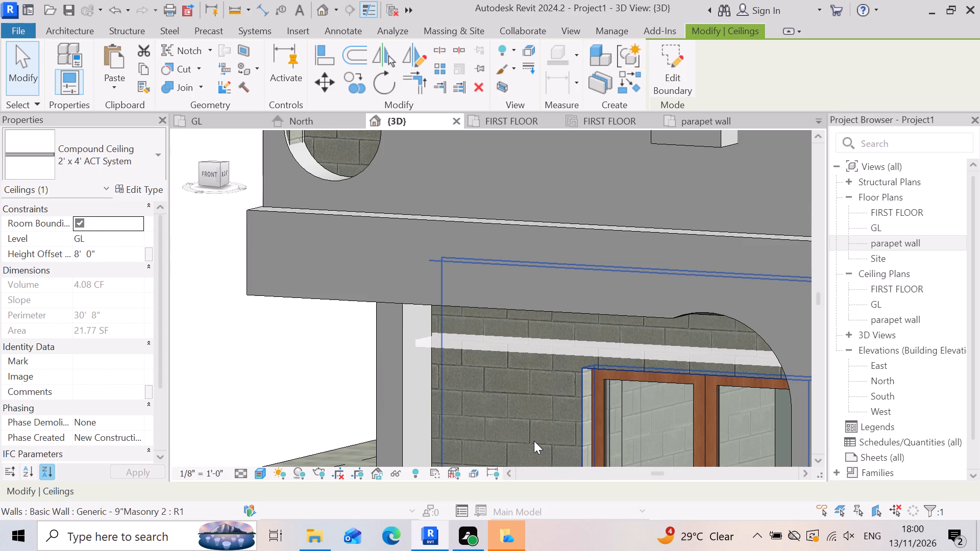
key("Left")
key("Left")
key("Escape")
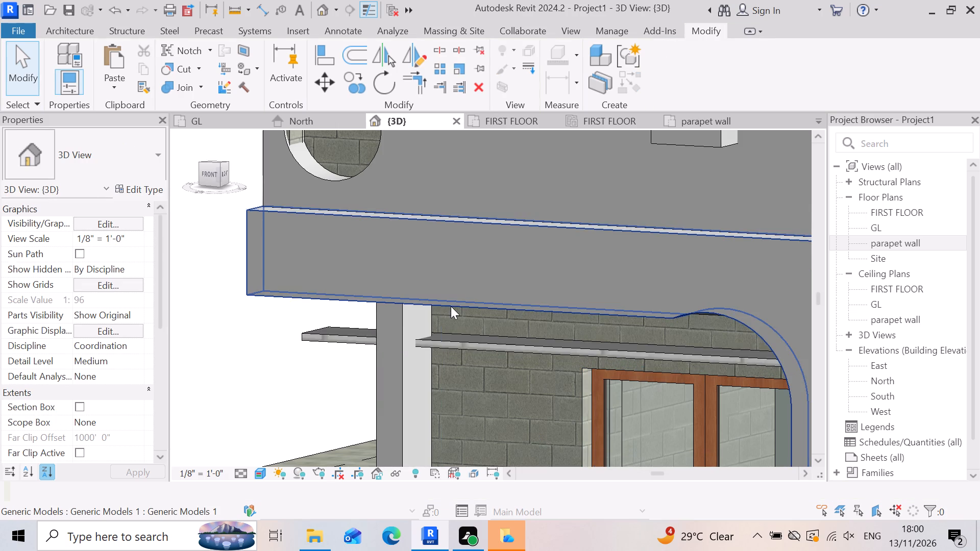
Examine the ground-floor ceiling's position relative to the porch columns, house wall and slab above, from the left side and below.
scroll(451, 306, "up", 1)
scroll(332, 285, "down", 3)
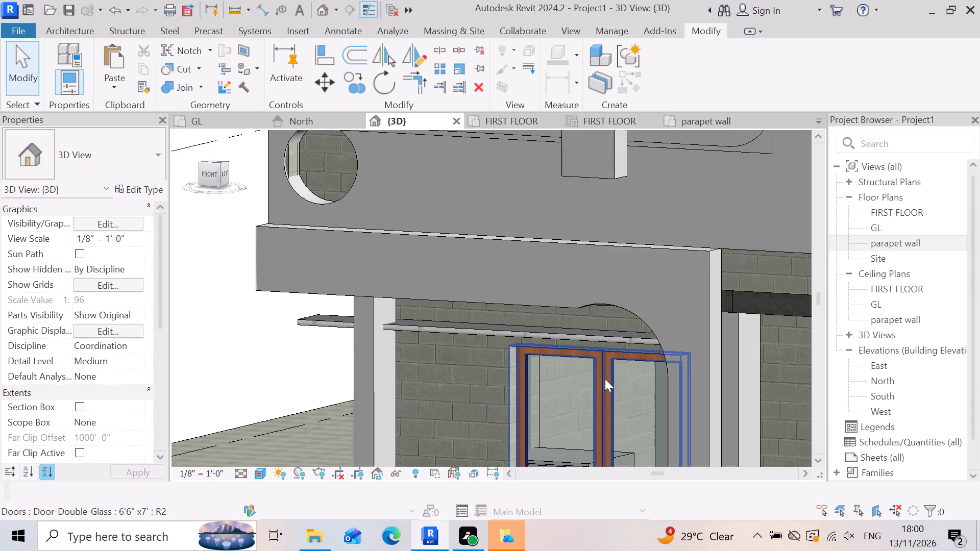
right_click_drag(375, 379, 445, 369, "shift")
middle_click_drag(375, 379, 445, 369, "shift")
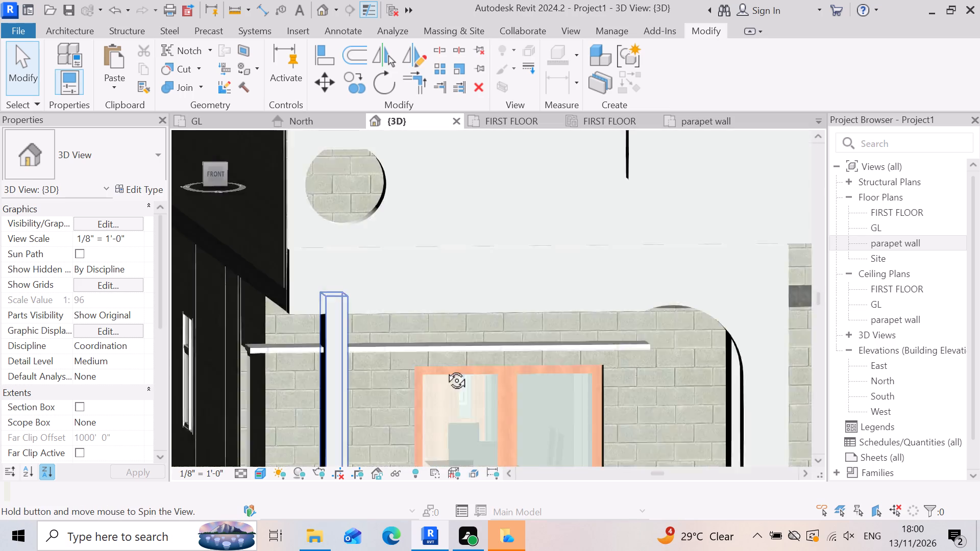
middle_click_drag(445, 369, 572, 398, "shift")
right_click_drag(445, 369, 602, 365, "shift")
middle_click_drag(574, 397, 602, 365, "shift")
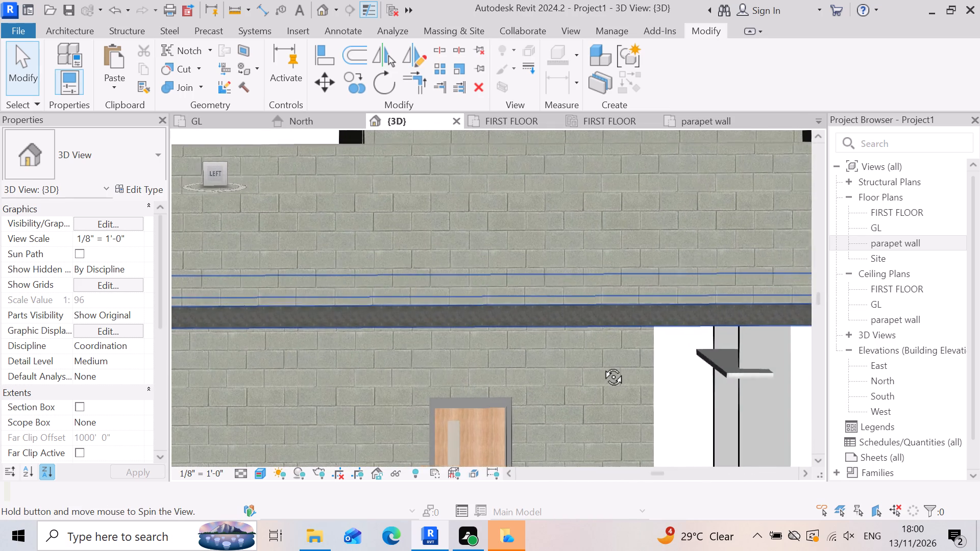
middle_click_drag(602, 365, 602, 365, "shift")
right_click_drag(602, 365, 532, 366, "shift")
right_click_drag(546, 361, 543, 359, "shift")
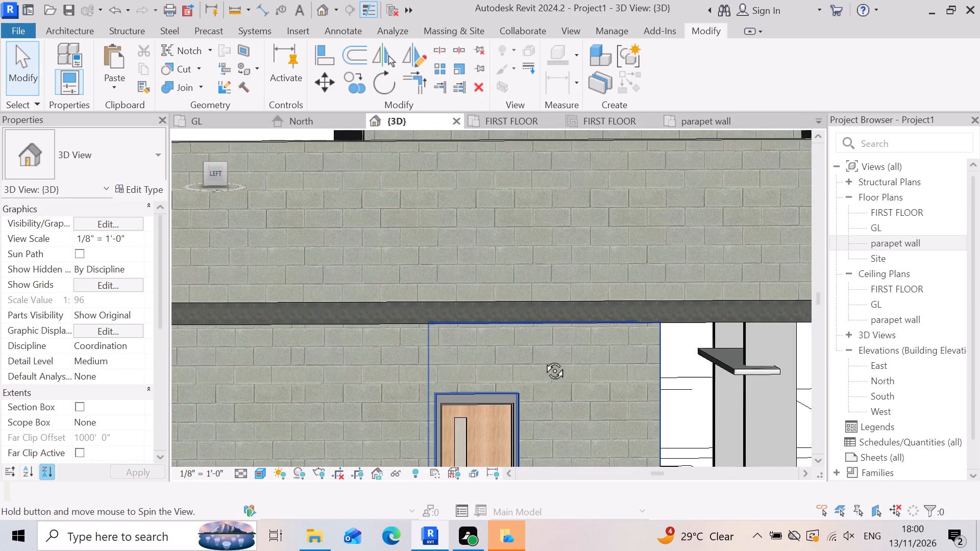
right_click_drag(543, 359, 496, 328, "shift")
middle_click_drag(535, 352, 496, 328, "shift")
scroll(607, 383, "up", 2)
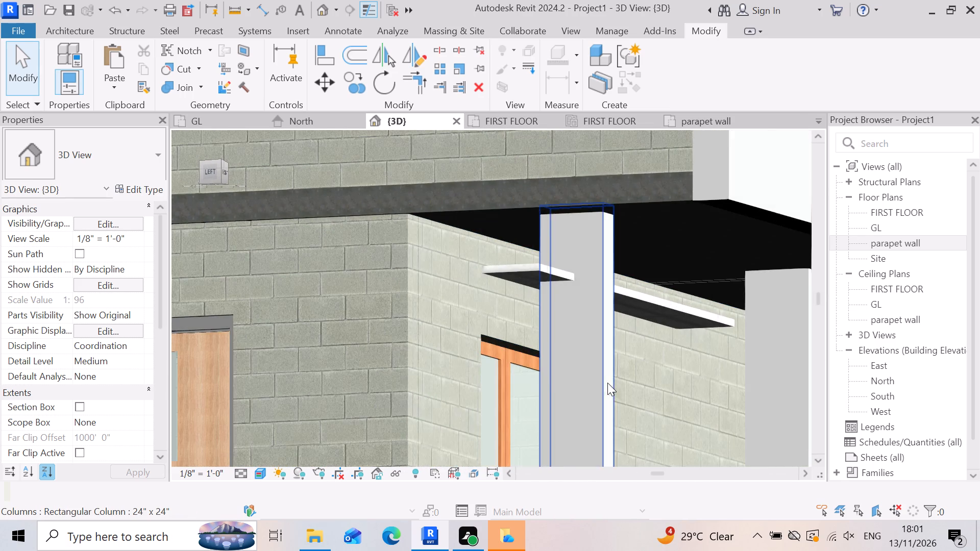
scroll(494, 362, "down", 2)
scroll(531, 297, "down", 3)
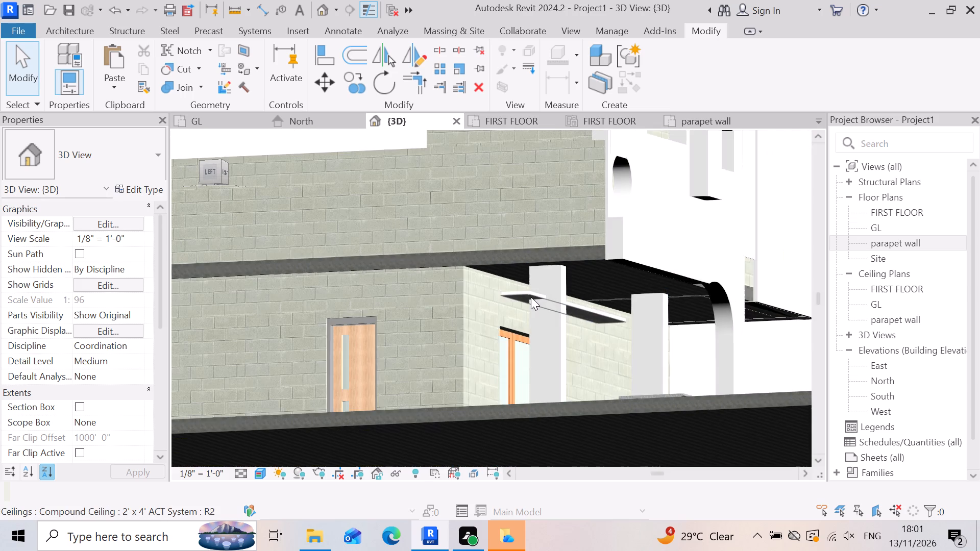
left_click(596, 319)
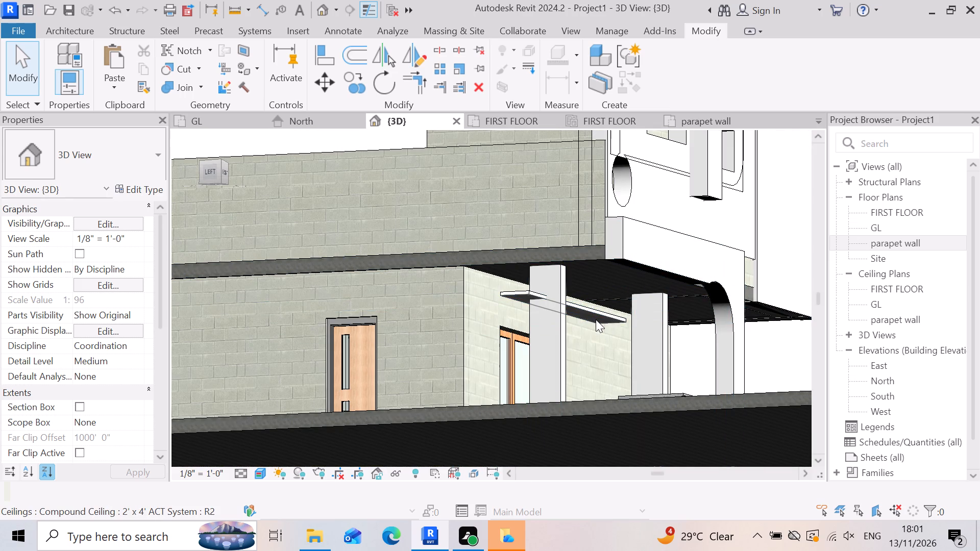
scroll(597, 333, "up", 3)
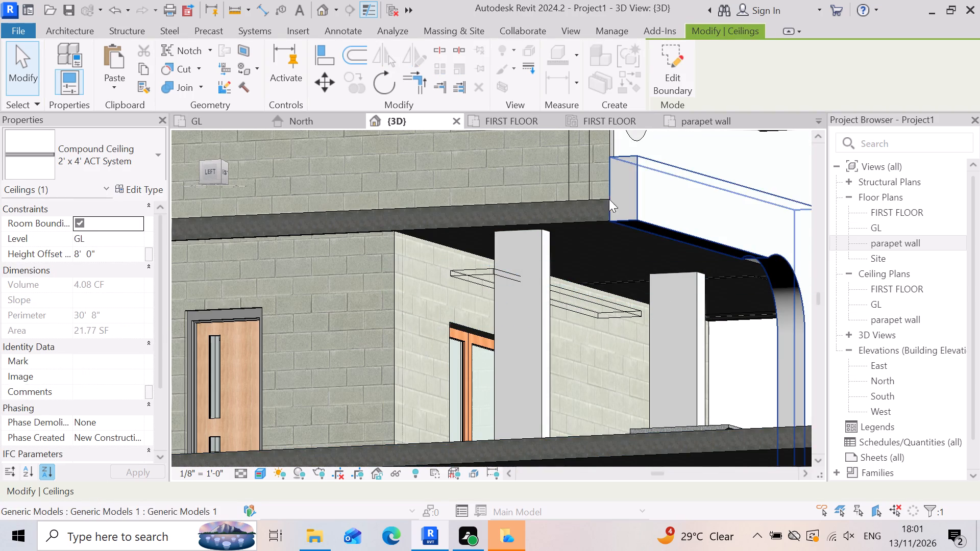
key("Escape")
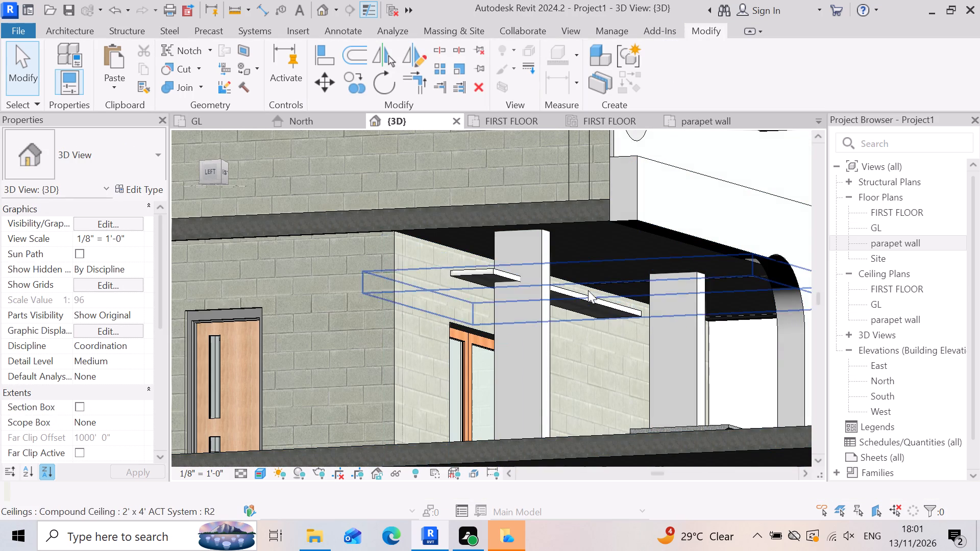
Nudge the ground-floor 2' x 4' ACT System ceiling lengthwise along the house wall, slightly toward the far porch column.
left_click(587, 297)
key("Up")
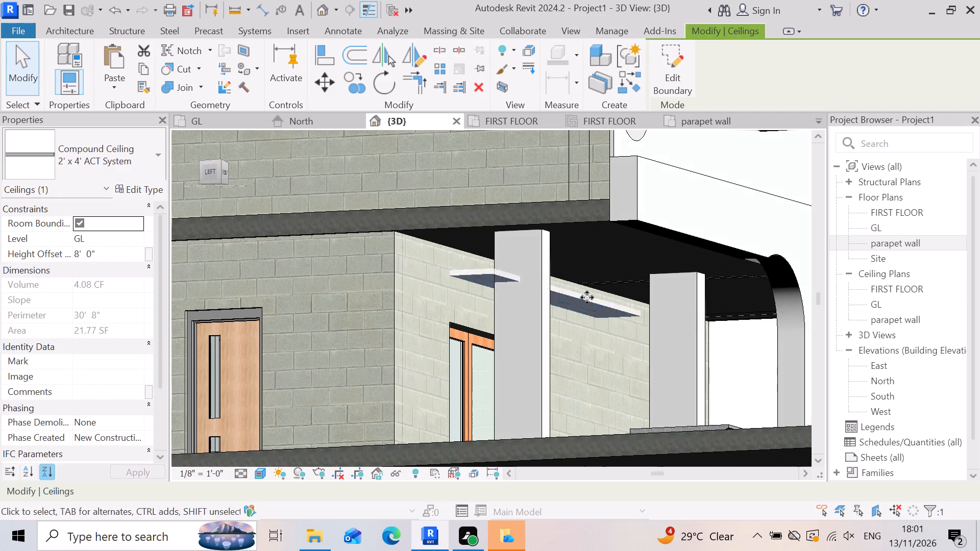
key("Up")
key("Up")
key("Up")
key("Up")
key("Up")
key("Up")
key("Up")
key("Down")
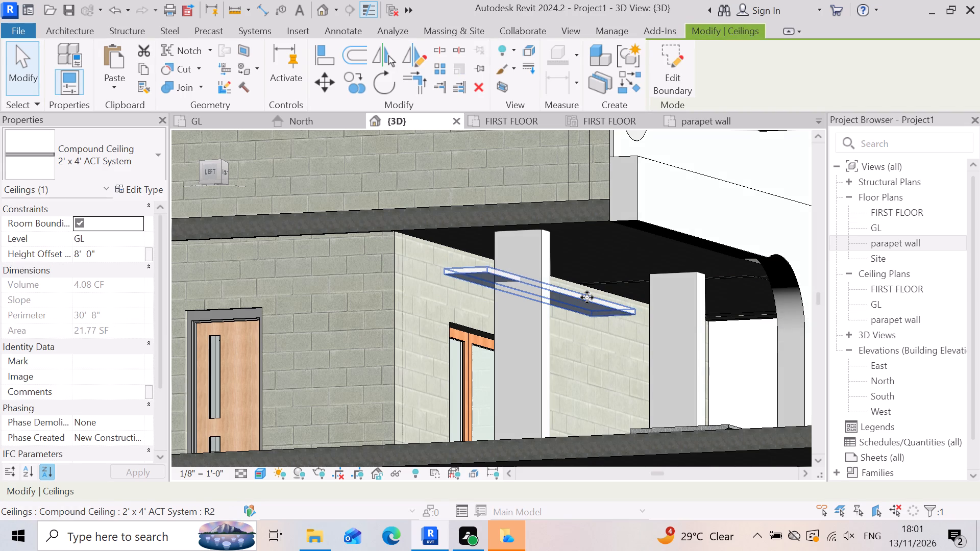
key("Down")
key("Down")
key("Down")
key("Down")
key("Down")
key("Down")
key("Down")
key("Down")
key("Down")
key("Down")
key("Down")
key("Down")
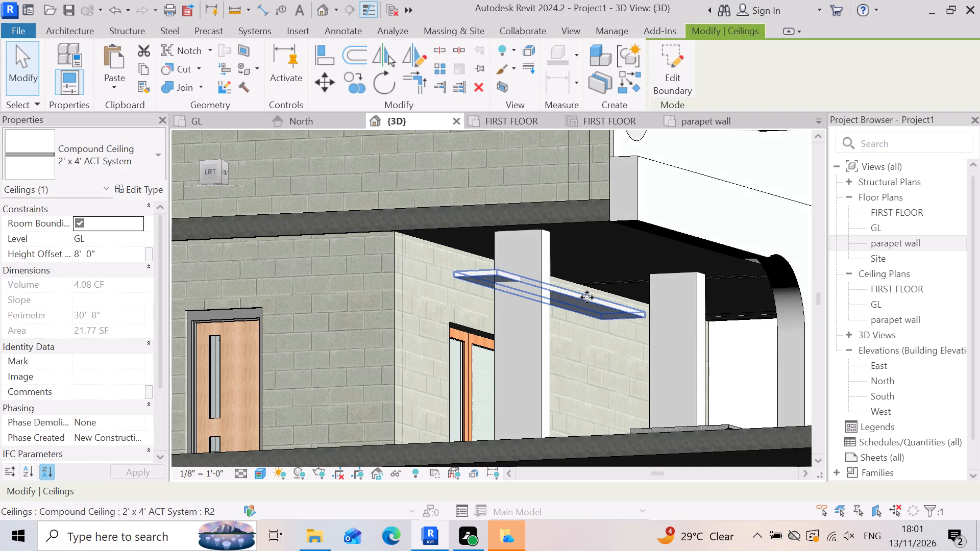
key("Down")
key("Down")
key("Down")
key("Down")
key("Down")
key("Down")
key("Down")
key("Down")
key("Down")
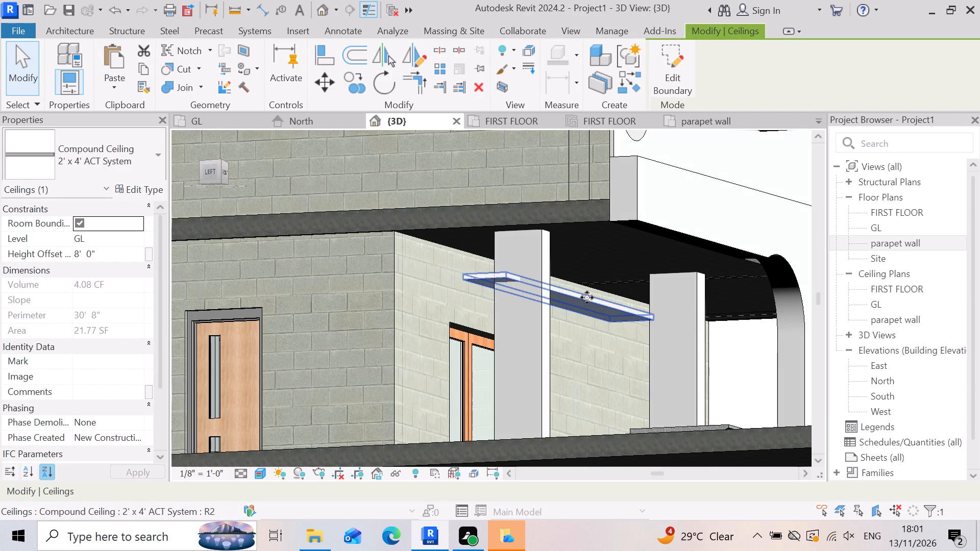
key("Down")
key("Down")
key("Down")
key("Down")
key("Down")
key("Down")
key("Down")
key("Down")
key("Down")
key("Down")
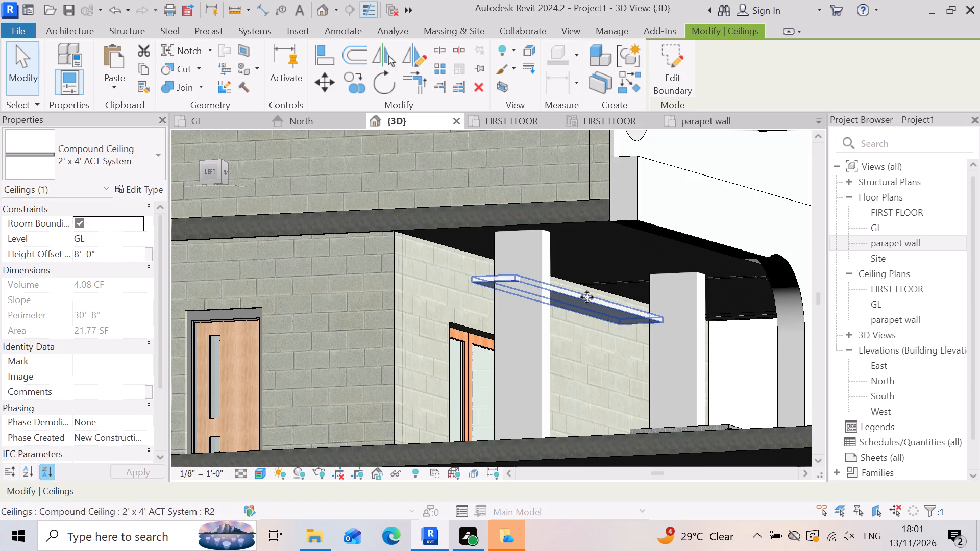
key("Down")
key("Down")
key("Down")
key("Down")
key("Down")
key("Down")
key("Down")
key("Down")
key("Down")
key("Down")
key("Down")
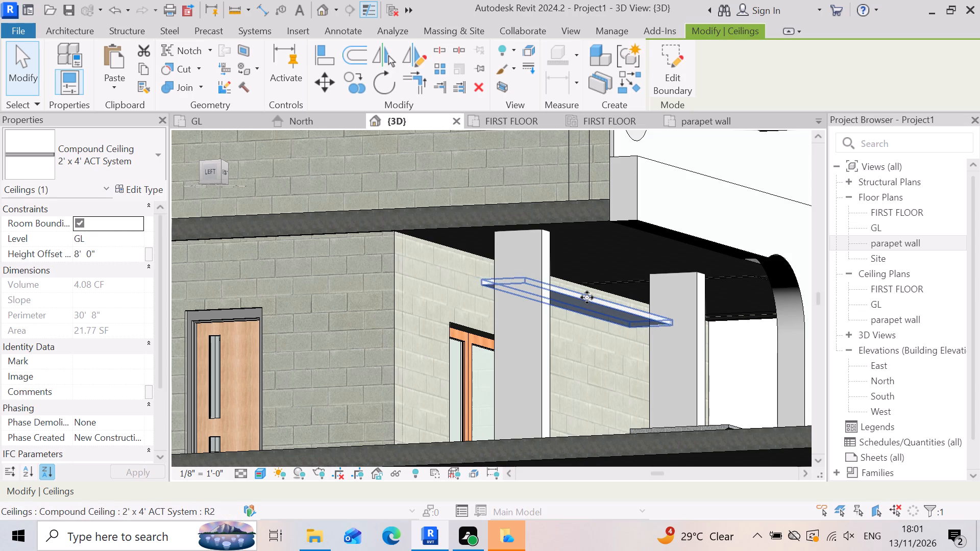
key("Down")
key("Down")
key("Up")
key("Up")
key("Up")
key("Up")
key("Up")
key("Up")
key("Up")
key("Up")
key("Up")
key("Up")
key("Up")
key("Up")
key("Up")
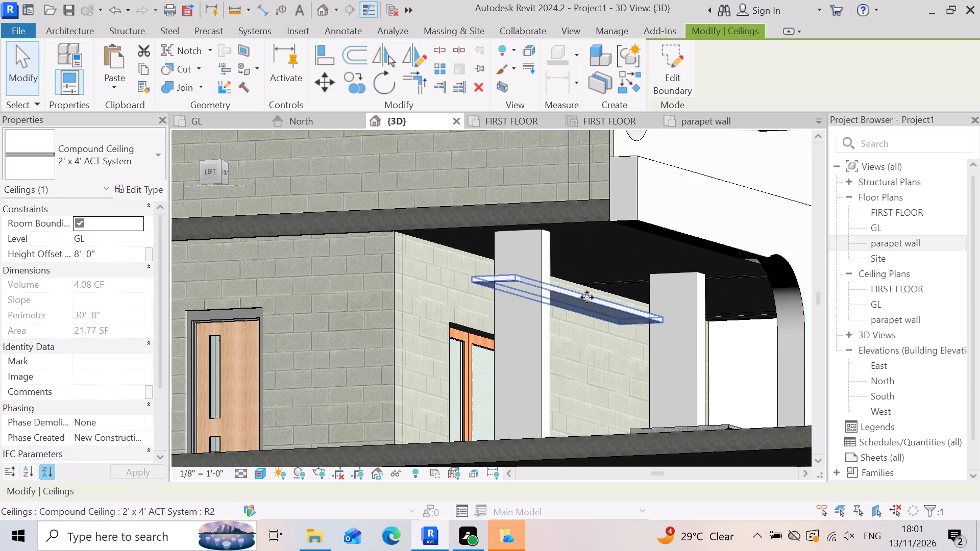
key("Up")
key("Up")
key("Up")
key("Up")
key("Up")
key("Up")
key("Up")
key("Up")
key("Up")
key("Up")
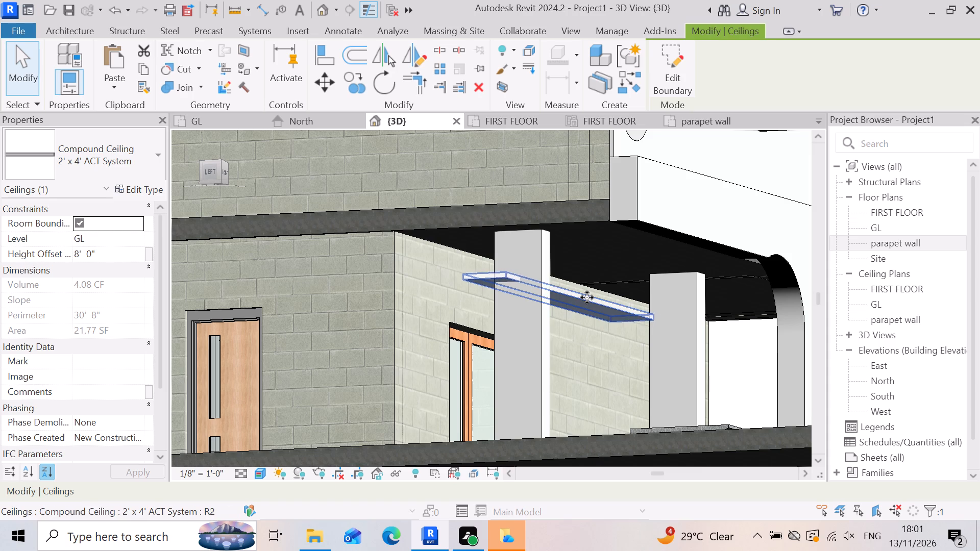
key("Up")
key("Escape")
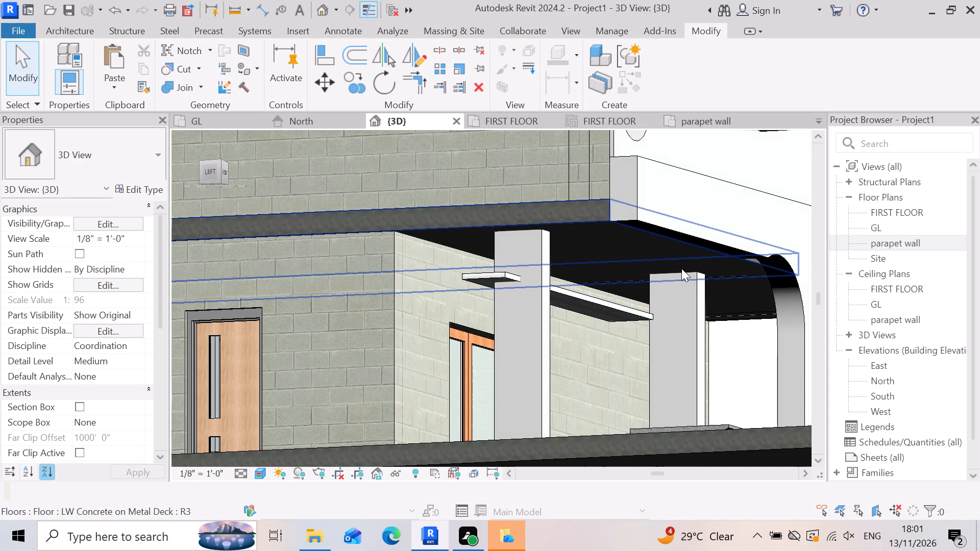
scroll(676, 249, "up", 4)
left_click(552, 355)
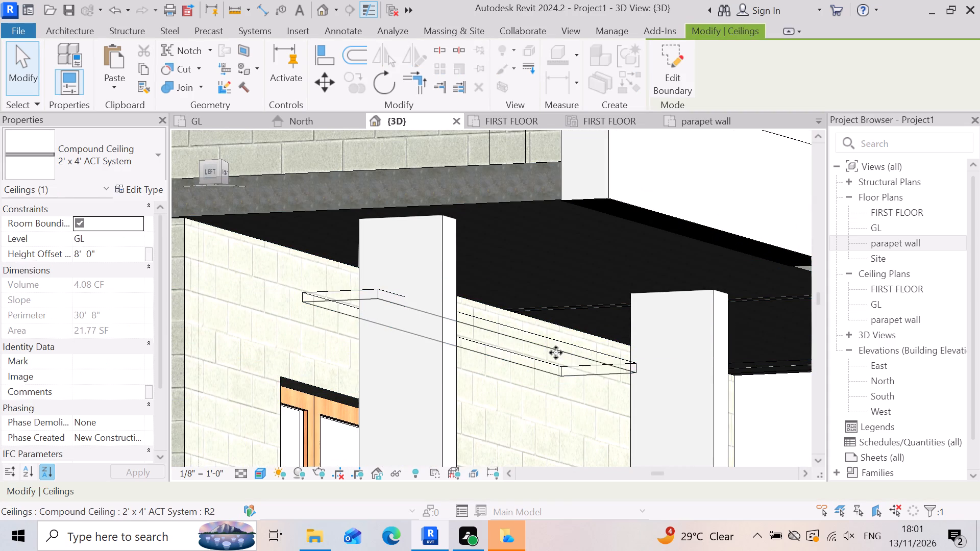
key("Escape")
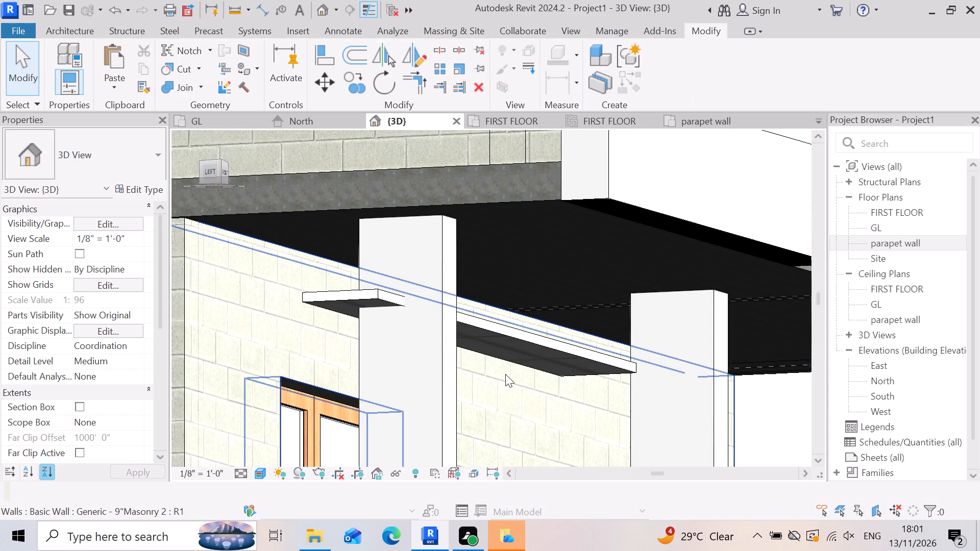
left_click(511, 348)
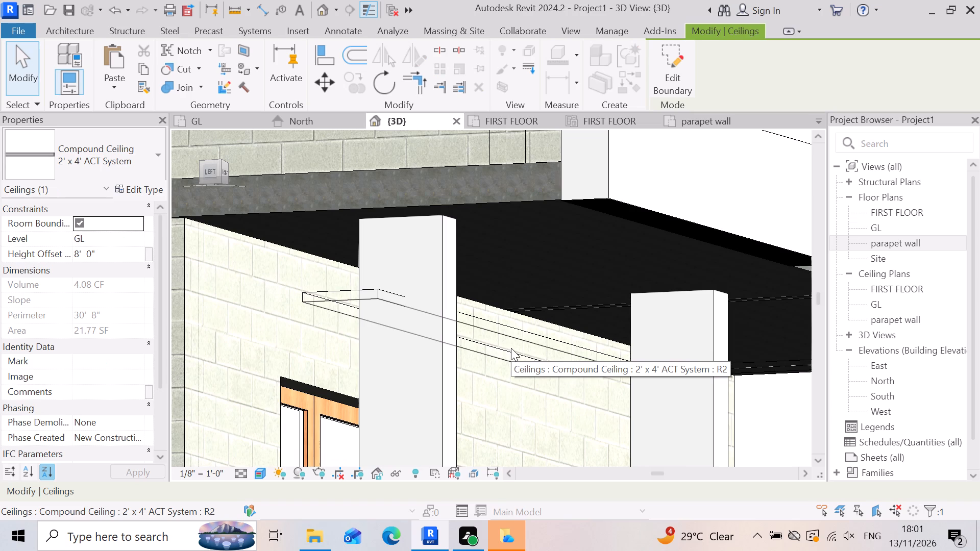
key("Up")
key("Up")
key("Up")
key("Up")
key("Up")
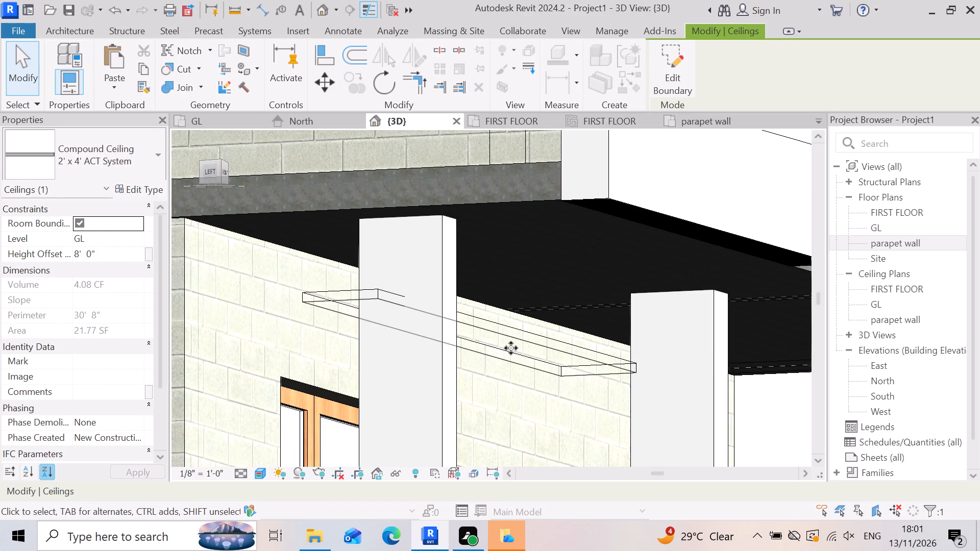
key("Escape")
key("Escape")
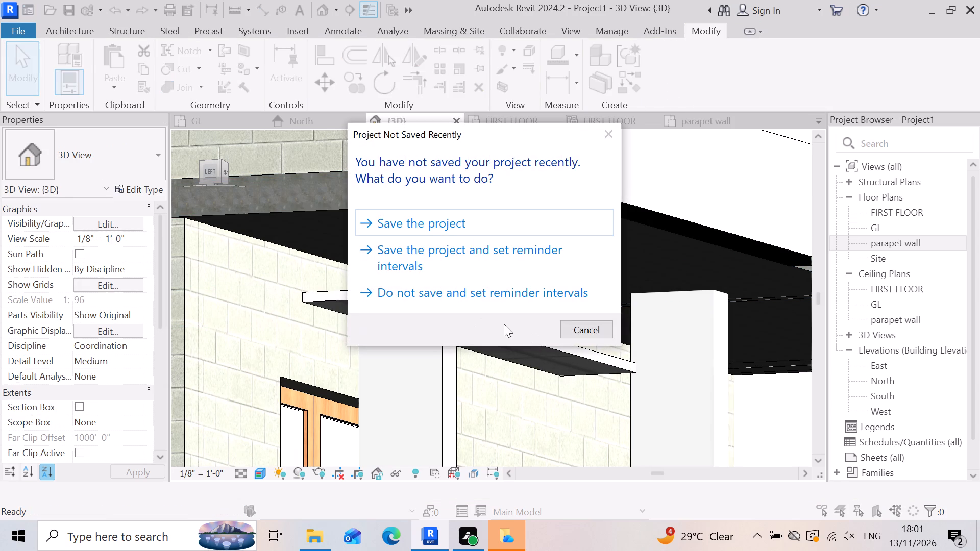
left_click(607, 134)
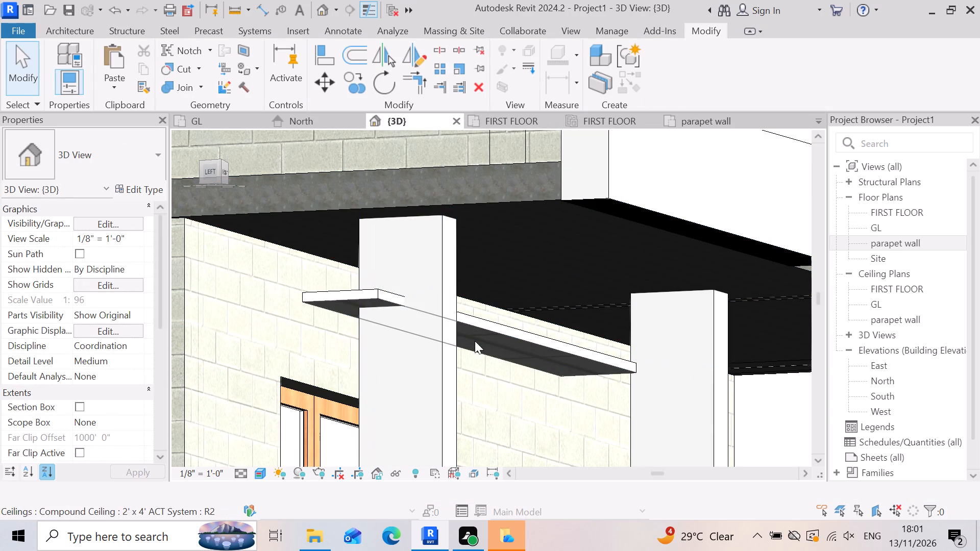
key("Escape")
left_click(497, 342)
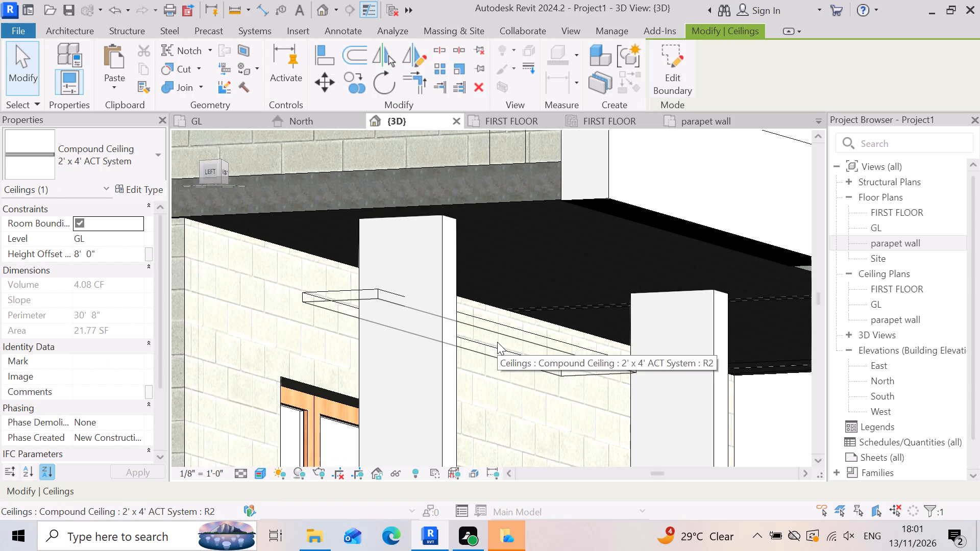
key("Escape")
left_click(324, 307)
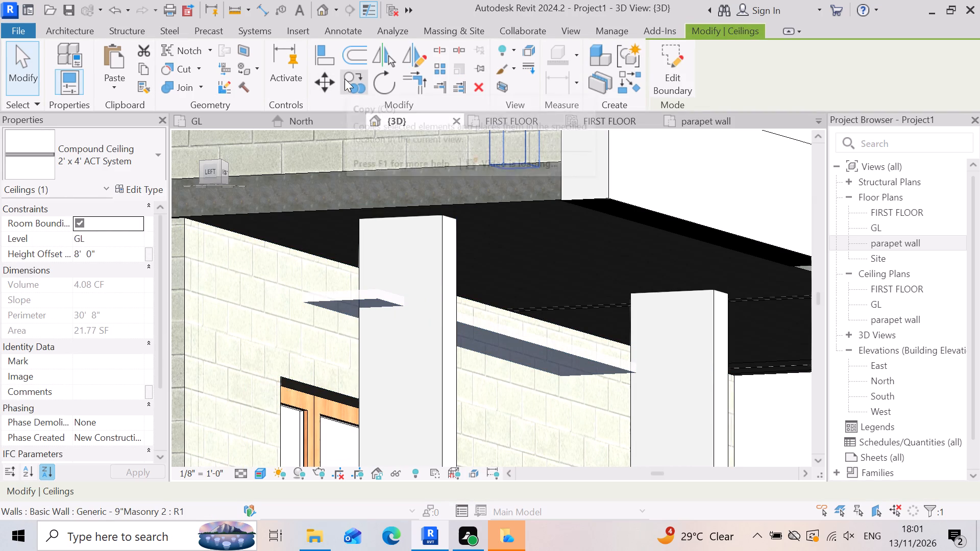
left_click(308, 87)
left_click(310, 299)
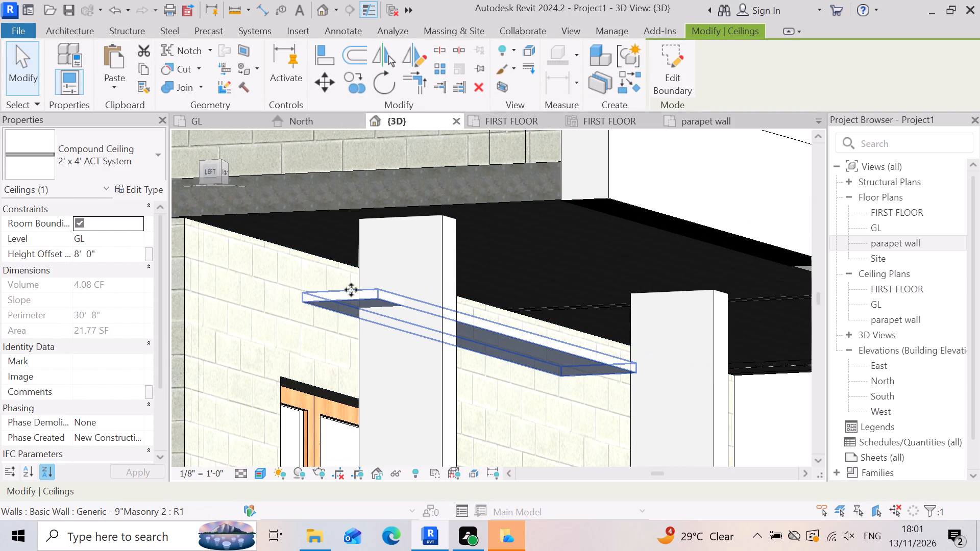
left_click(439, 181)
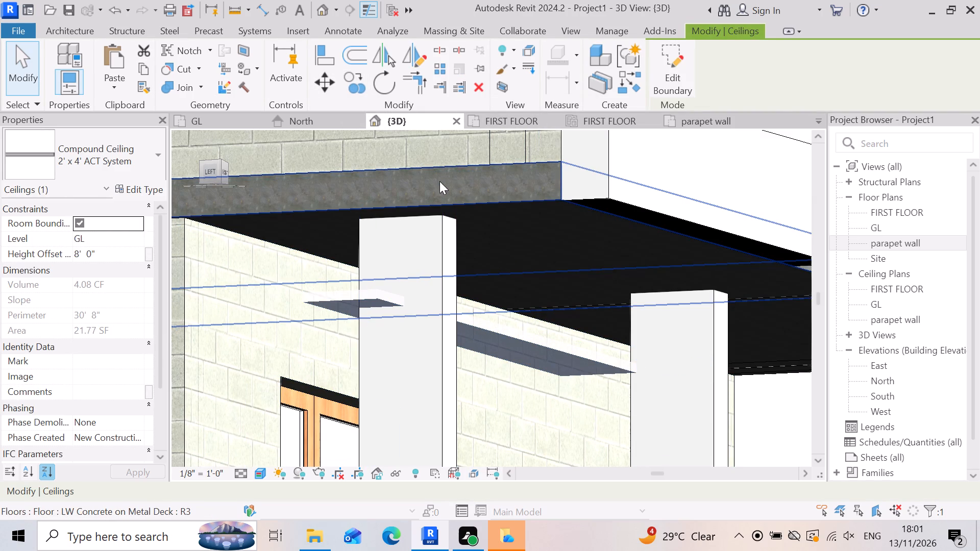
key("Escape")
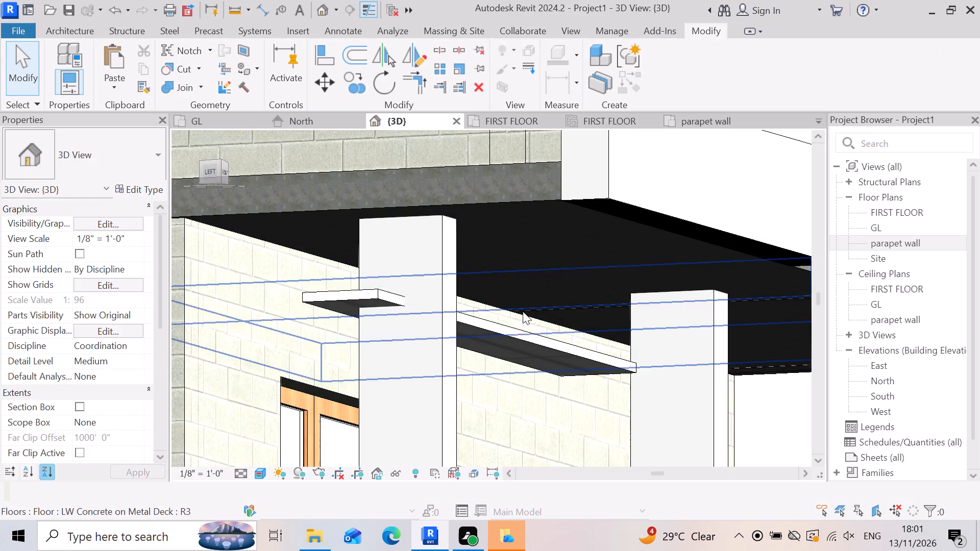
Copy the ground-floor 2' x 4' ACT System ceiling about 5' outward from the house wall, under the slab beside the curved porch frame.
scroll(555, 356, "up", 3)
left_click(631, 368)
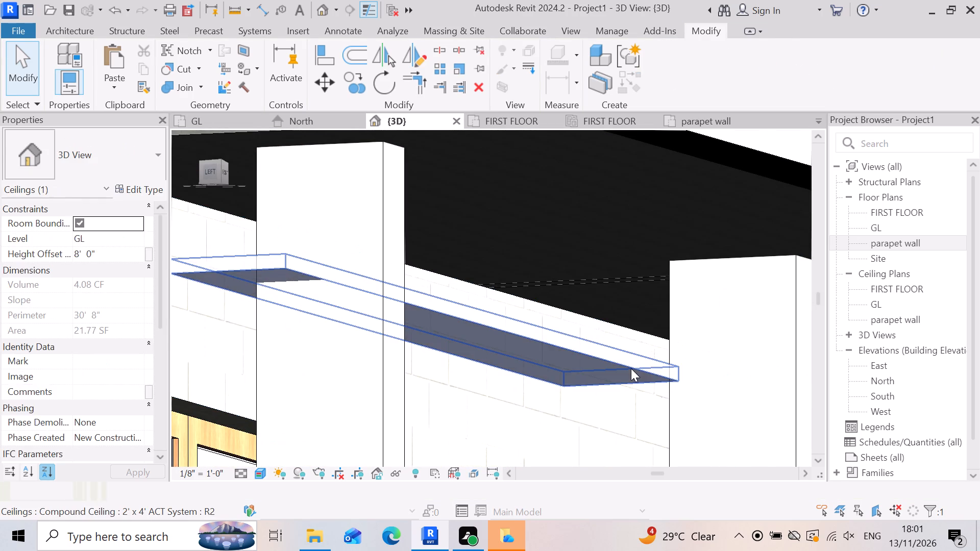
left_click(351, 84)
scroll(467, 350, "down", 2)
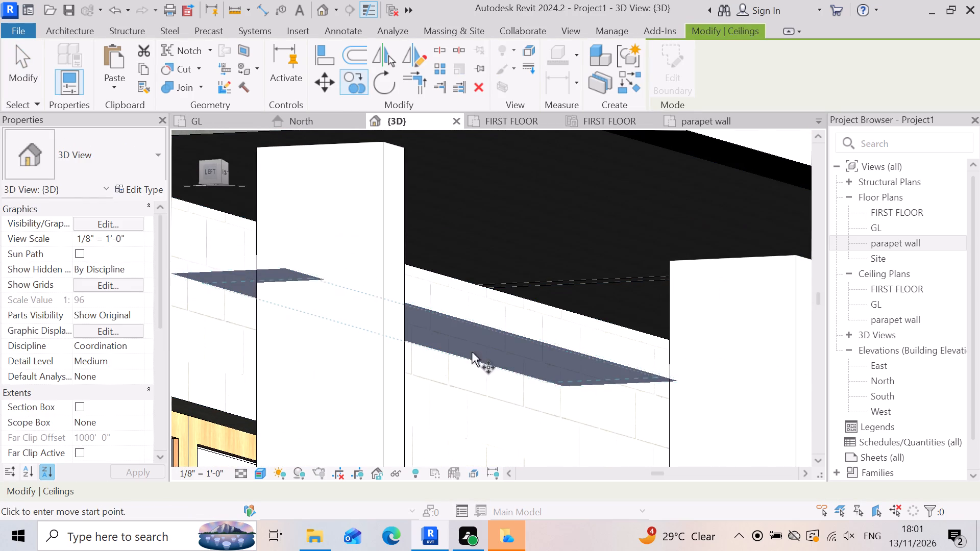
scroll(472, 352, "down", 2)
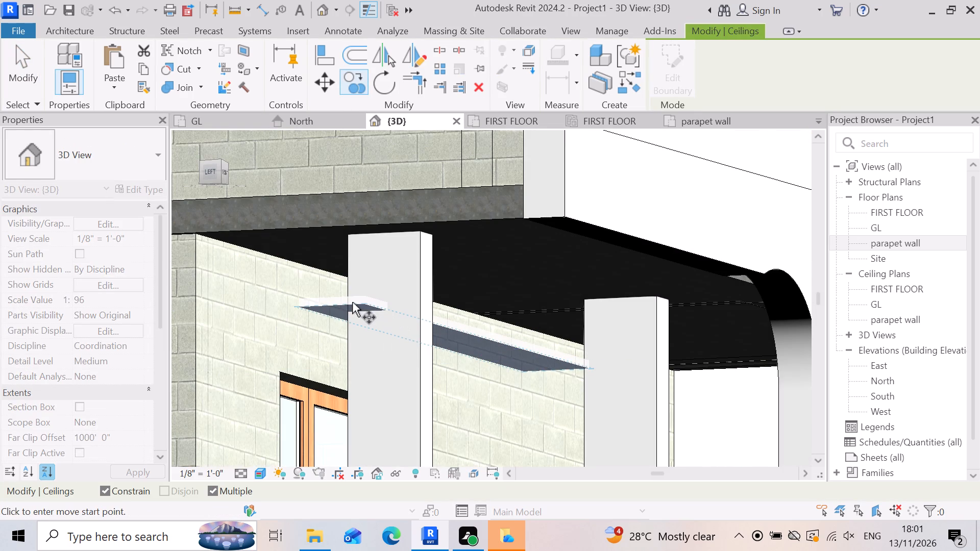
left_click(364, 304)
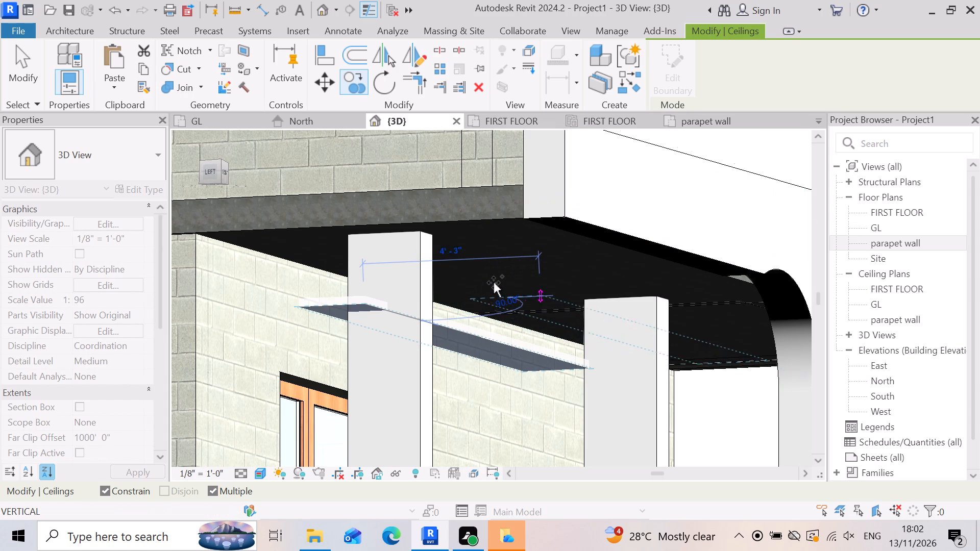
scroll(494, 283, "down", 4)
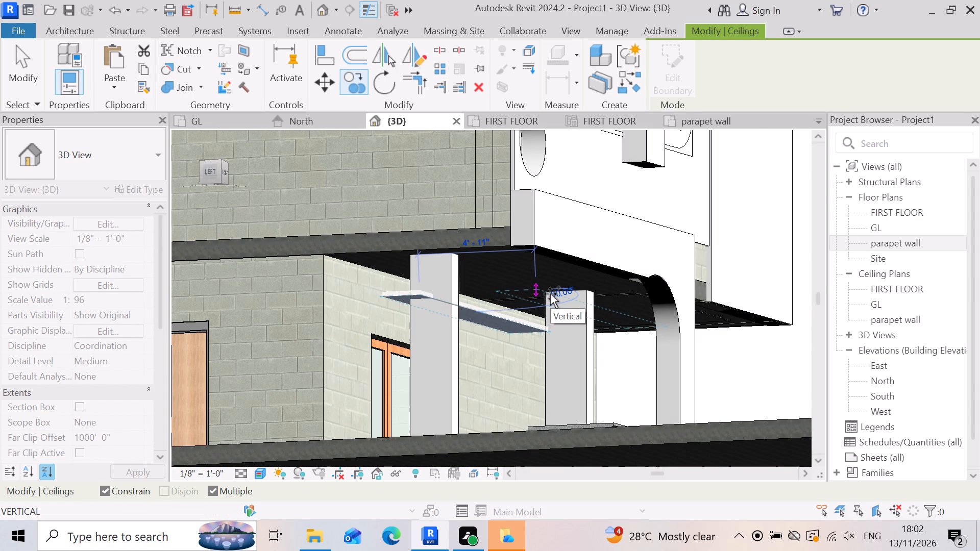
left_click(555, 293)
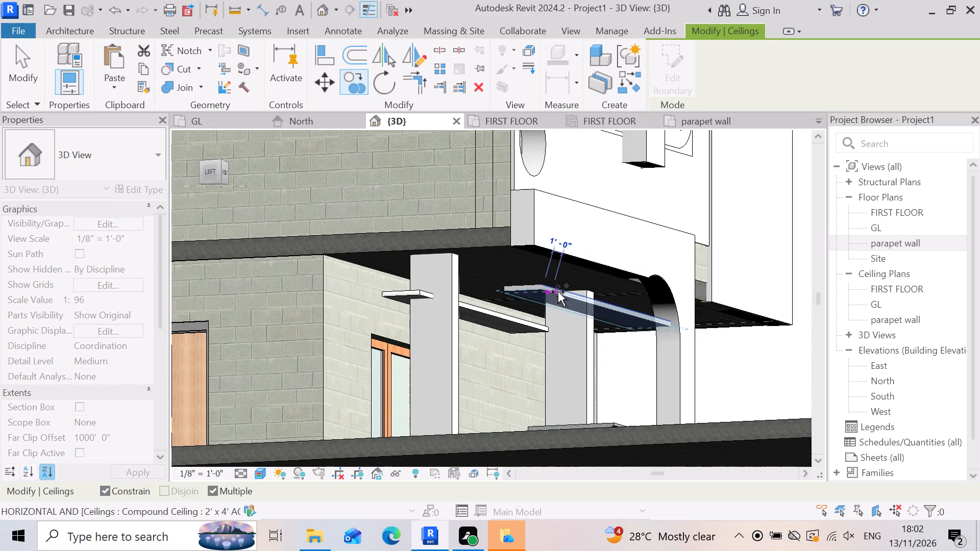
key("Escape")
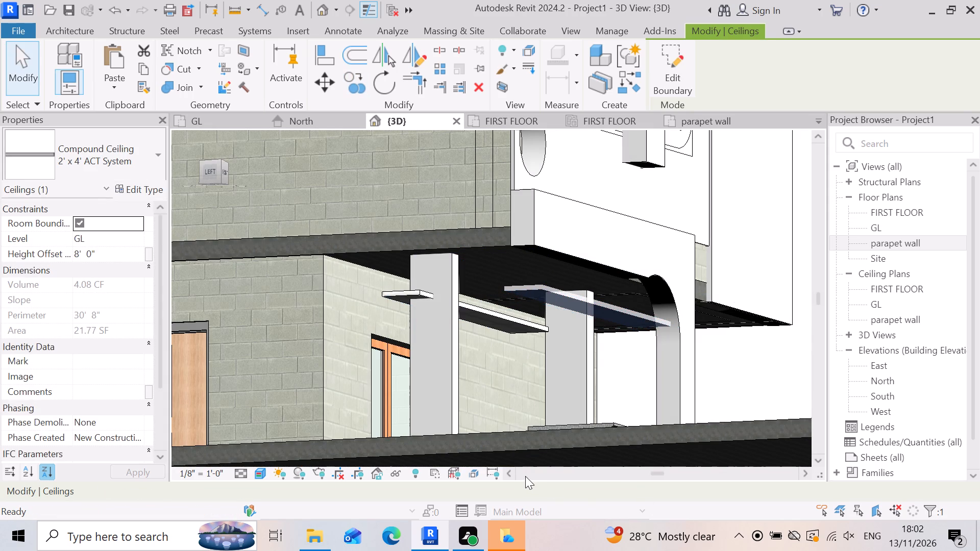
scroll(525, 475, "up", 2)
scroll(660, 319, "up", 2)
key("Escape")
Nudge the copied ceiling lengthwise, away from the curved porch frame, until its far end meets the frame's inner edge.
scroll(661, 328, "up", 1)
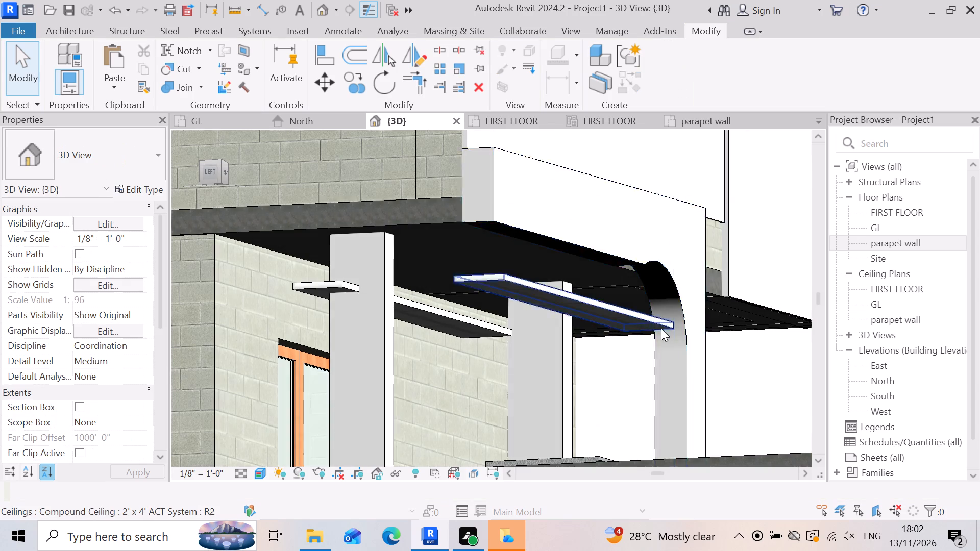
scroll(661, 328, "up", 3)
left_click(575, 309)
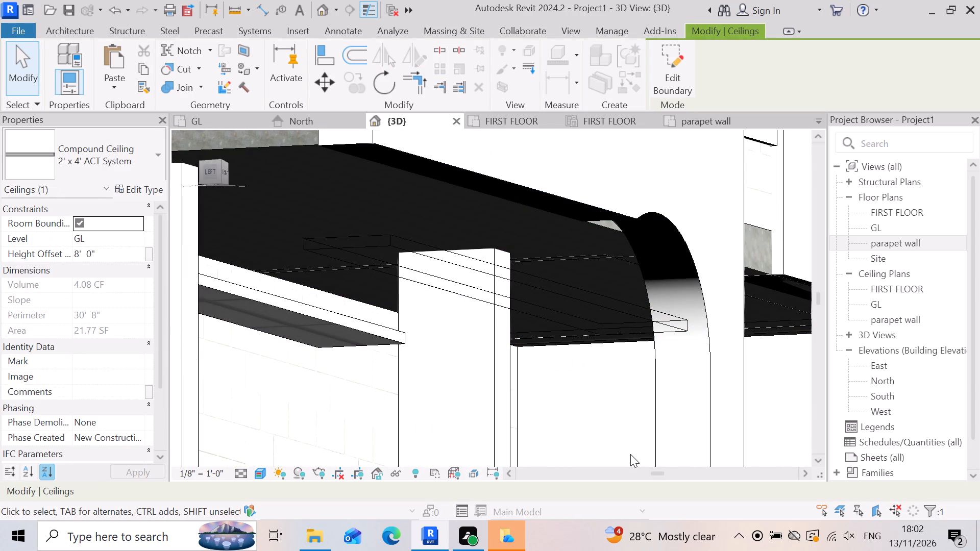
key("Escape")
left_click(688, 331)
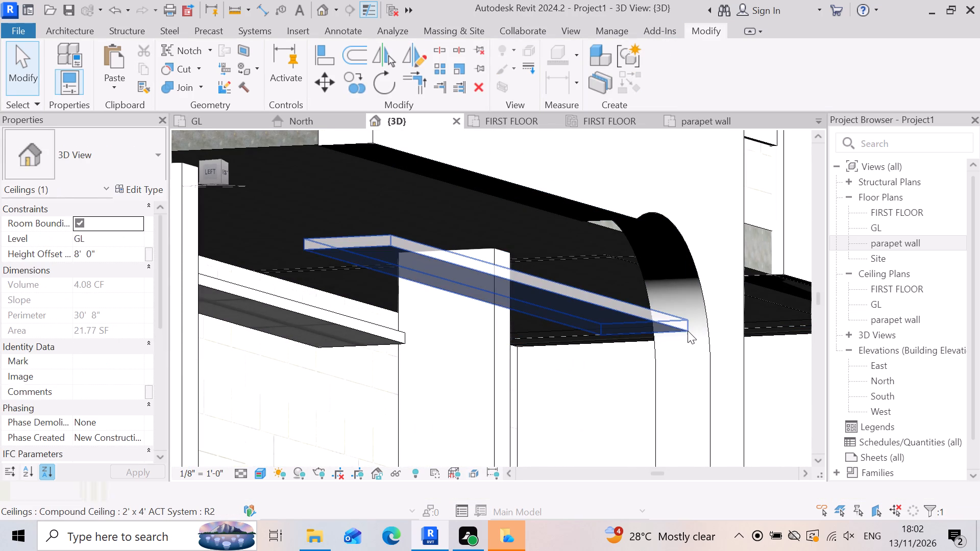
key("Up")
key("Up")
key("Up")
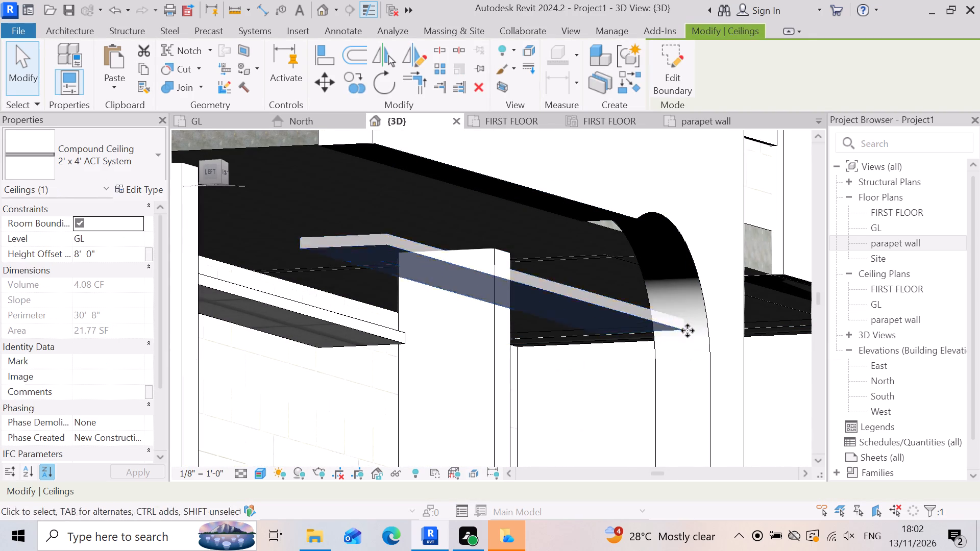
key("Up")
key("Up")
key("Up")
key("Up")
key("Up")
key("Up")
key("Up")
key("Up")
key("Up")
key("Up")
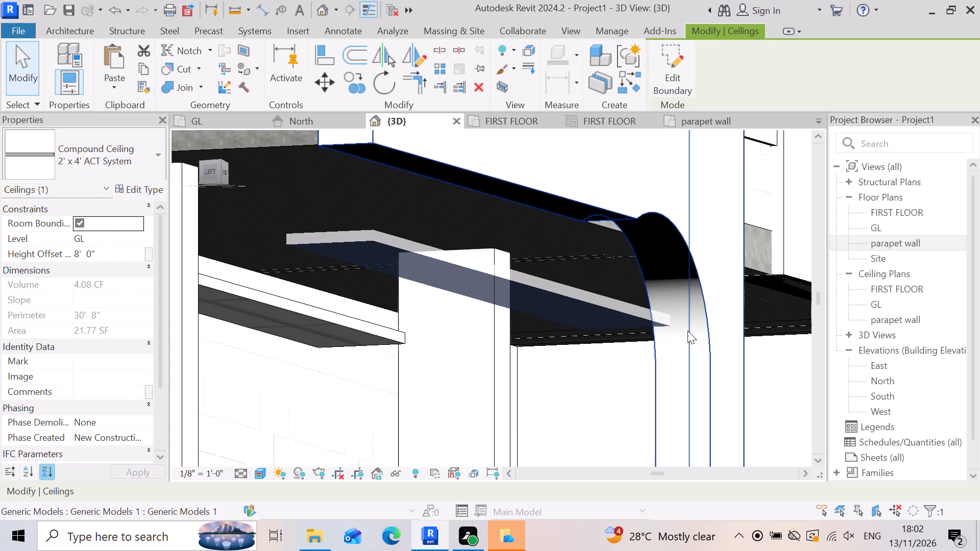
key("Up")
key("Up")
key("Up")
key("Up")
key("Up")
key("Up")
key("Up")
key("Up")
key("Up")
key("Up")
key("Up")
key("Up")
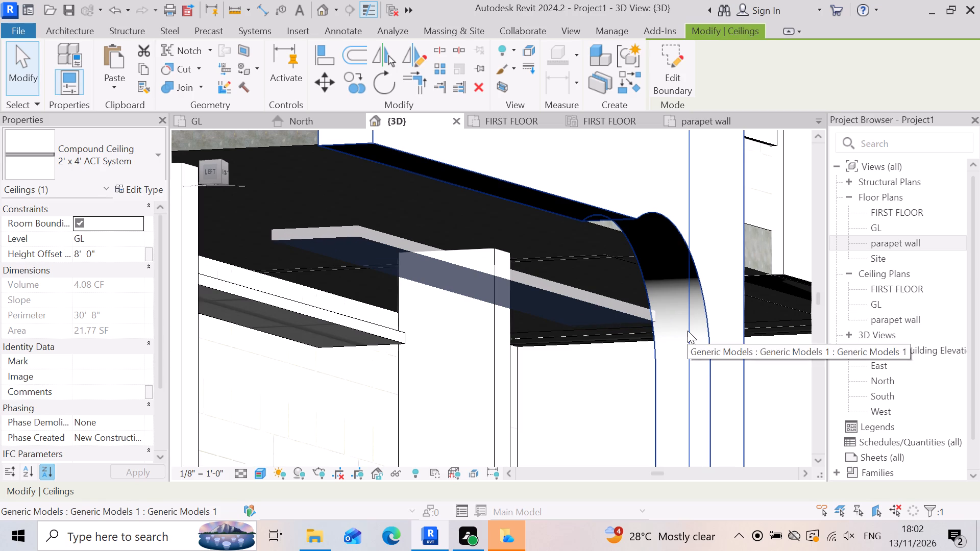
key("Escape")
scroll(620, 338, "down", 1)
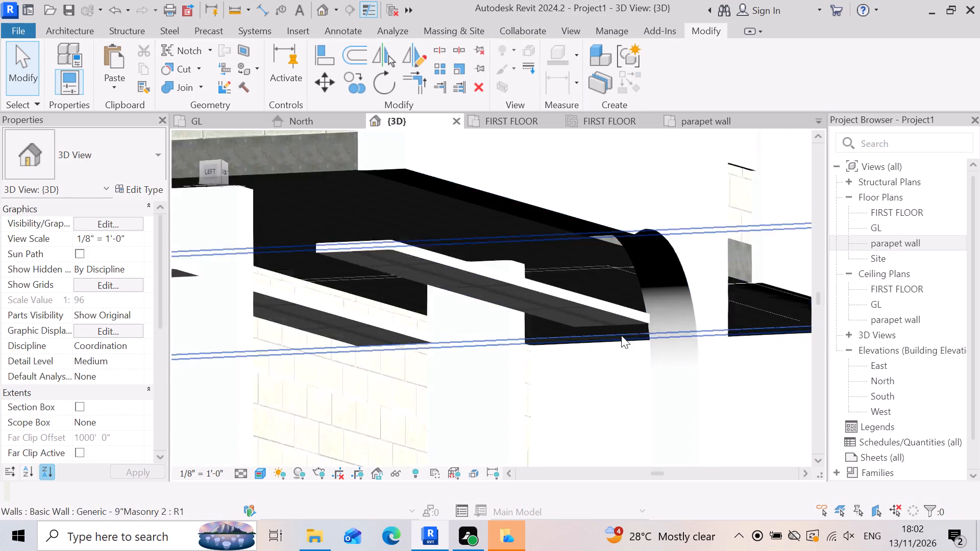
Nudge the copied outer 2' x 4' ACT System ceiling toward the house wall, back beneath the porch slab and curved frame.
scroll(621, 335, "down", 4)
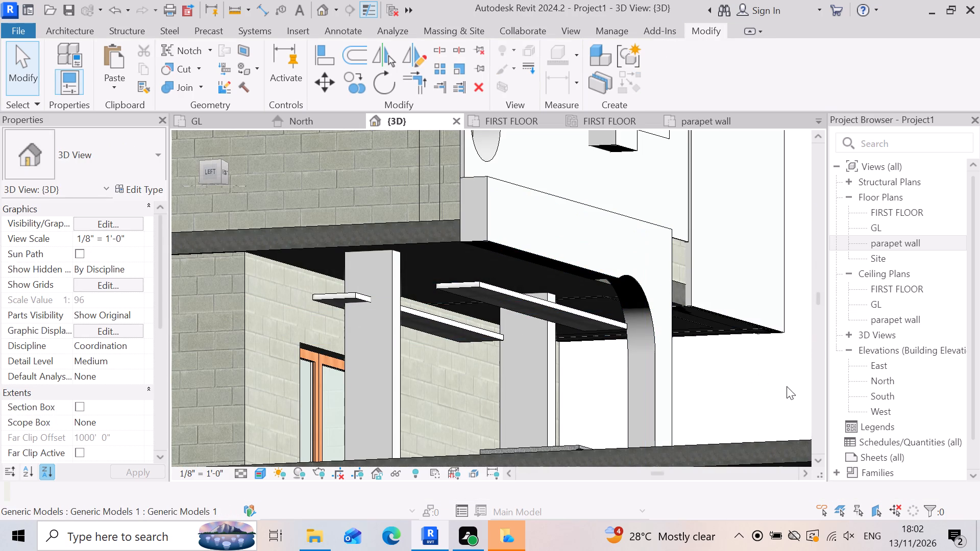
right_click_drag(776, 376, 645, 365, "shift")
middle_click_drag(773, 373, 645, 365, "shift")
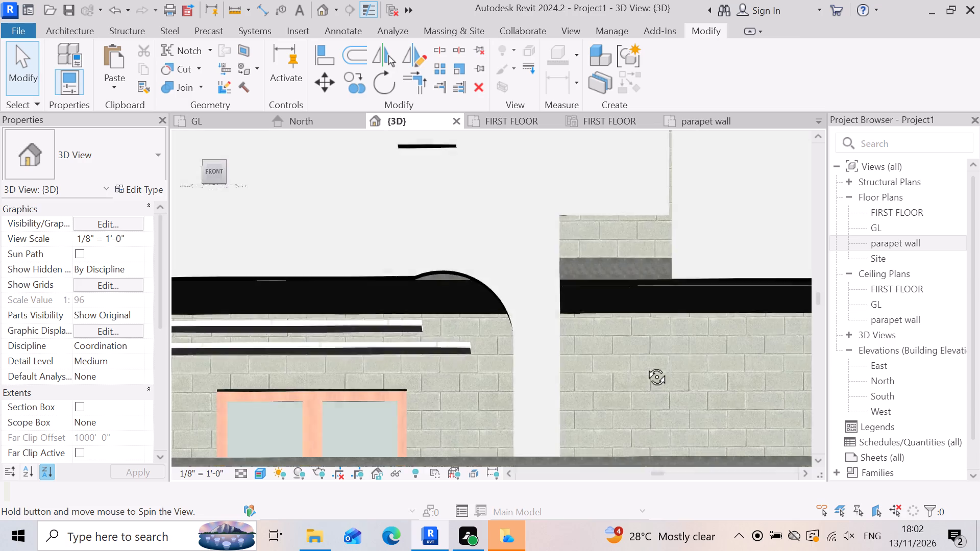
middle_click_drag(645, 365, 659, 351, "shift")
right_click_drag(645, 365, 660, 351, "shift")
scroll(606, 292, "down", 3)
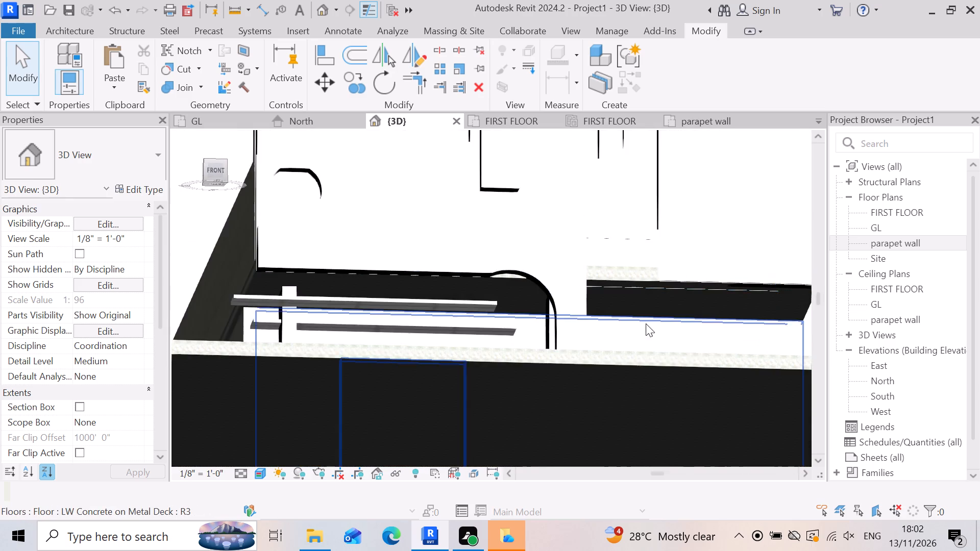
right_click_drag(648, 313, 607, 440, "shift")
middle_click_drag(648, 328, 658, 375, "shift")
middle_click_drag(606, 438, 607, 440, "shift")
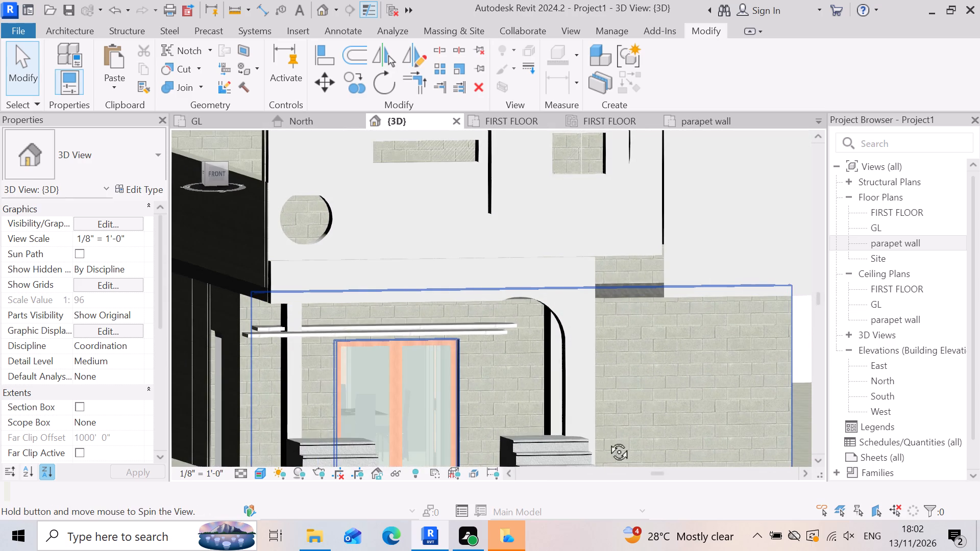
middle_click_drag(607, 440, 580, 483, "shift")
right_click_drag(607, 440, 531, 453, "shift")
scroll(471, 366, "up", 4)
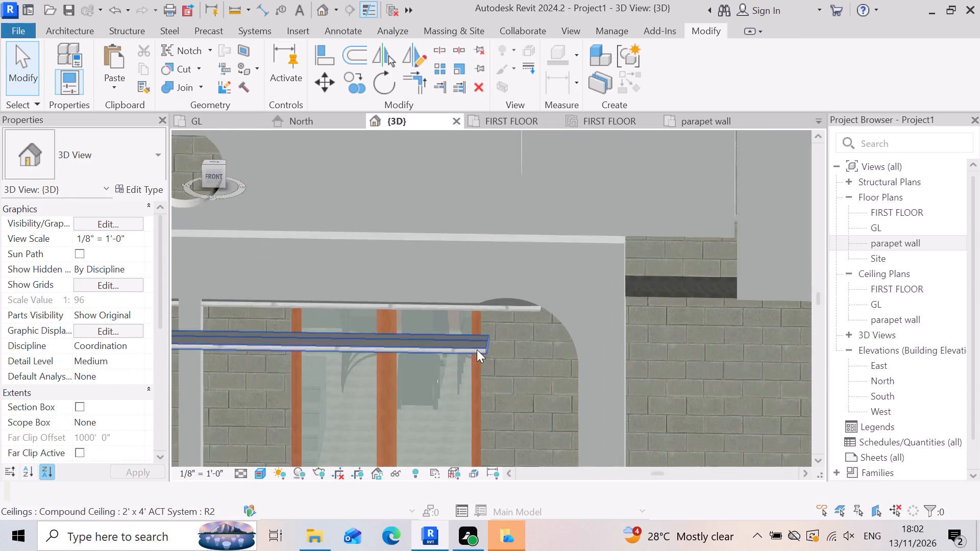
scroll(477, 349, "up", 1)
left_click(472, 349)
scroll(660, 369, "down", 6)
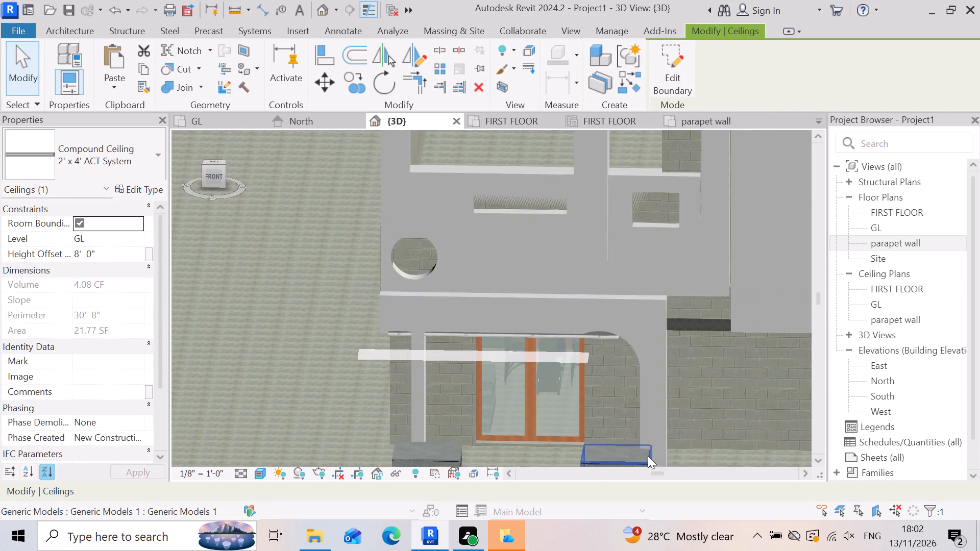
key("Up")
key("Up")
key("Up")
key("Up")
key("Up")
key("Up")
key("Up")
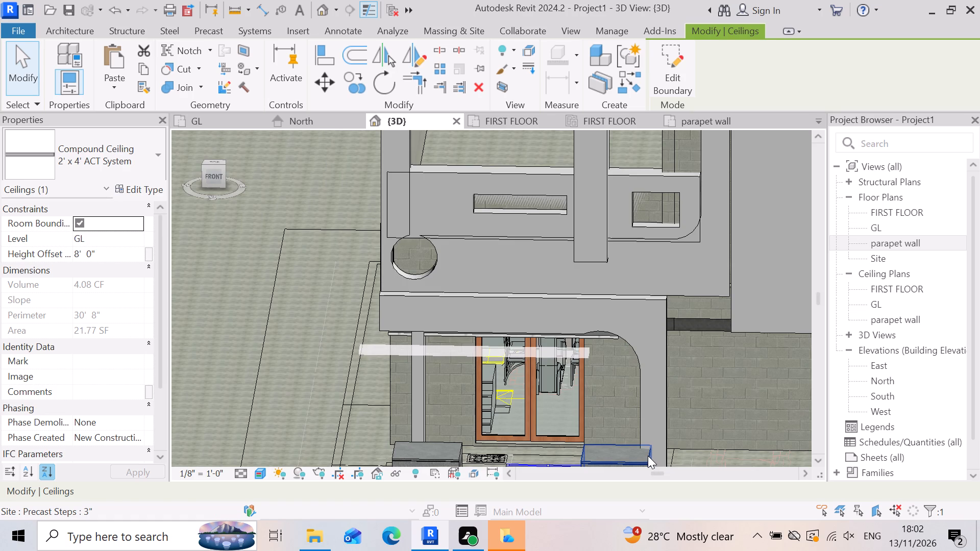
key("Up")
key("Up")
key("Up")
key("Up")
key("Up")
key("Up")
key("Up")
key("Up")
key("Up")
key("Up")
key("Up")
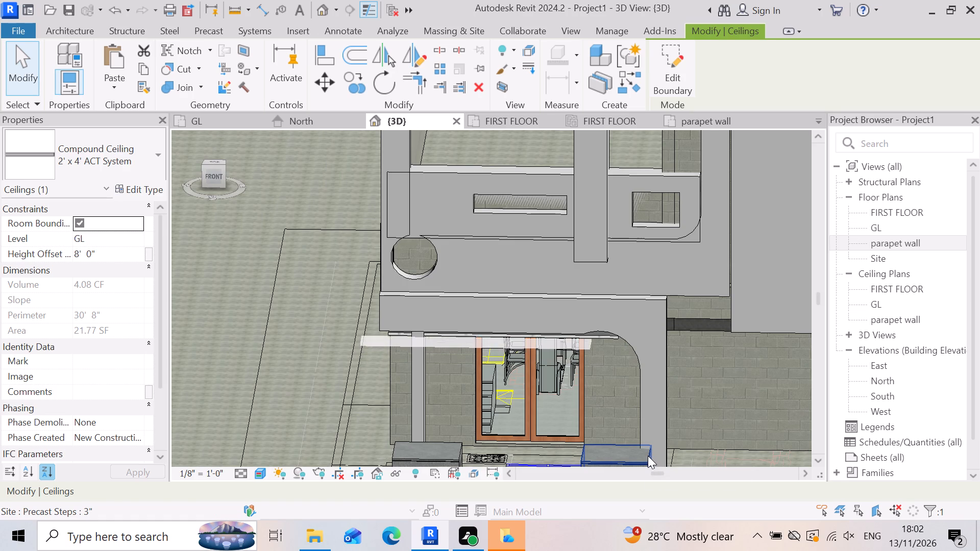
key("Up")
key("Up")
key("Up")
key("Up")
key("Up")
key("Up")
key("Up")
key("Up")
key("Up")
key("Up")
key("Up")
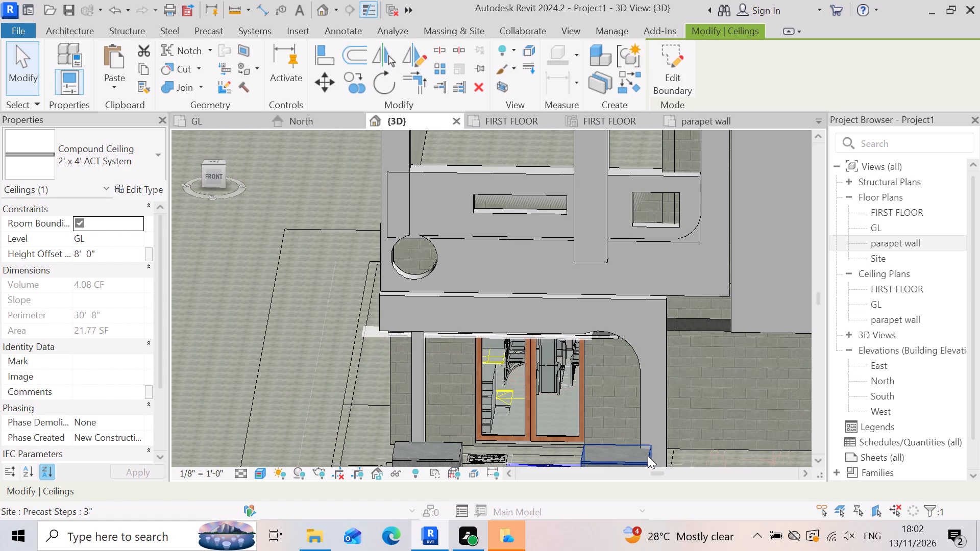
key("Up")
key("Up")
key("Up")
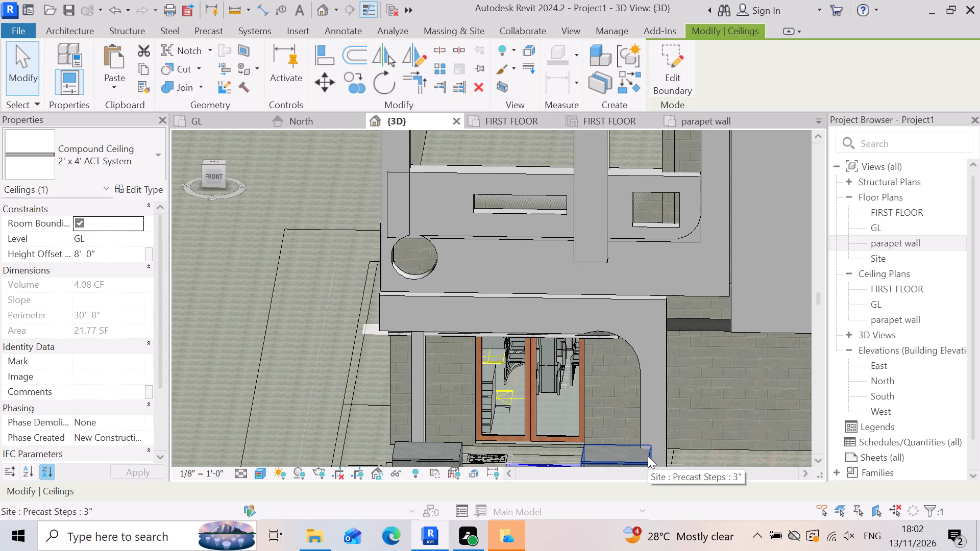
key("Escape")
Delete the copied outer 2' x 4' ACT System ceiling that projects past the porch column.
scroll(632, 349, "down", 4)
right_click_drag(541, 385, 549, 368, "shift")
middle_click_drag(540, 381, 549, 368, "shift")
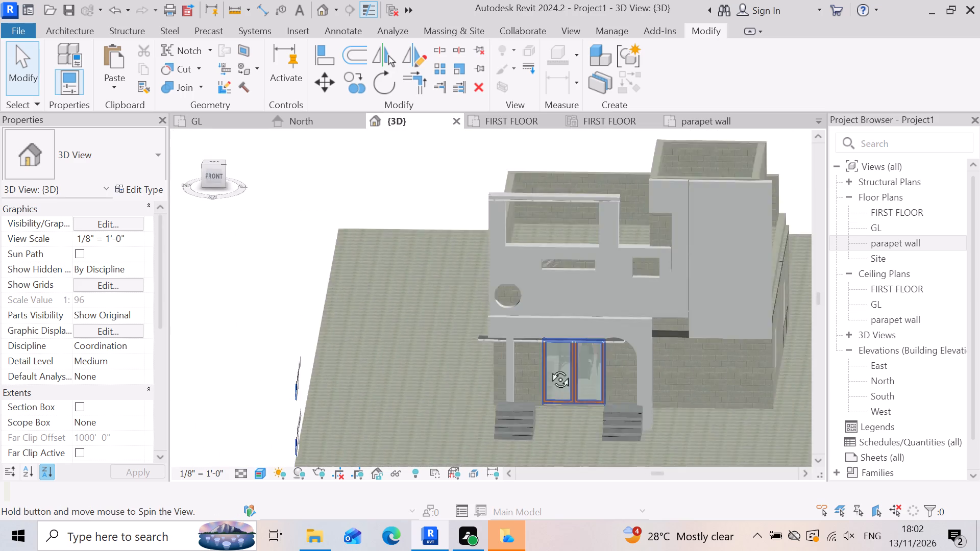
middle_click_drag(549, 368, 634, 357, "shift")
right_click_drag(549, 368, 616, 355, "shift")
scroll(538, 354, "up", 2)
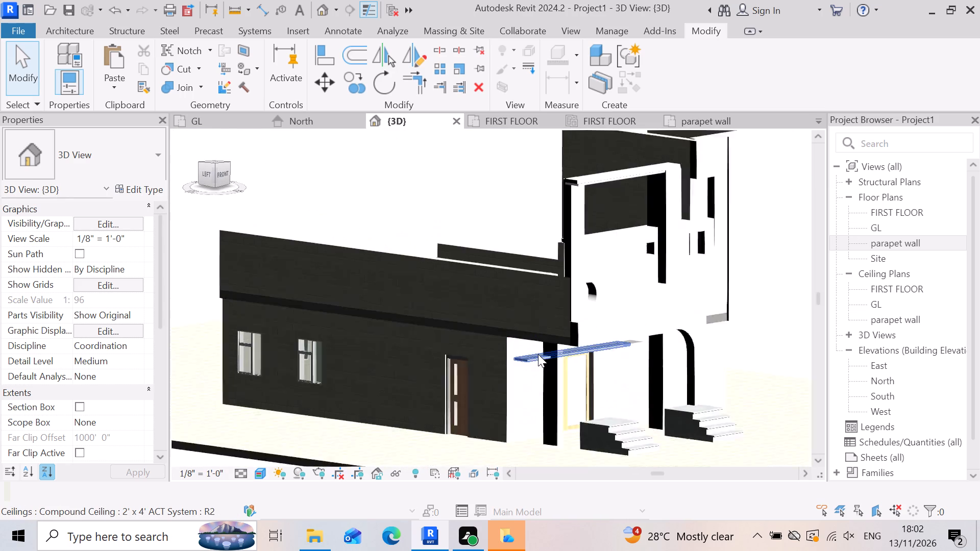
scroll(538, 354, "up", 4)
key("Escape")
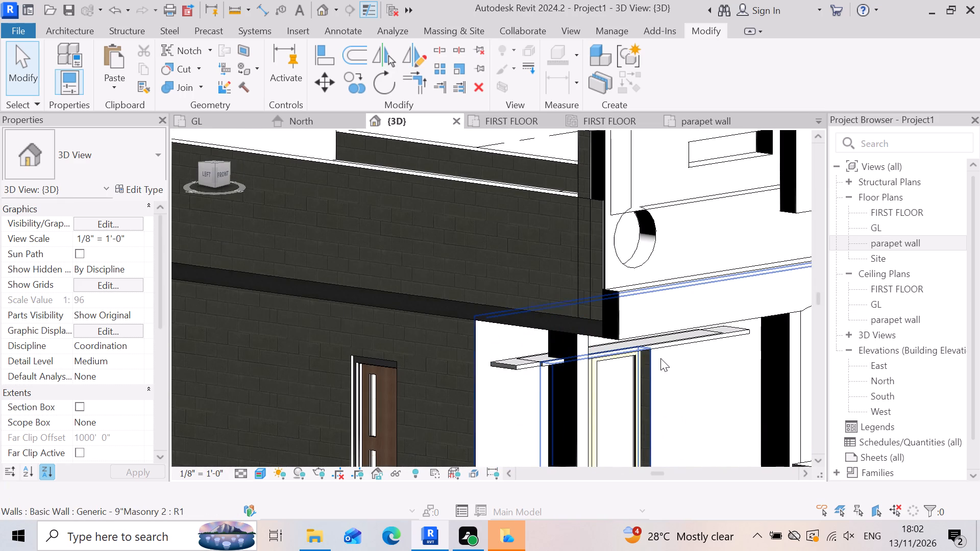
scroll(659, 358, "up", 4)
key("Escape")
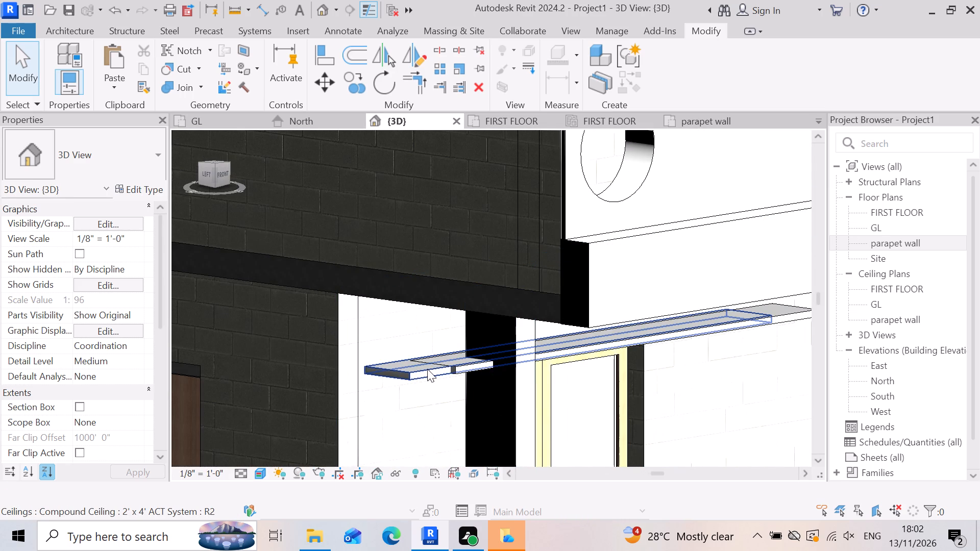
left_click(427, 369)
key("Delete")
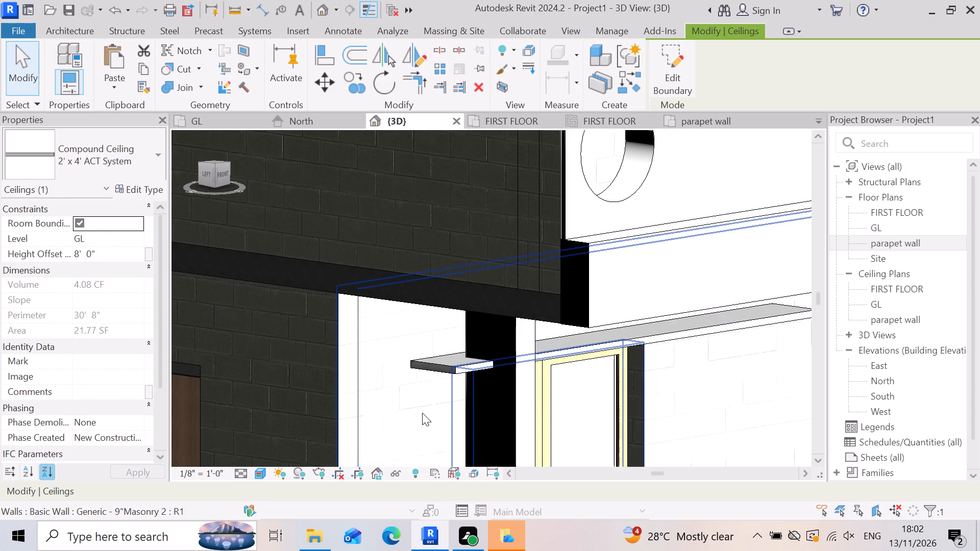
Delete the remaining 2' x 4' ACT System ceiling strip above the double glass door in the porch.
scroll(592, 358, "down", 8)
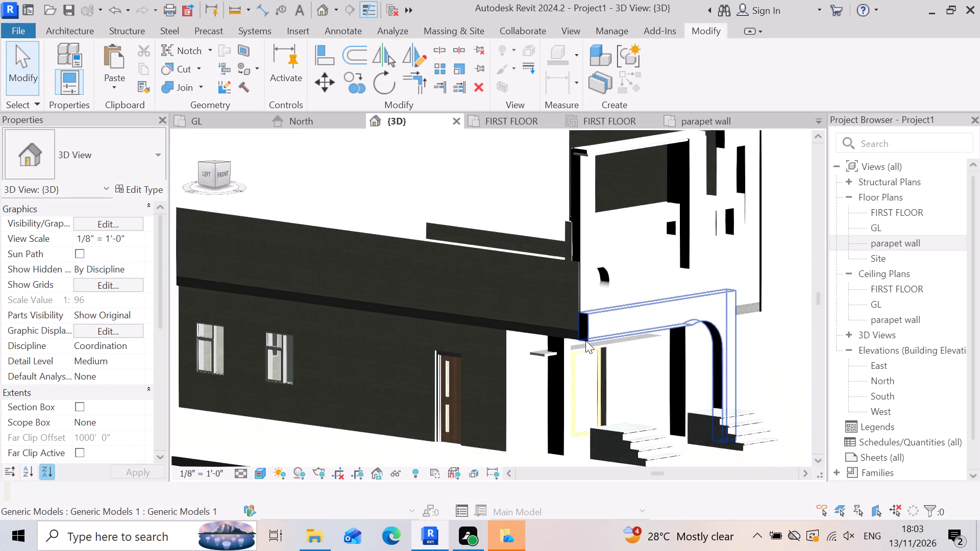
key("Escape")
scroll(635, 321, "up", 3)
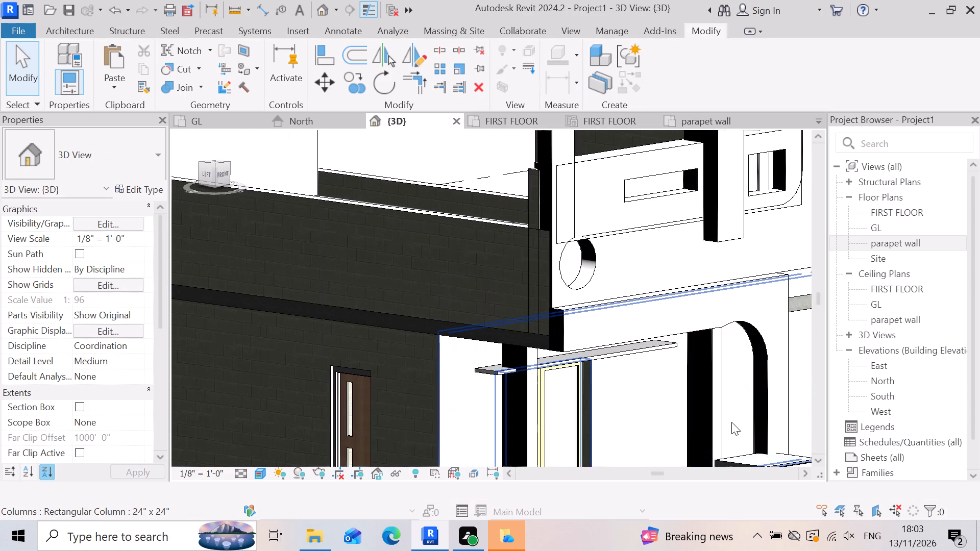
right_click_drag(727, 403, 592, 384, "shift")
middle_click_drag(726, 403, 592, 384, "shift")
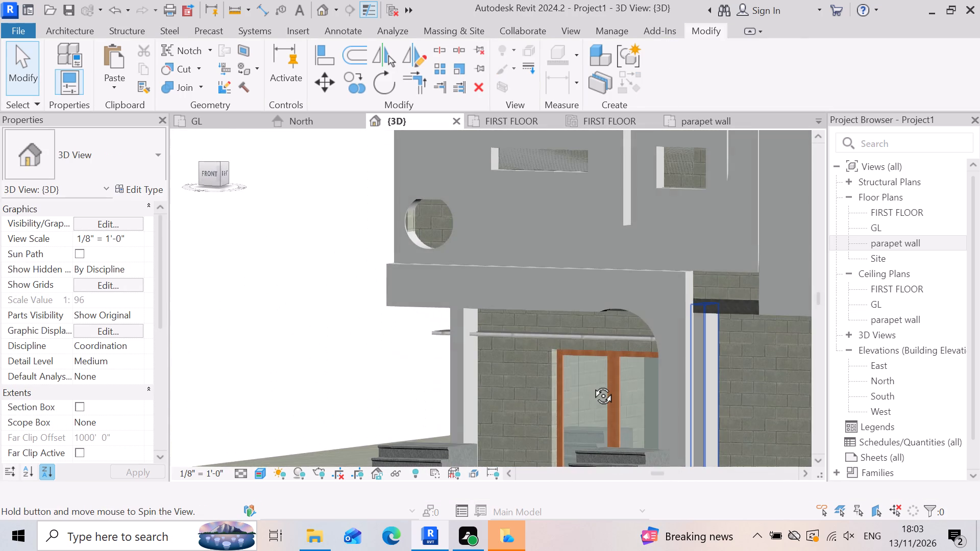
middle_click_drag(592, 384, 593, 385, "shift")
right_click_drag(592, 384, 593, 385, "shift")
scroll(548, 284, "up", 5)
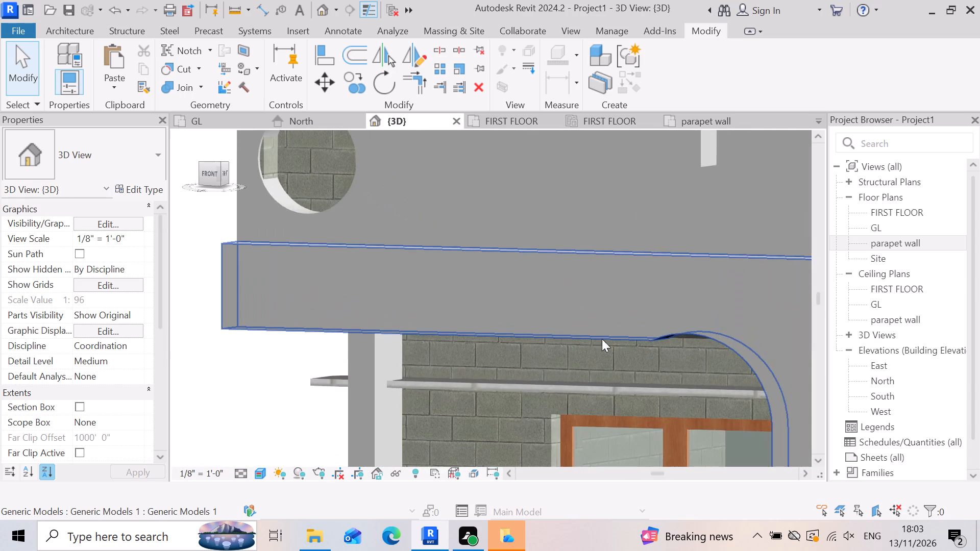
scroll(511, 318, "down", 2)
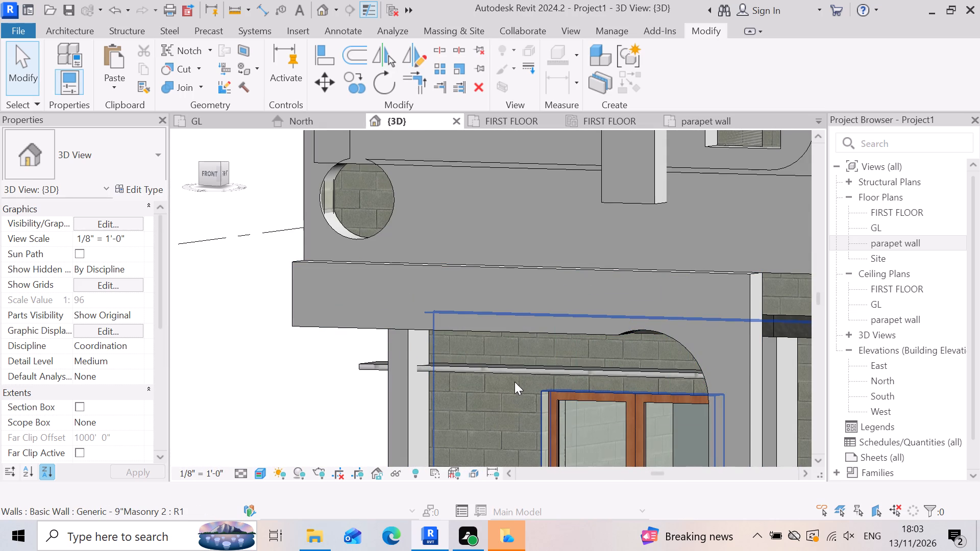
left_click(527, 373)
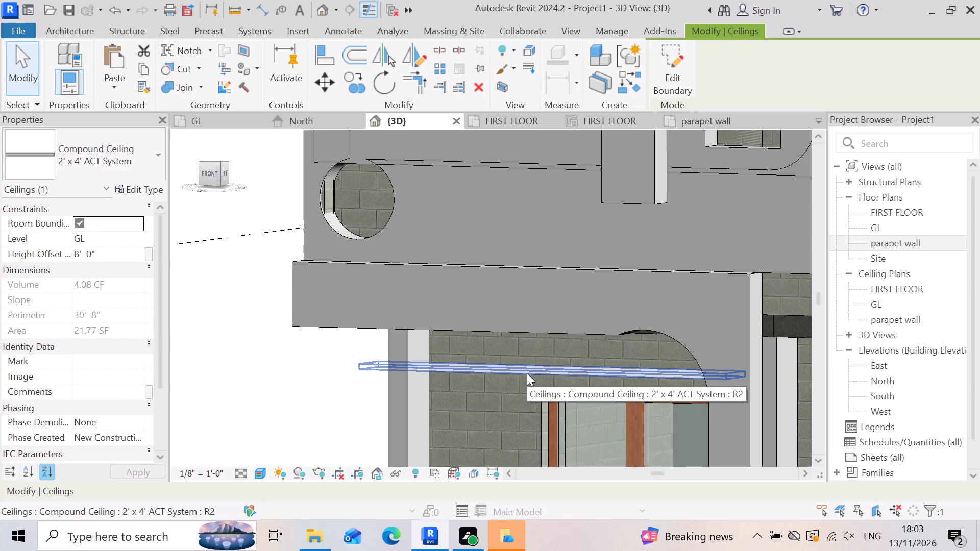
key("BackSpace")
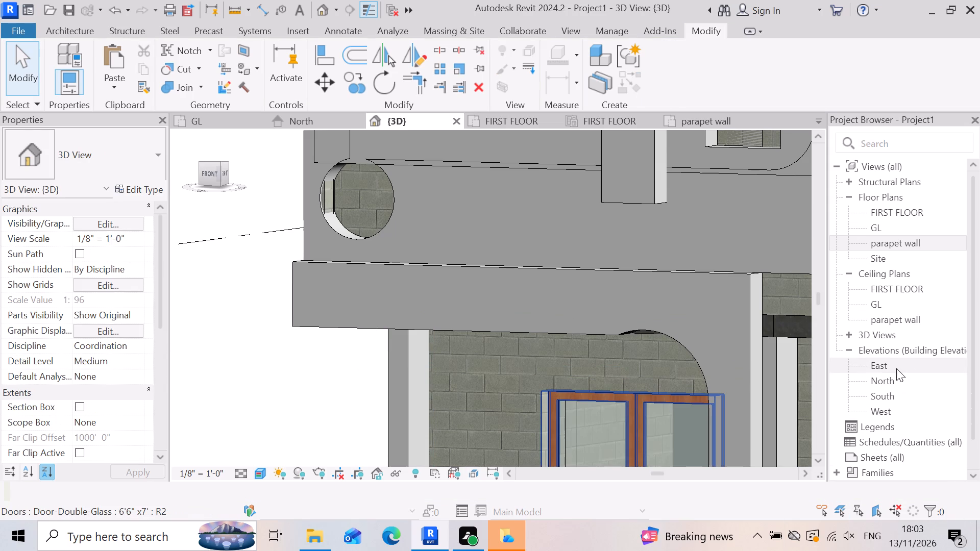
Open the GL ceiling plan to work on the porch area in front of the house.
double_click(884, 303)
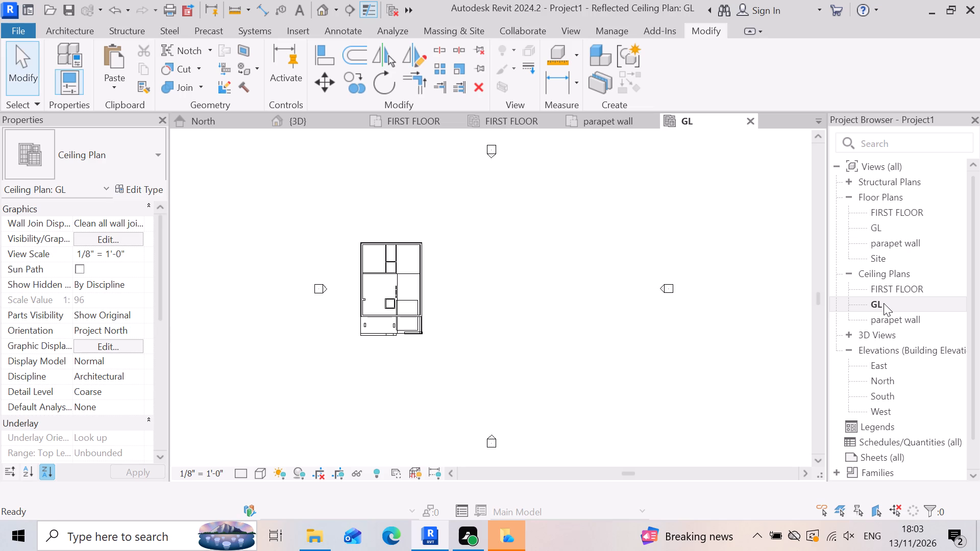
scroll(322, 327, "up", 5)
scroll(383, 339, "up", 6)
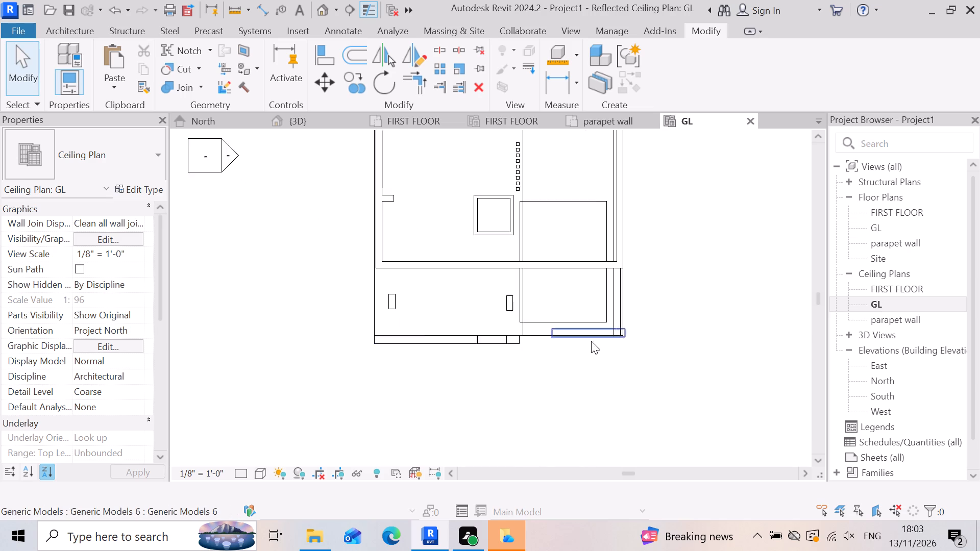
scroll(591, 341, "up", 2)
scroll(416, 359, "up", 4)
scroll(555, 358, "down", 2)
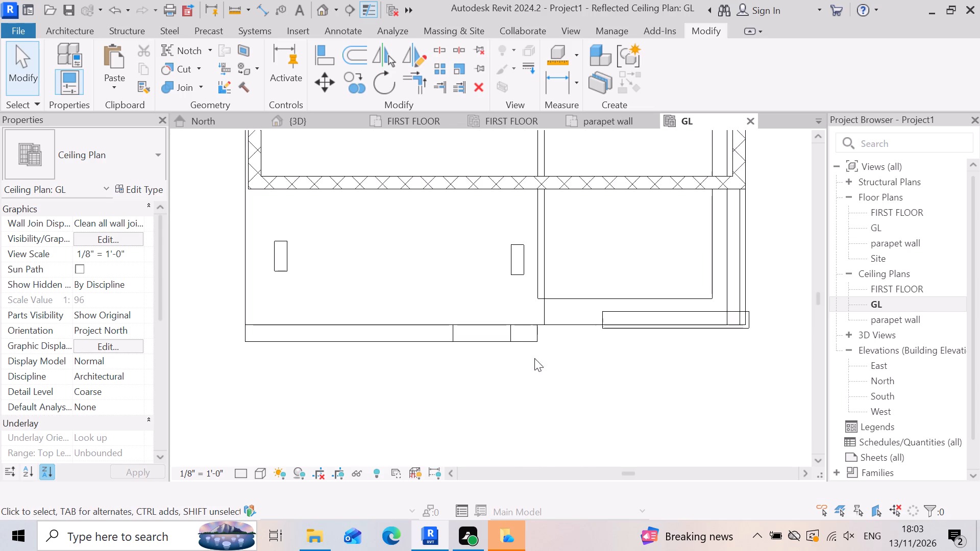
scroll(552, 357, "down", 9)
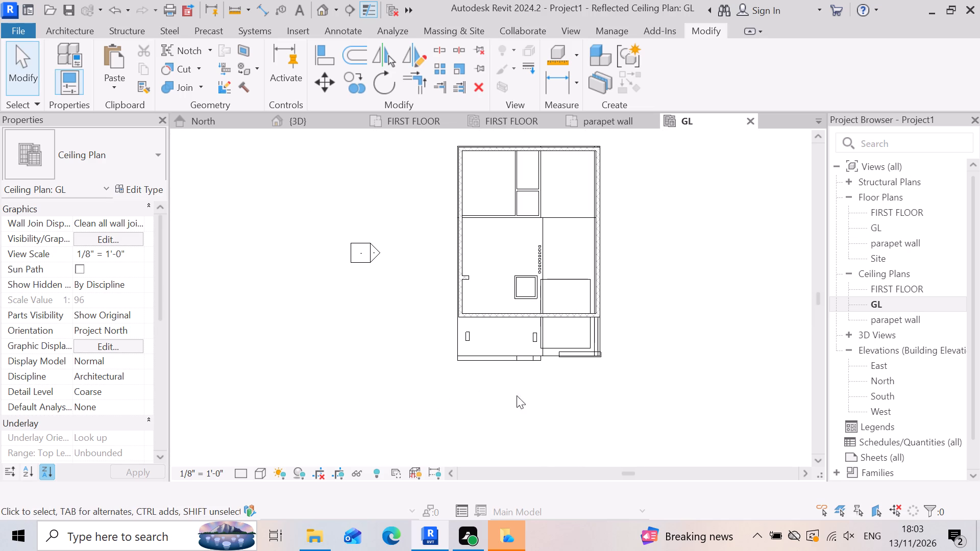
scroll(548, 391, "up", 4)
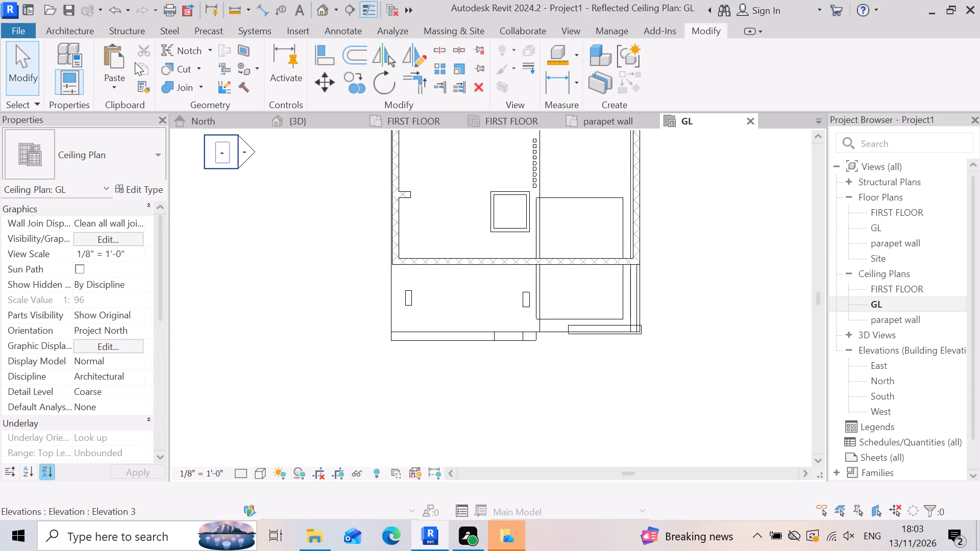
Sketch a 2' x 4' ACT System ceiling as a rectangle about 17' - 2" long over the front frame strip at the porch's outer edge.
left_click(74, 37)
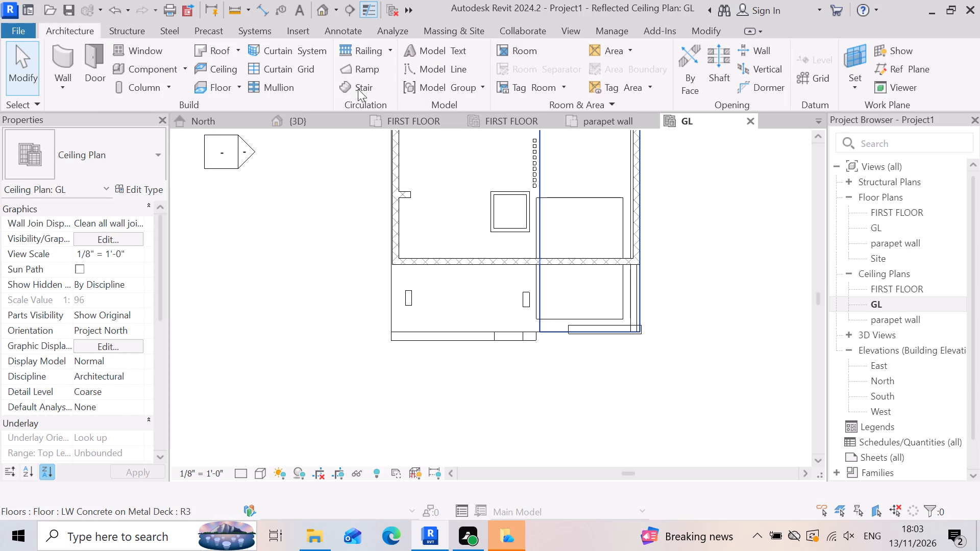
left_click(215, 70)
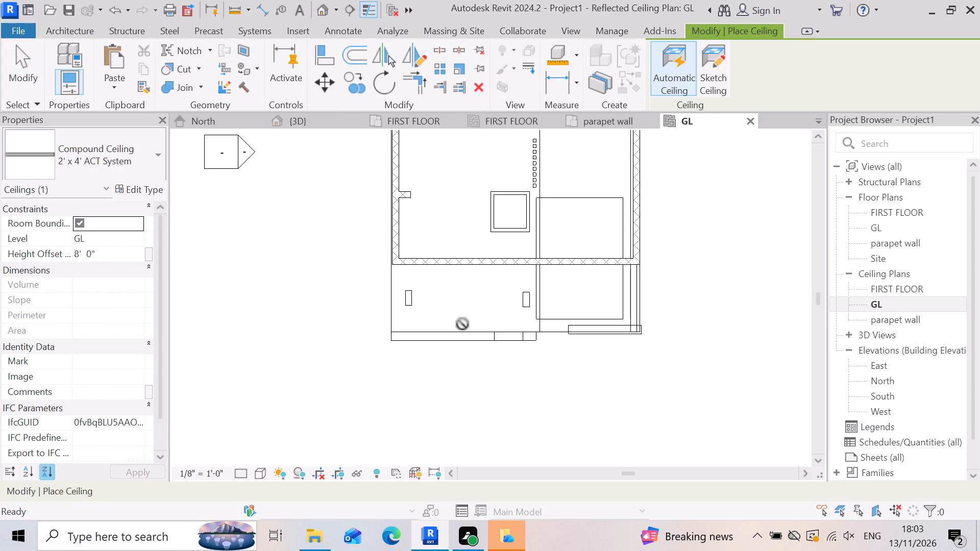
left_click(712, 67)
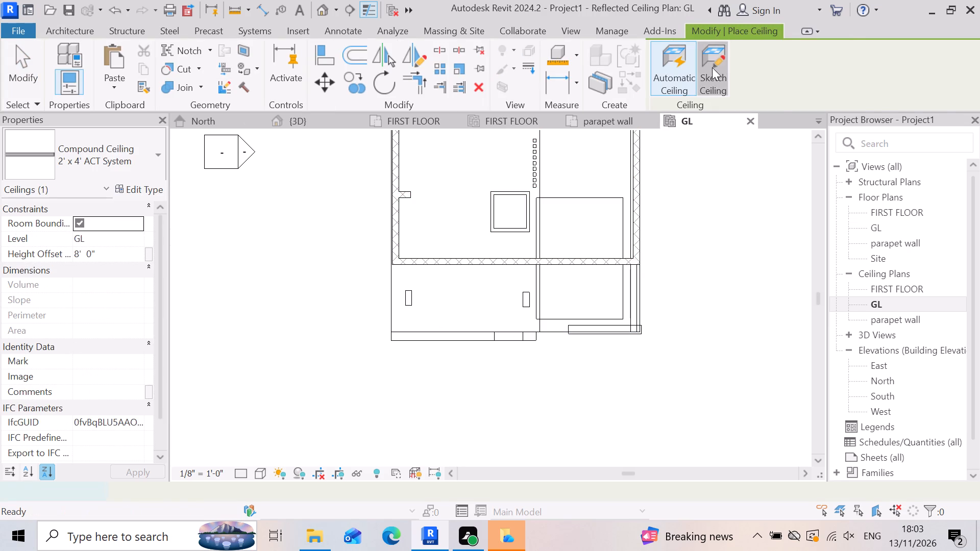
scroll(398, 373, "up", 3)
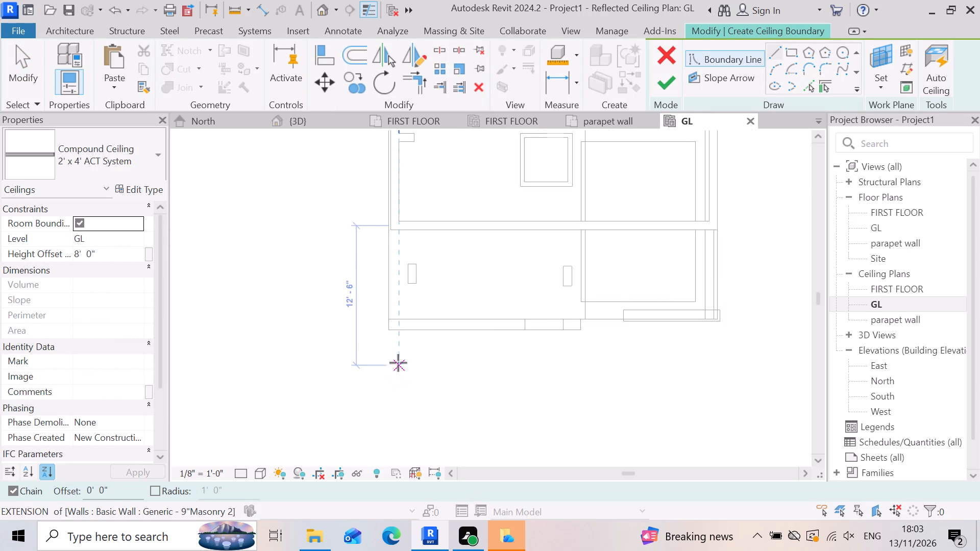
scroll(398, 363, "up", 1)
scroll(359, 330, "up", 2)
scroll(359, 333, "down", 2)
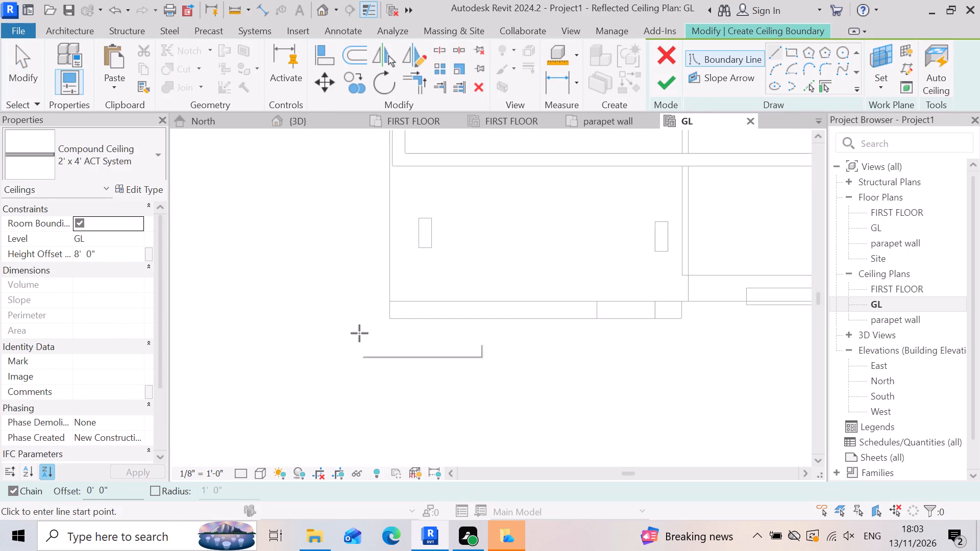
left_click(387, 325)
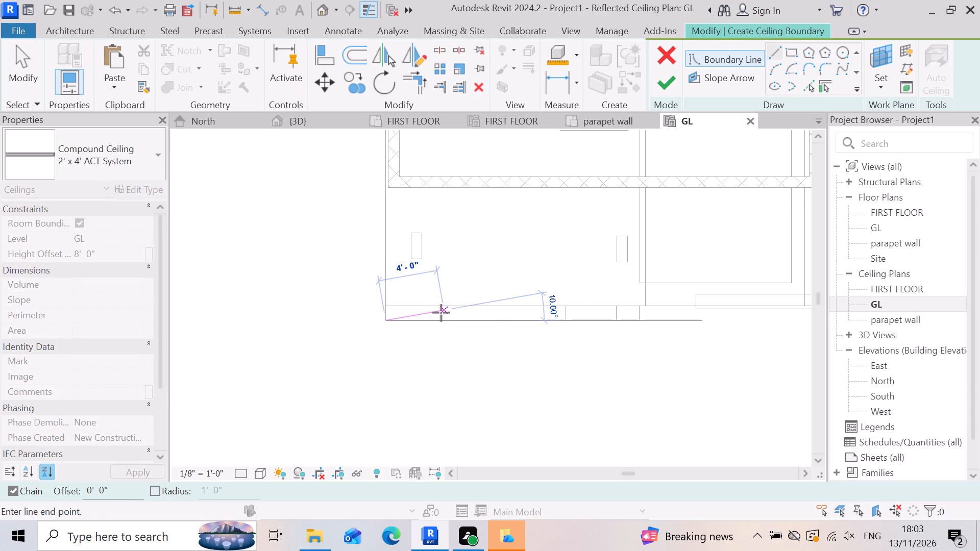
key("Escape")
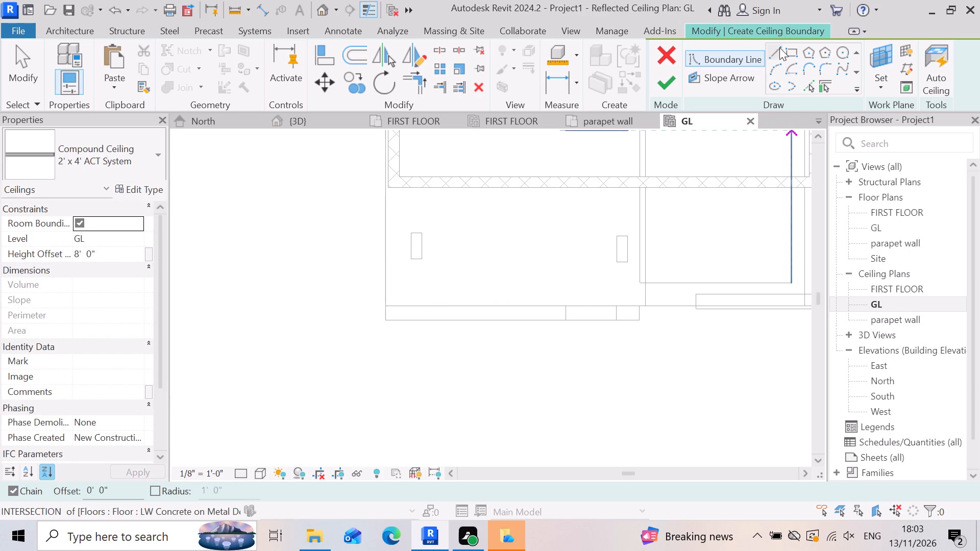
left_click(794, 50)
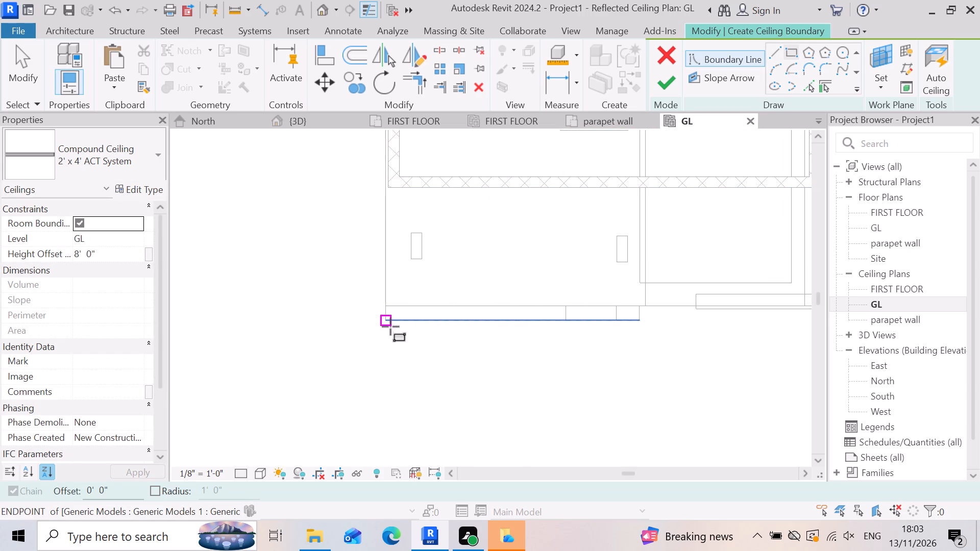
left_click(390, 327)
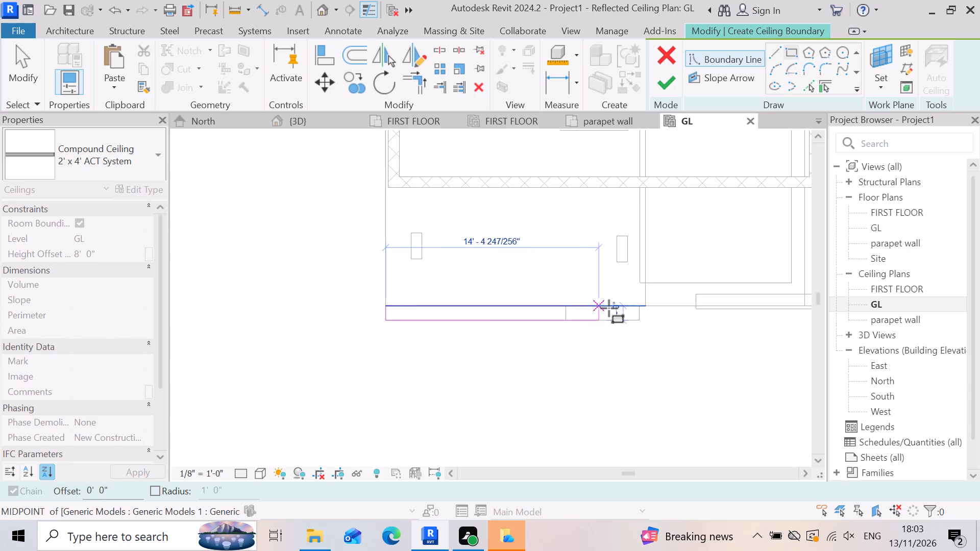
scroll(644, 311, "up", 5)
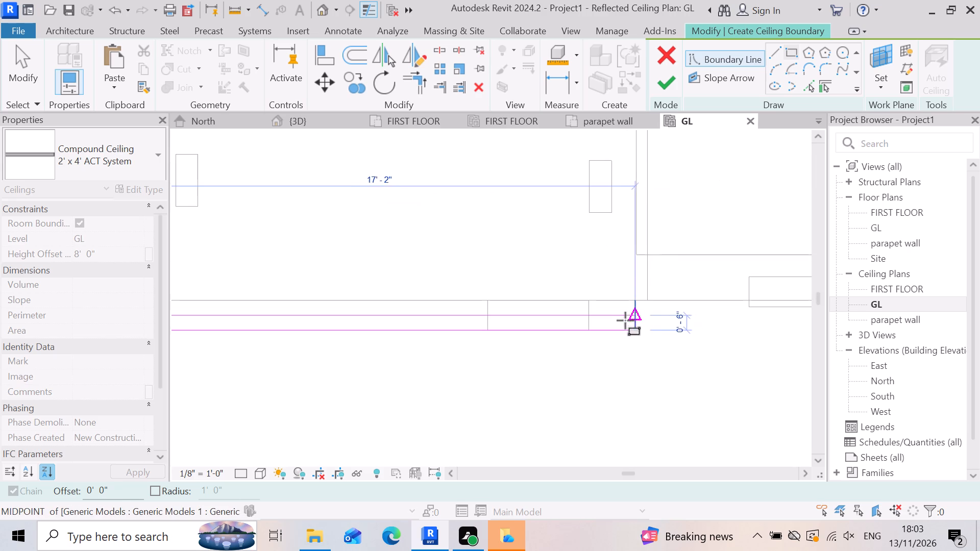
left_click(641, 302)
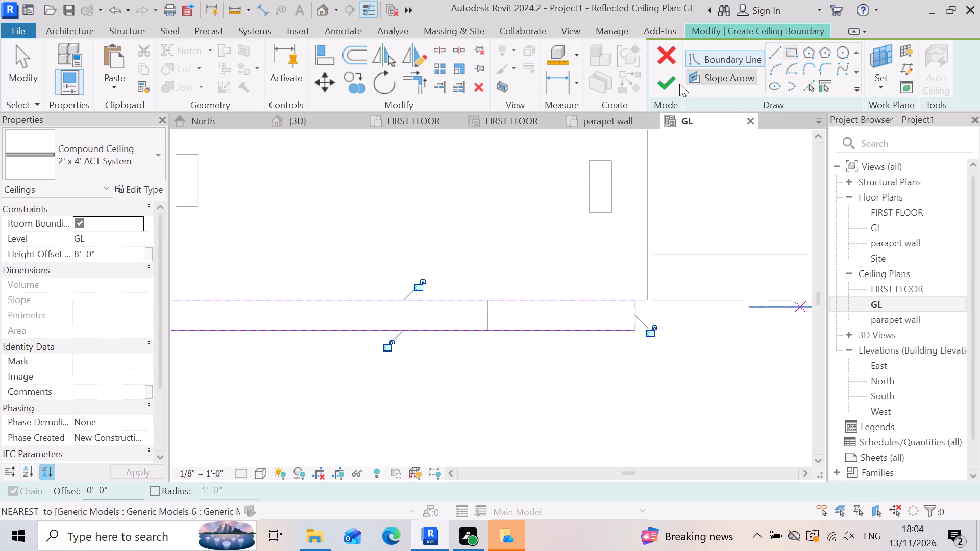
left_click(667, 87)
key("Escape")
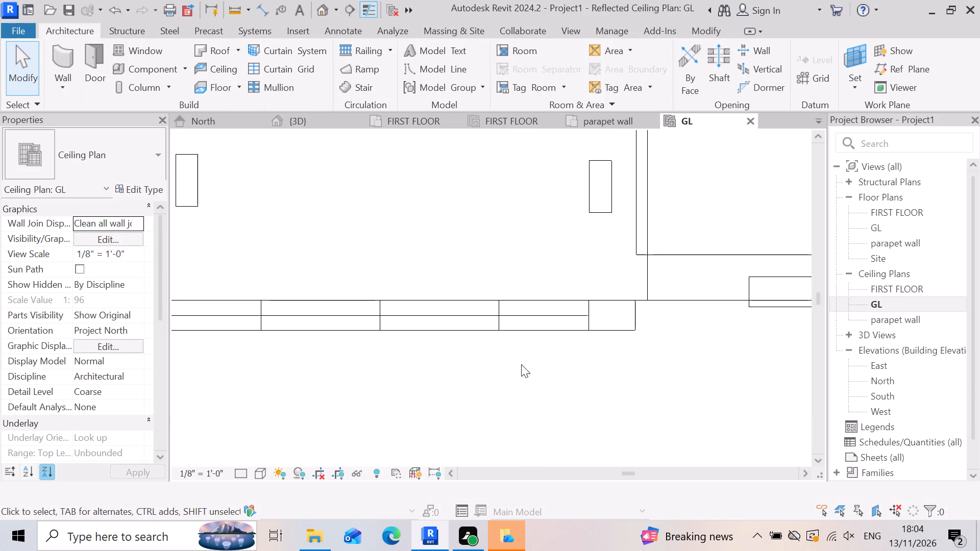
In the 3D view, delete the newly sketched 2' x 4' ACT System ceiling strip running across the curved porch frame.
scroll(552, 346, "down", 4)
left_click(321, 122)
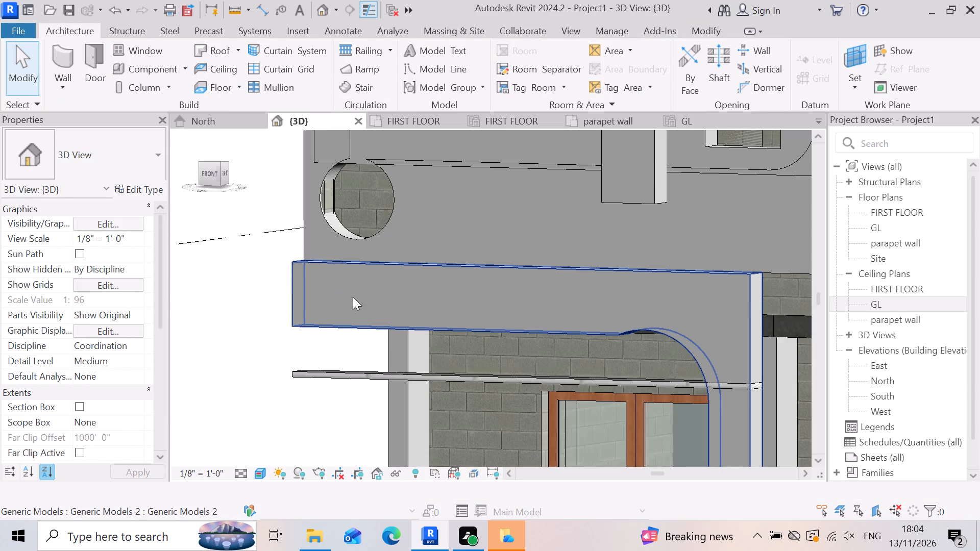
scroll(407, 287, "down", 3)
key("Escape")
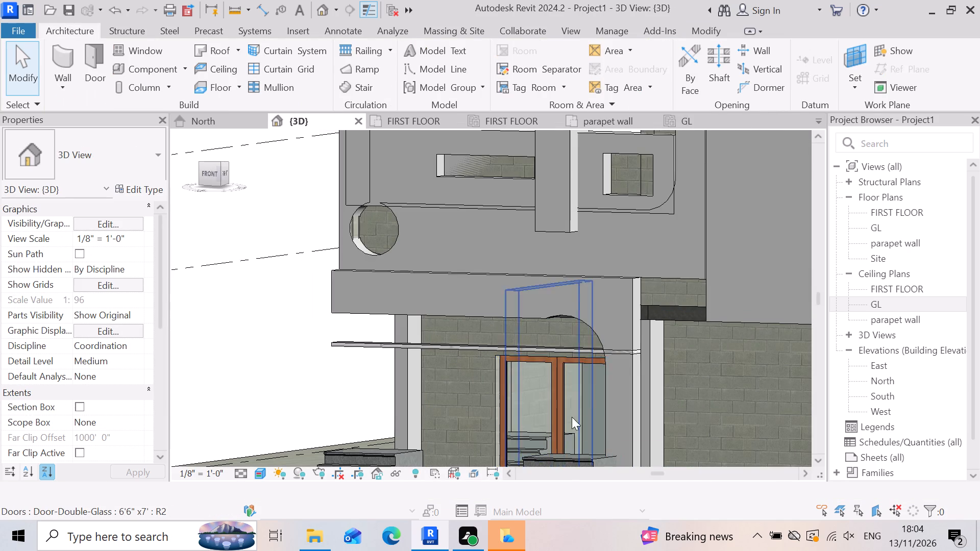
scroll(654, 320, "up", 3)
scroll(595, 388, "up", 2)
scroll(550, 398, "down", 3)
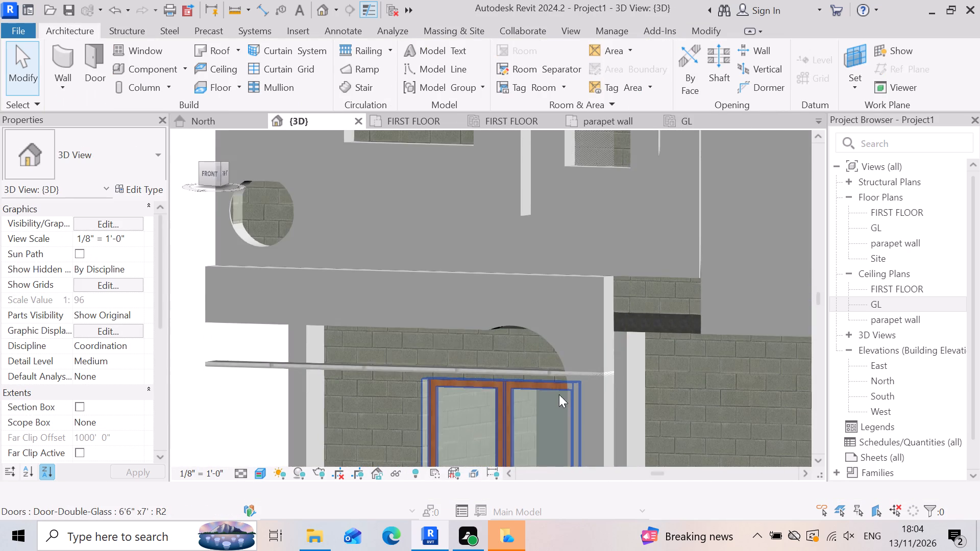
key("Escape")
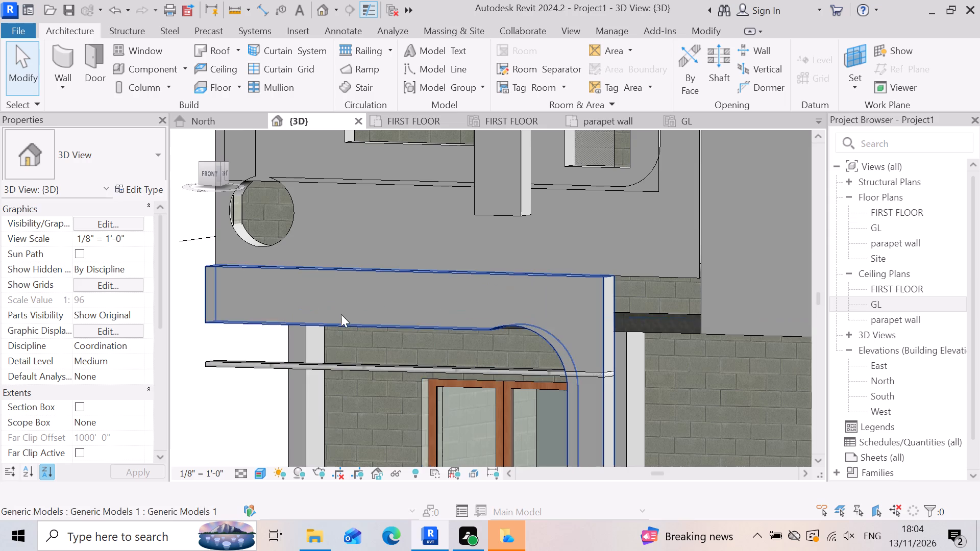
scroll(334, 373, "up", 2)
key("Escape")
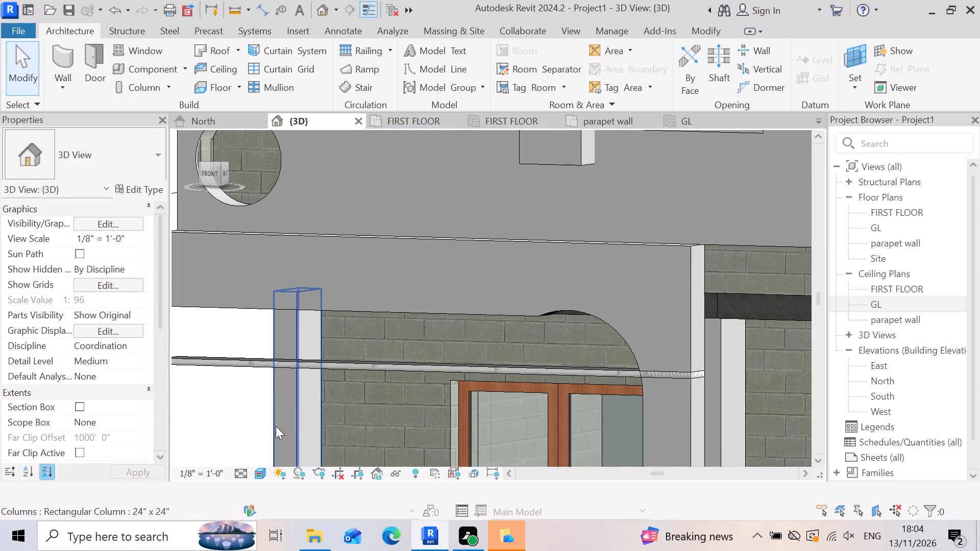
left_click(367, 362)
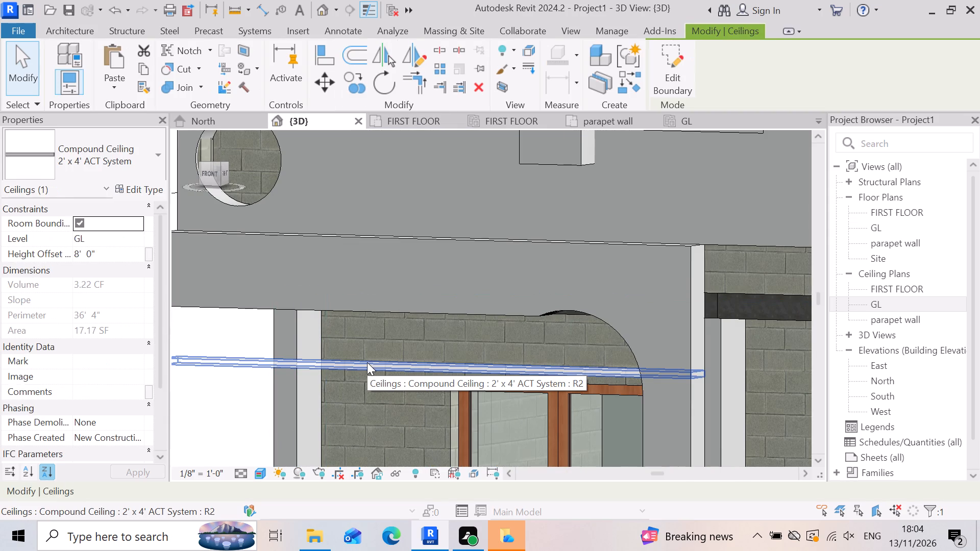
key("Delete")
Examine the underside of the porch slab and how it meets the curved frame, columns and house wall.
scroll(418, 359, "down", 1)
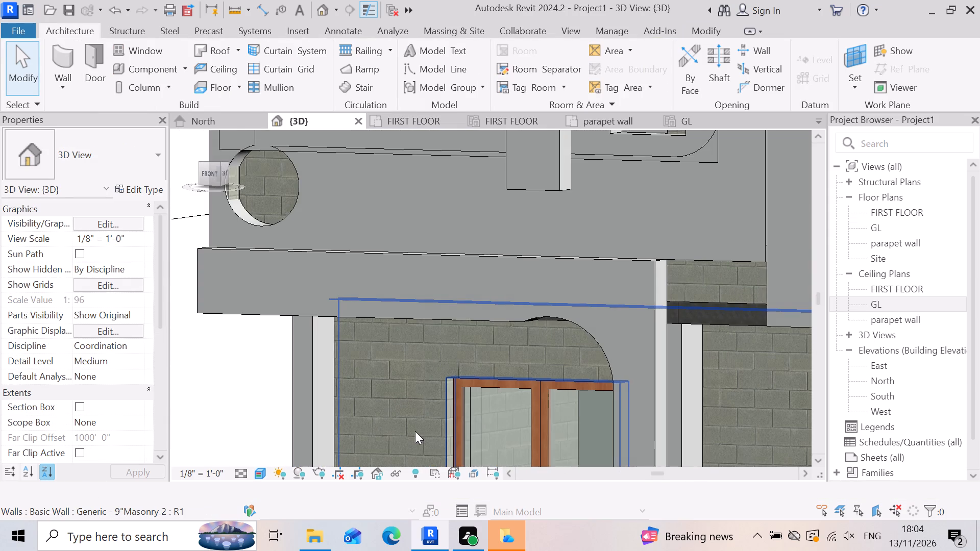
middle_click_drag(425, 387, 523, 288, "shift")
right_click_drag(426, 387, 523, 288, "shift")
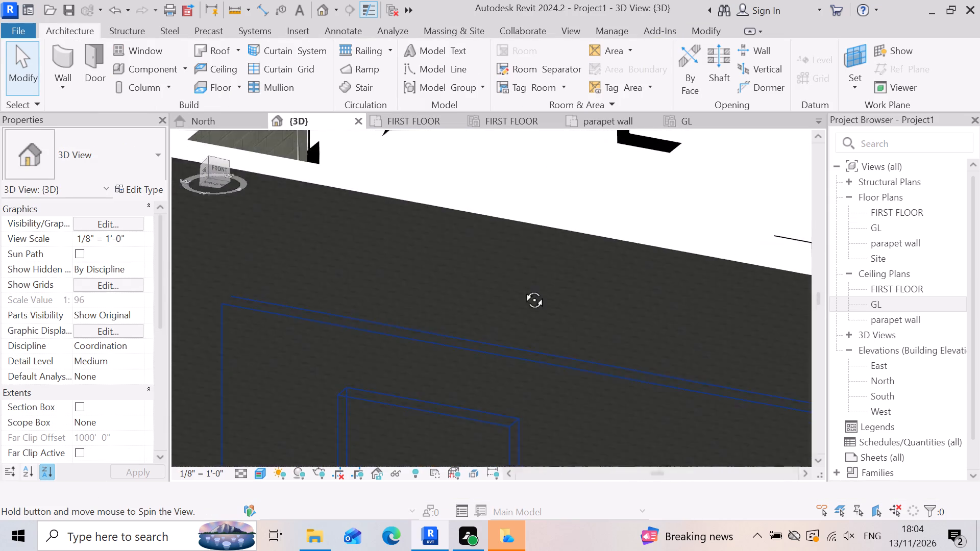
middle_click_drag(523, 288, 505, 359, "shift")
right_click_drag(523, 288, 505, 359, "shift")
scroll(478, 303, "up", 10)
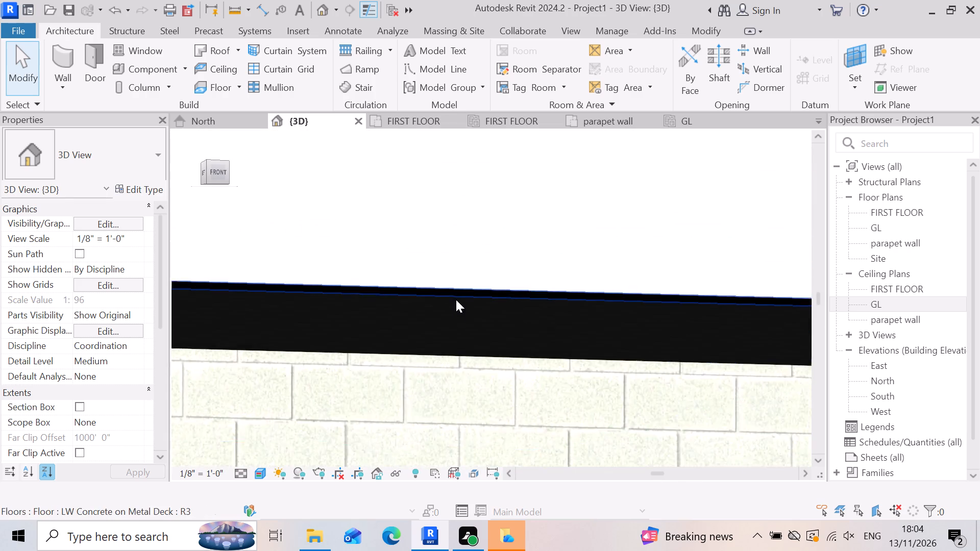
scroll(456, 299, "up", 1)
scroll(512, 337, "down", 7)
middle_click_drag(509, 373, 495, 343, "shift")
right_click_drag(500, 360, 495, 343, "shift")
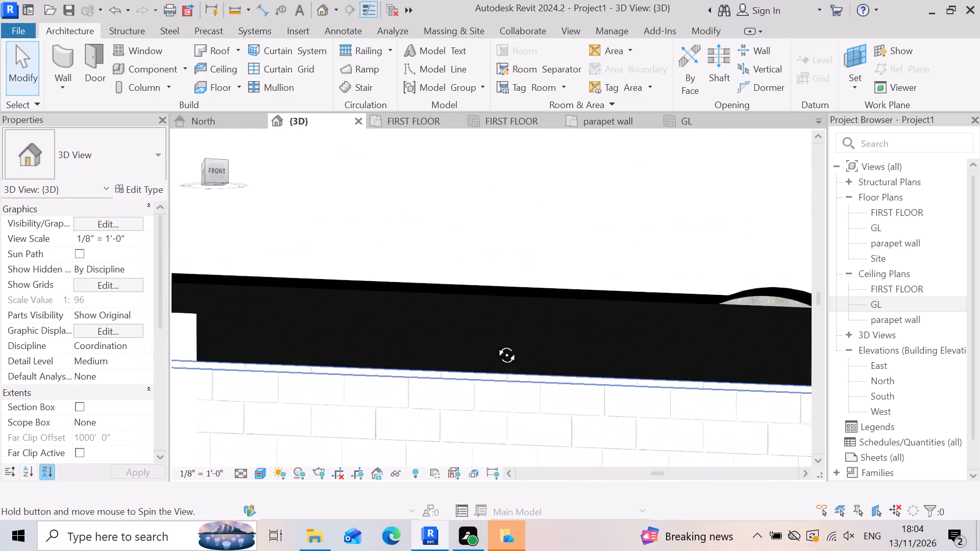
middle_click_drag(495, 343, 586, 363, "shift")
right_click_drag(495, 343, 586, 363, "shift")
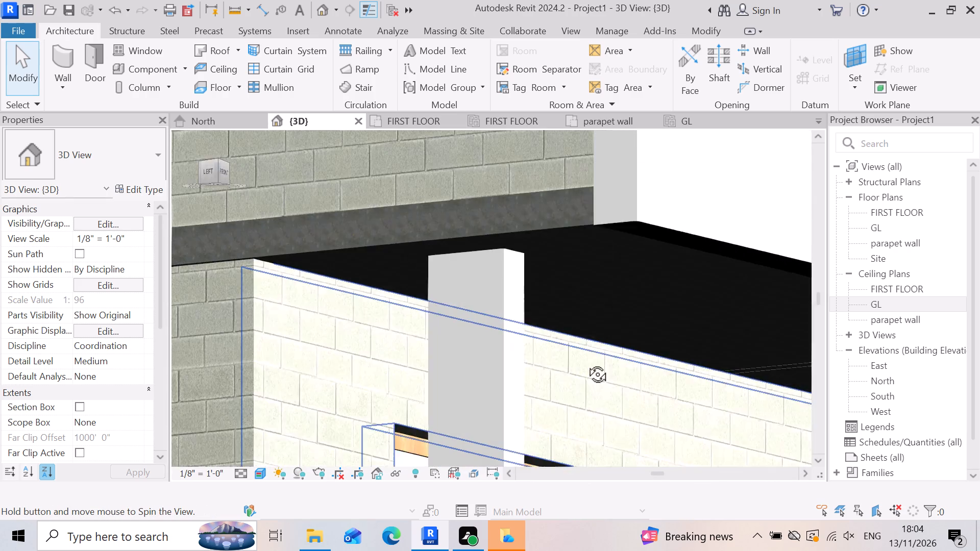
middle_click_drag(586, 363, 587, 364, "shift")
right_click_drag(586, 363, 587, 364, "shift")
scroll(686, 277, "up", 9)
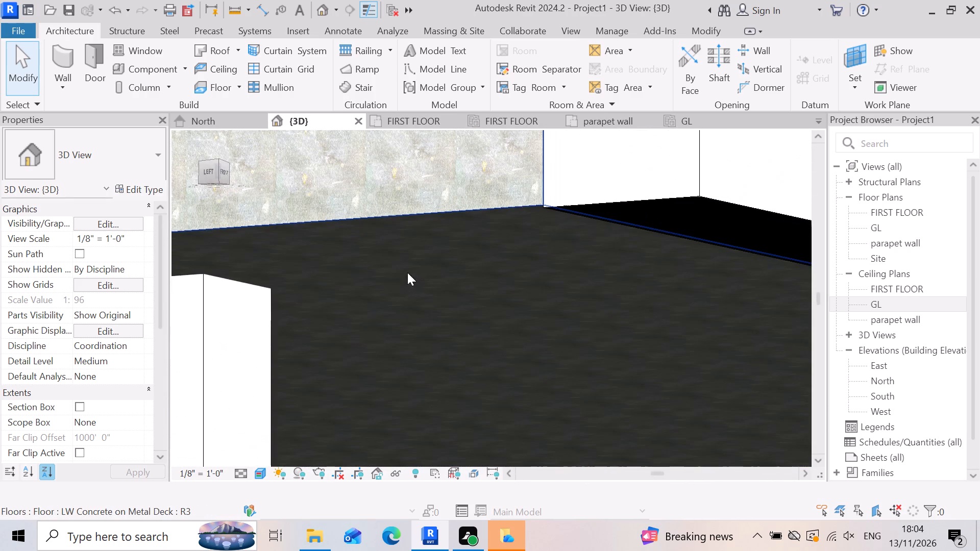
scroll(368, 242, "down", 9)
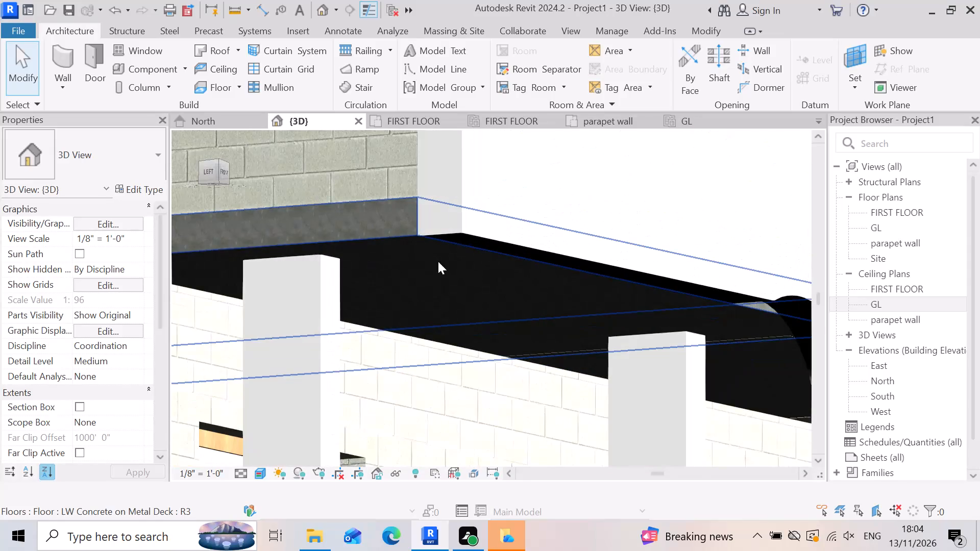
right_click_drag(457, 257, 438, 329, "shift")
middle_click_drag(451, 265, 447, 271, "shift")
middle_click(441, 274, "shift")
middle_click_drag(440, 274, 438, 329, "shift")
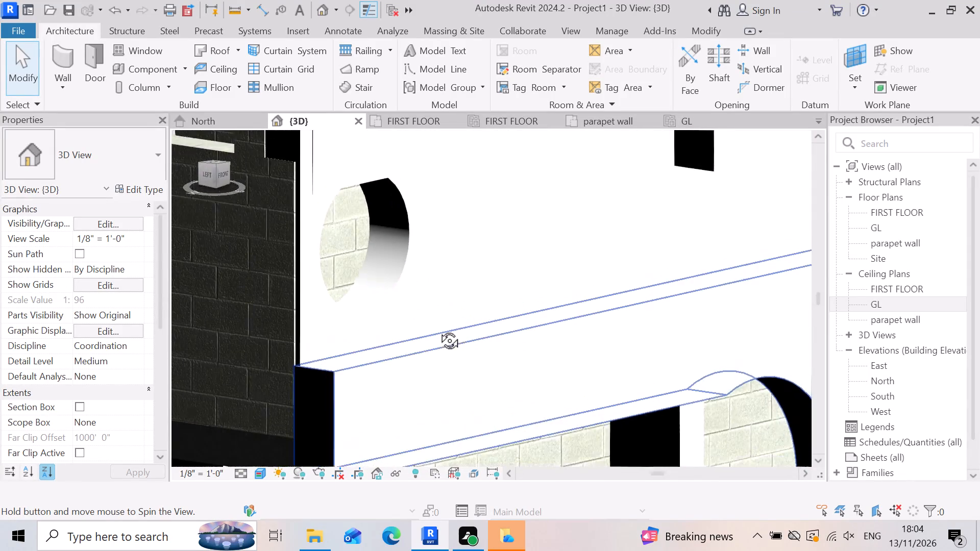
right_click_drag(438, 329, 405, 244, "shift")
middle_click_drag(438, 329, 405, 244, "shift")
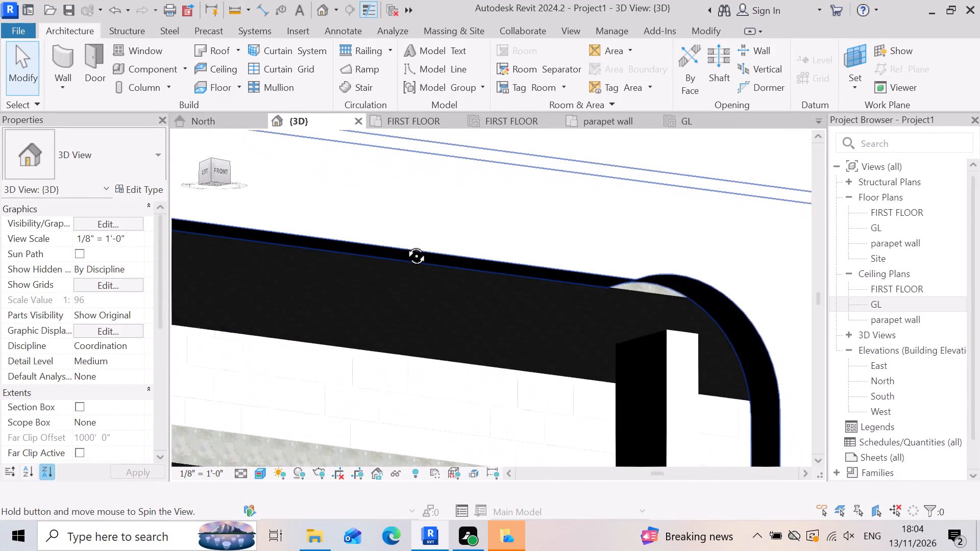
right_click_drag(405, 244, 410, 352, "shift")
middle_click_drag(405, 244, 410, 352, "shift")
right_click_drag(410, 352, 408, 353, "shift")
scroll(400, 310, "down", 7)
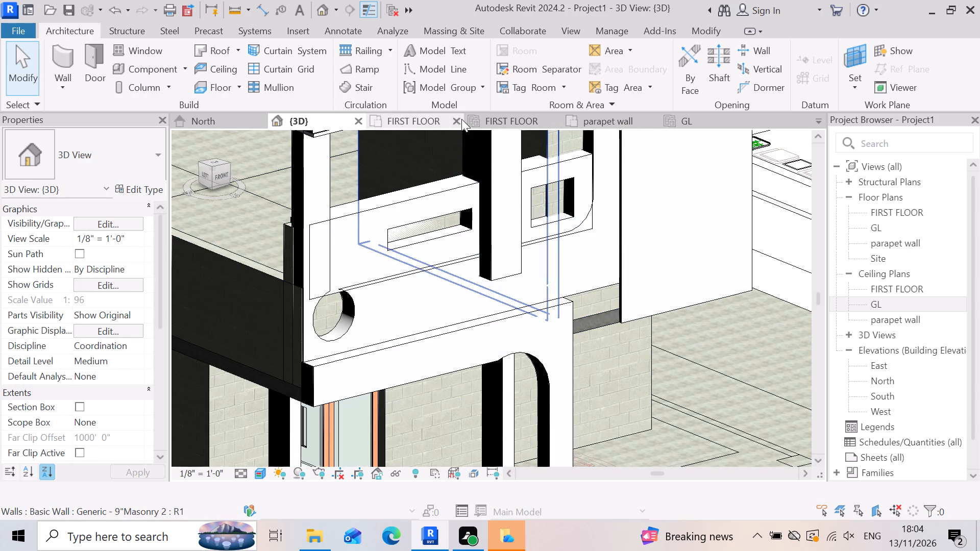
Return to the GL ceiling plan and examine the generic model frame along the porch's front edge.
left_click(705, 124)
left_click(454, 333)
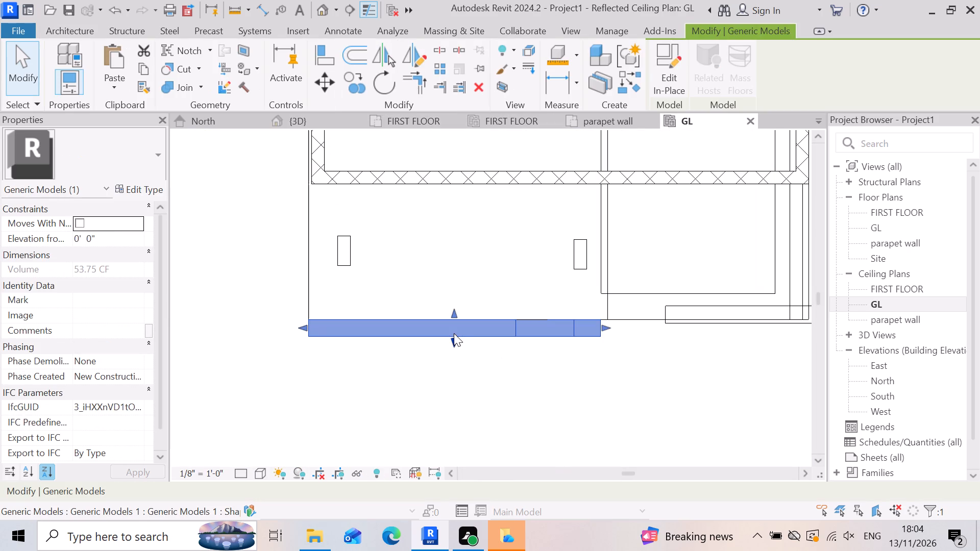
scroll(441, 391, "up", 3)
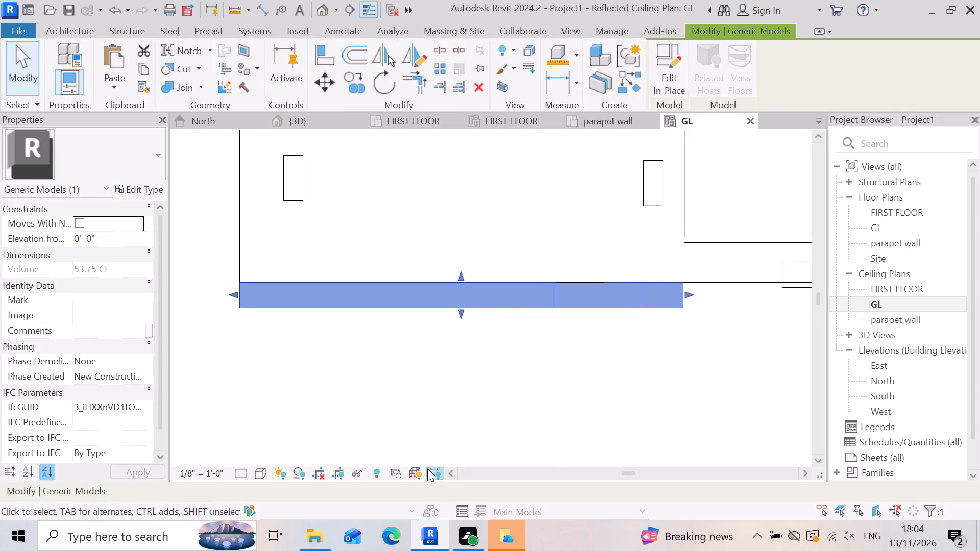
key("Escape")
left_click(437, 300)
key("z")
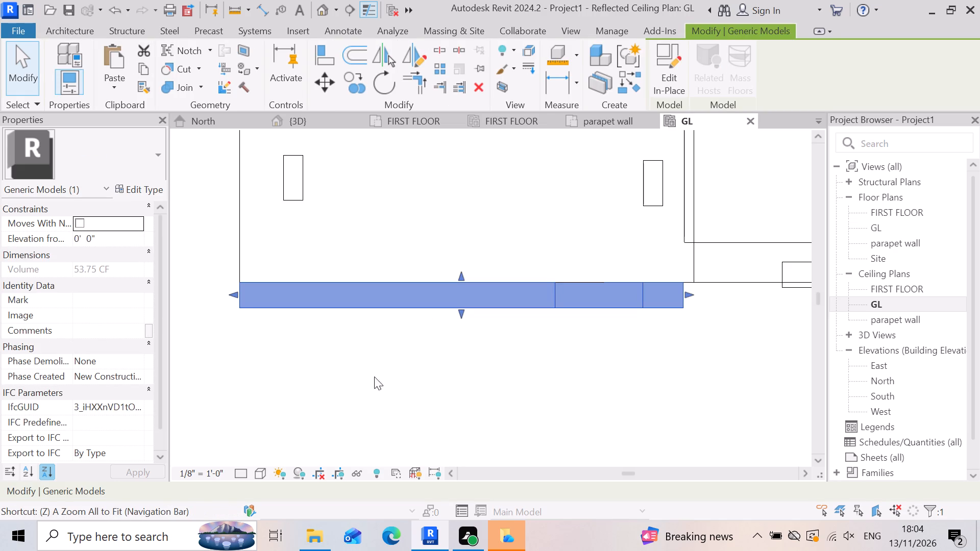
key("Escape")
left_click(561, 288)
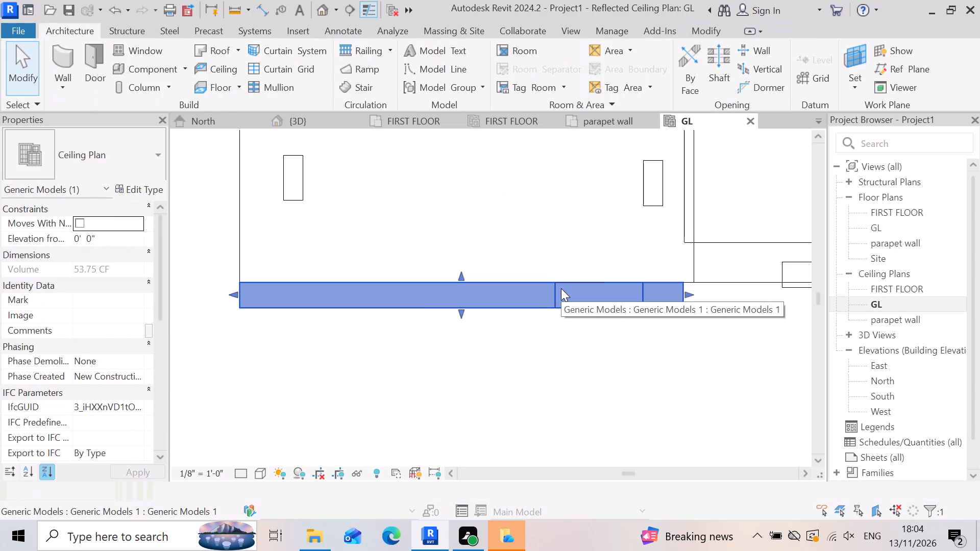
key("Escape")
left_click(299, 297)
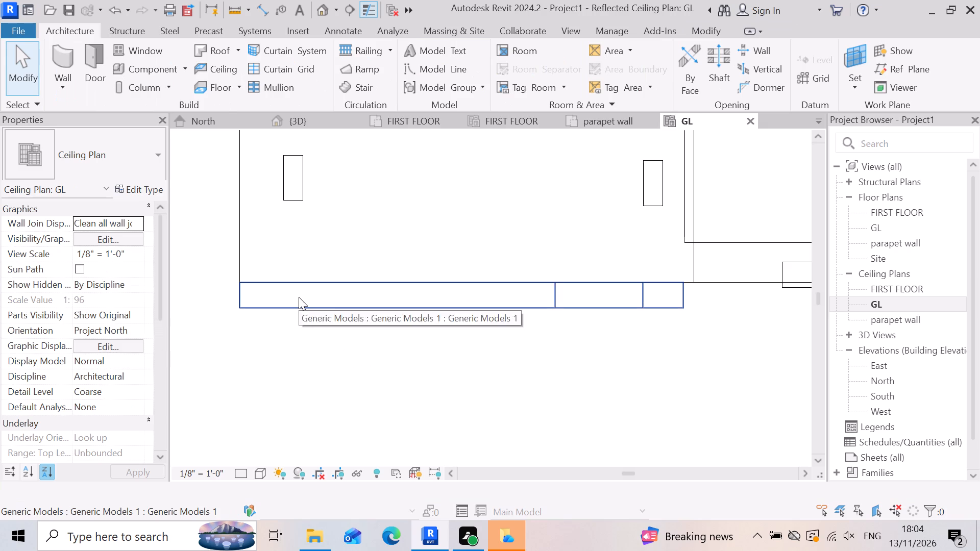
scroll(669, 288, "up", 2)
key("Escape")
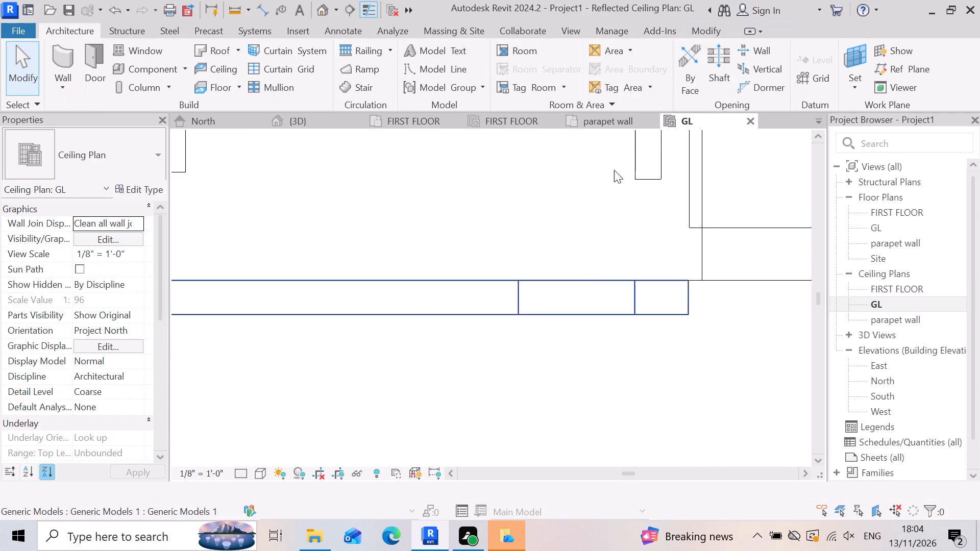
Examine how the first-floor slab edge and the generic model frame line up along the porch front in the GL ceiling plan.
scroll(711, 377, "down", 5)
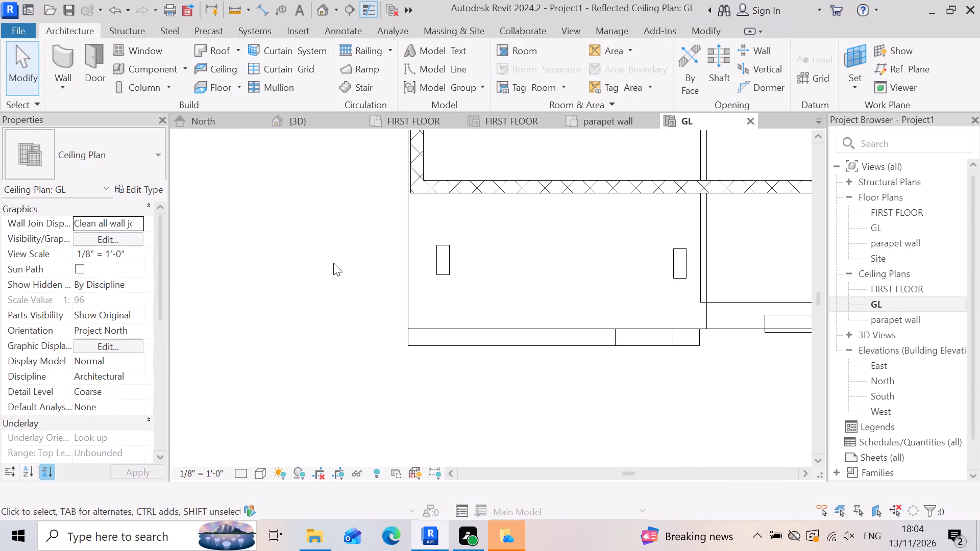
scroll(378, 271, "down", 8)
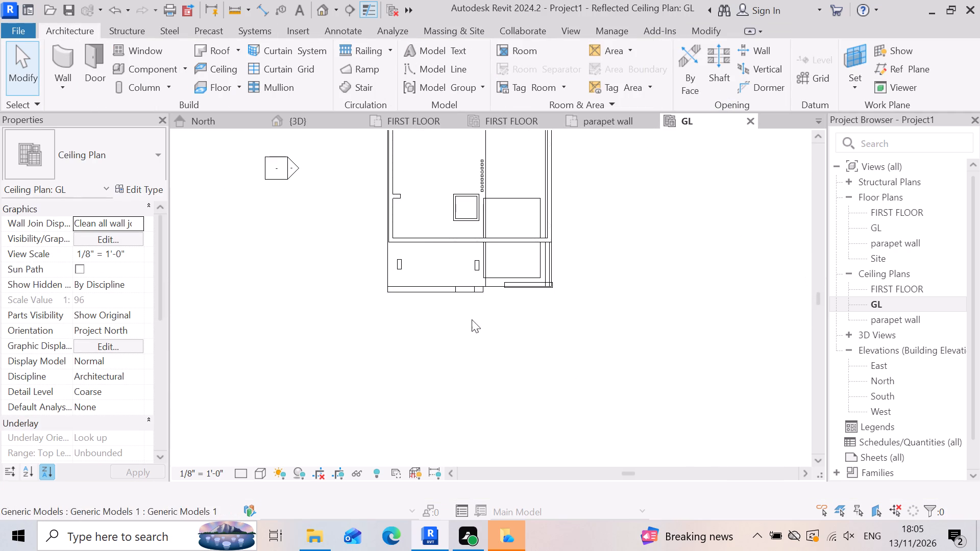
scroll(449, 299, "up", 5)
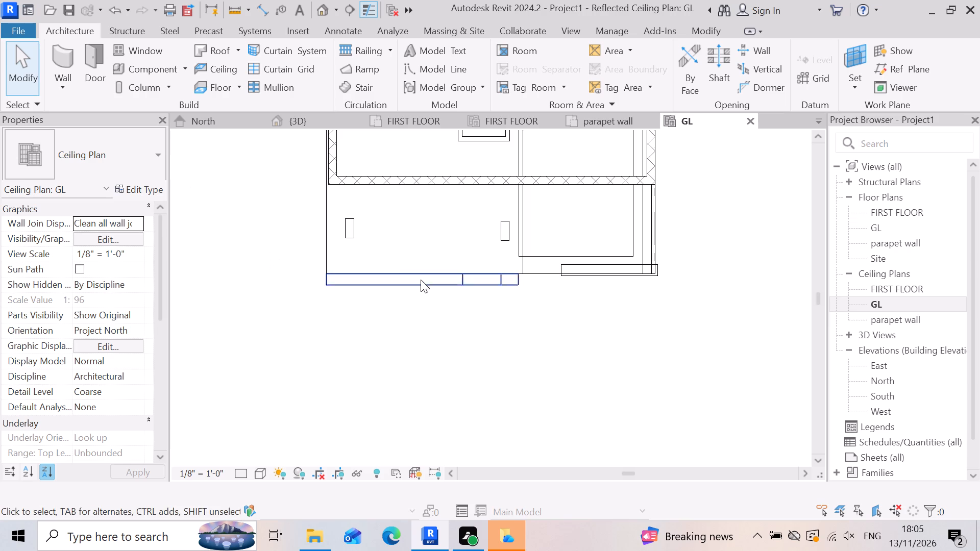
left_click(385, 274)
left_click(379, 306)
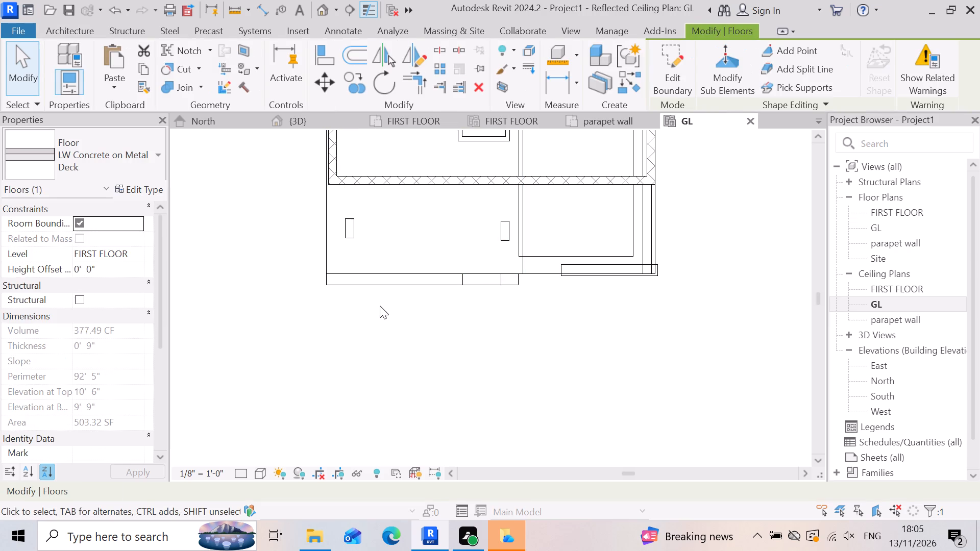
left_click(375, 281)
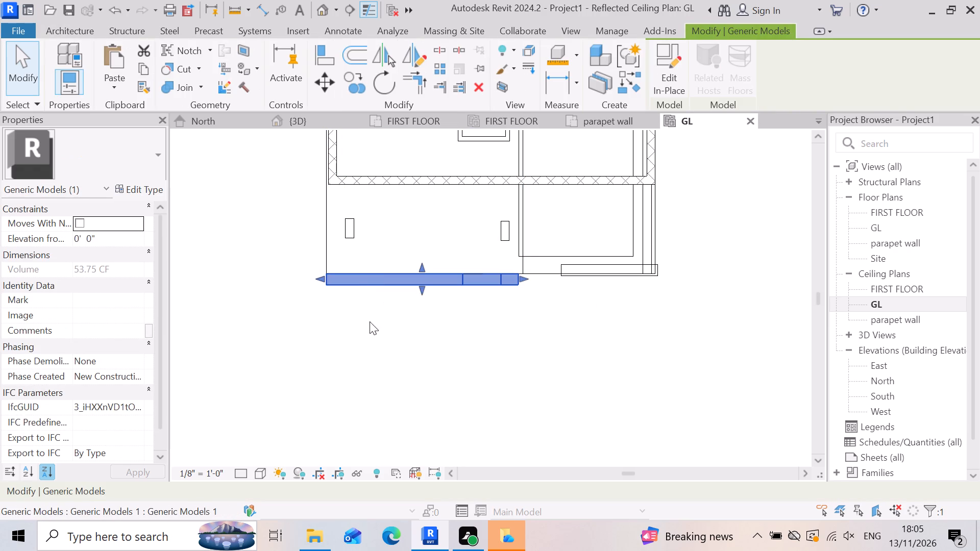
left_click(363, 340)
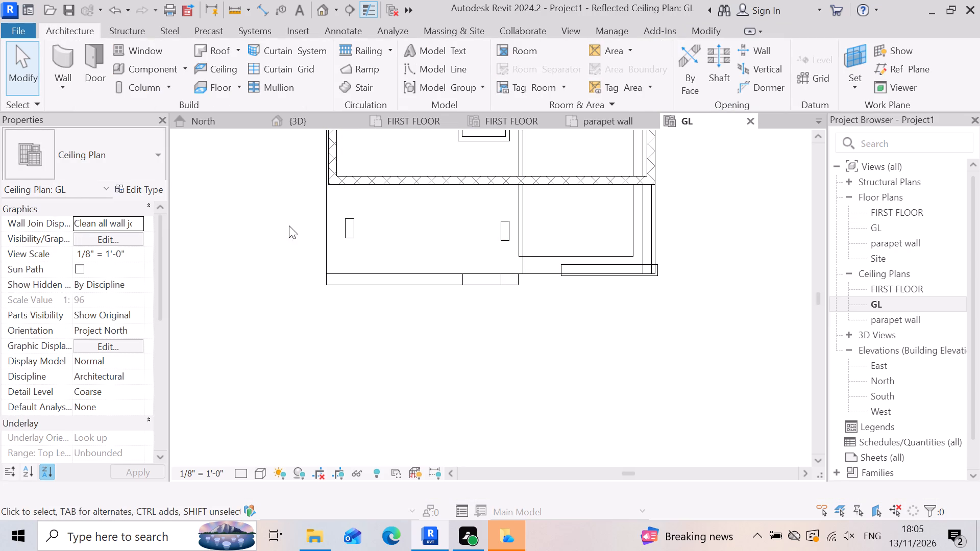
scroll(509, 294, "up", 2)
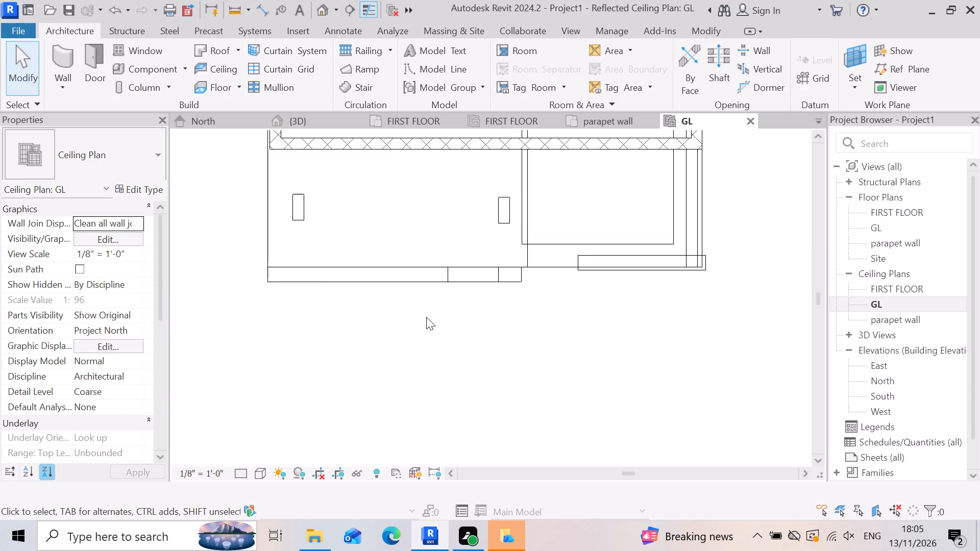
In the 3D view, examine the curved porch frame and the facade edge above it from the front, from above and below.
left_click(334, 119)
scroll(479, 303, "down", 4)
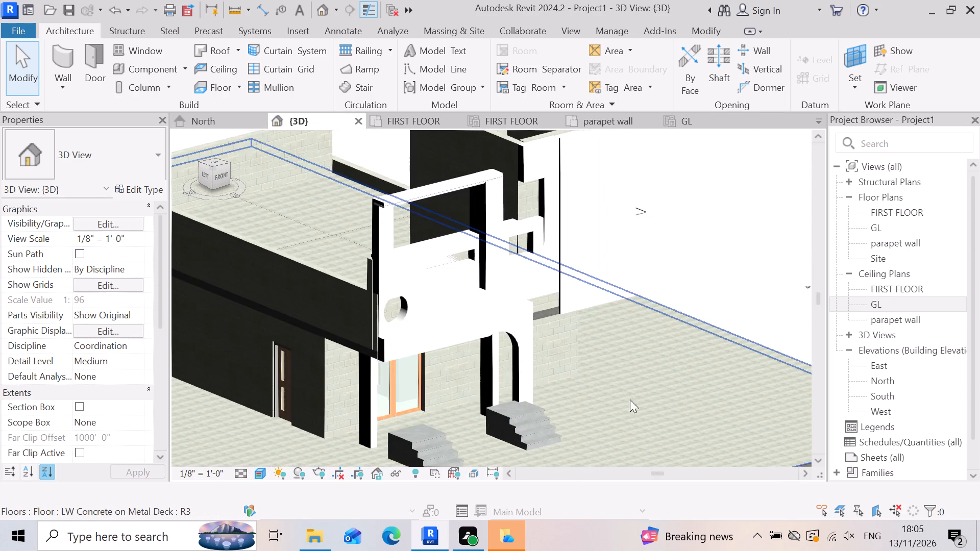
key("Escape")
scroll(568, 304, "down", 9)
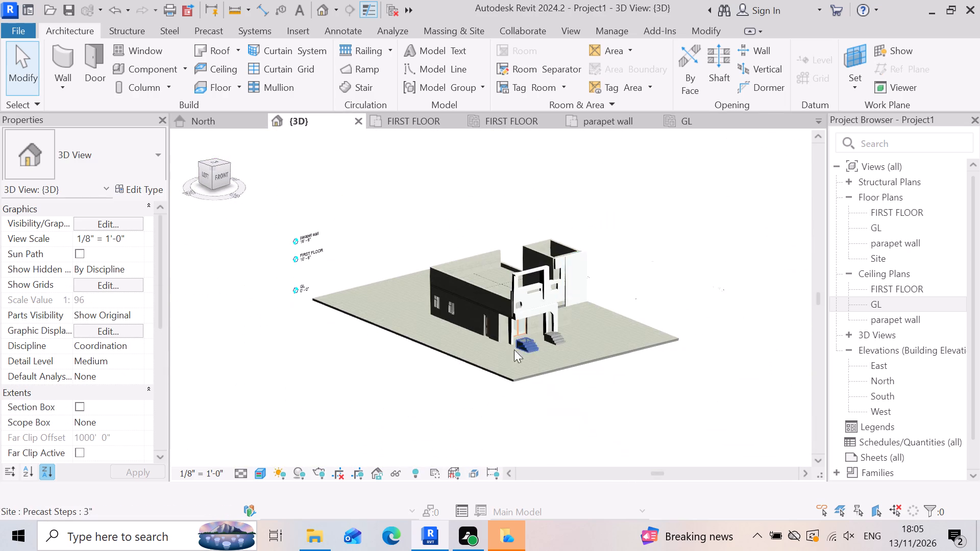
left_click(330, 406)
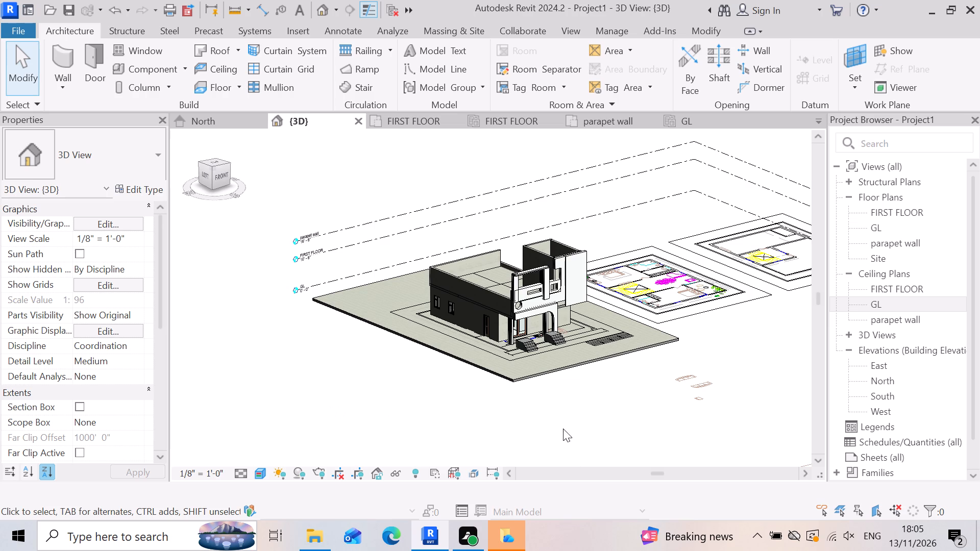
right_click_drag(556, 421, 476, 428, "shift")
middle_click_drag(539, 400, 476, 428, "shift")
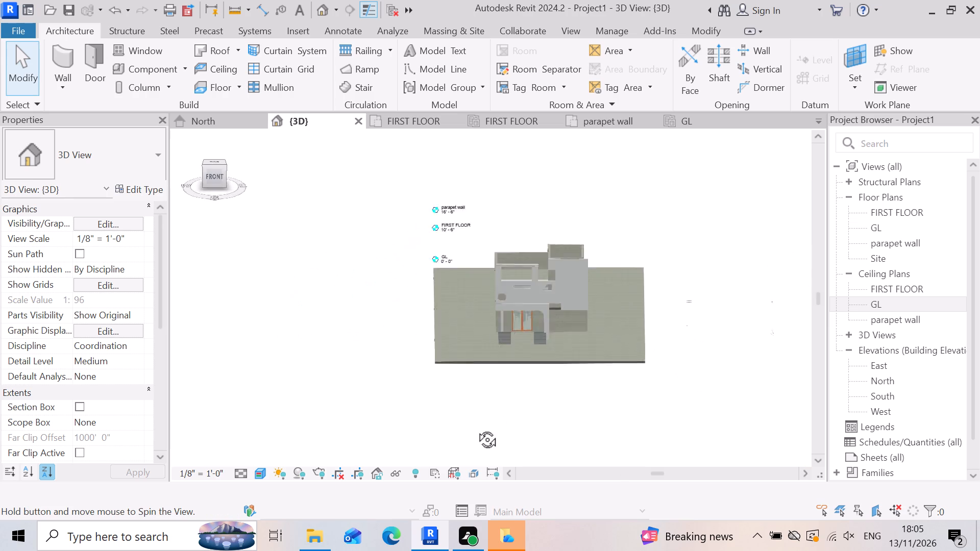
middle_click_drag(476, 428, 474, 430, "shift")
right_click_drag(476, 428, 468, 413, "shift")
scroll(442, 298, "up", 15, "shift")
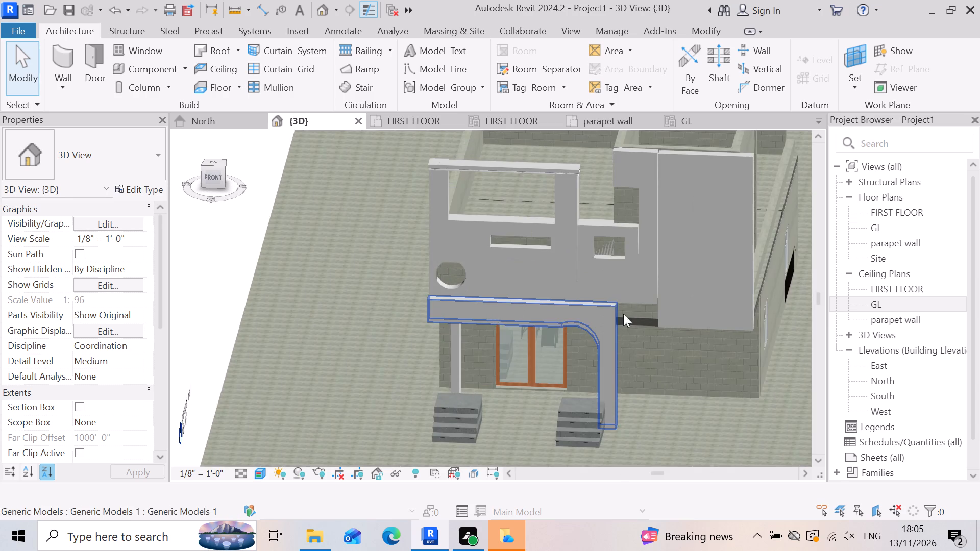
scroll(623, 314, "up", 2, "shift")
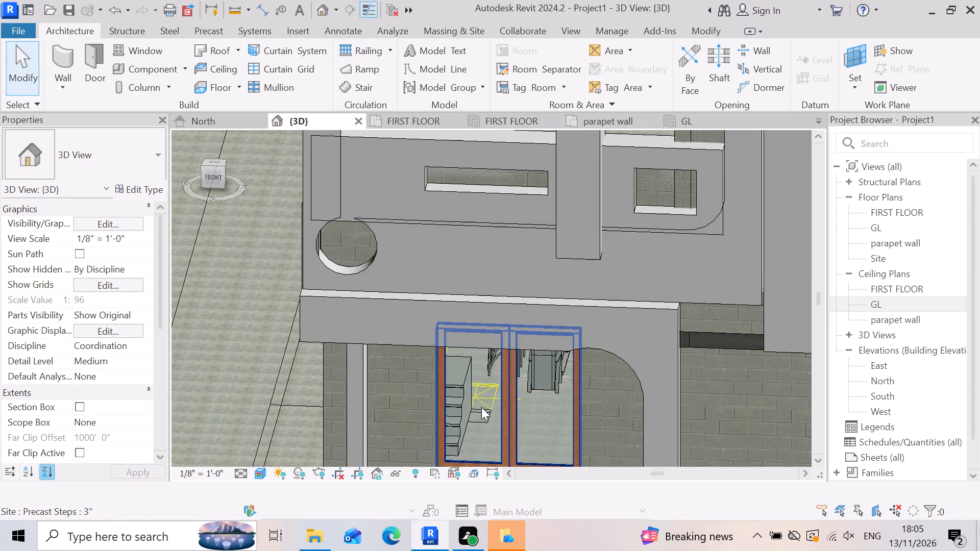
middle_click_drag(479, 392, 510, 297, "shift")
right_click_drag(477, 381, 510, 297, "shift")
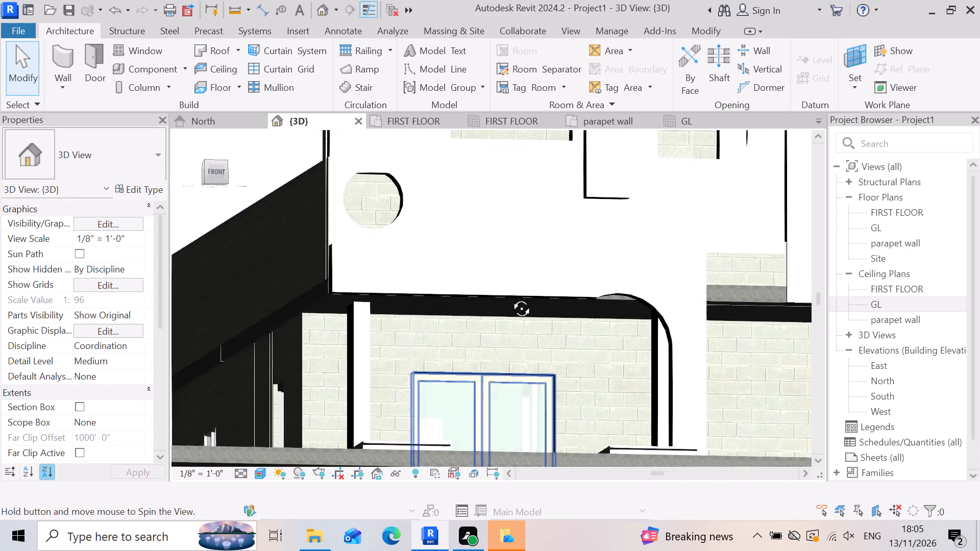
middle_click_drag(510, 297, 494, 431, "shift")
right_click_drag(510, 297, 494, 431, "shift")
scroll(494, 431, "up", 1, "shift")
scroll(671, 385, "up", 4)
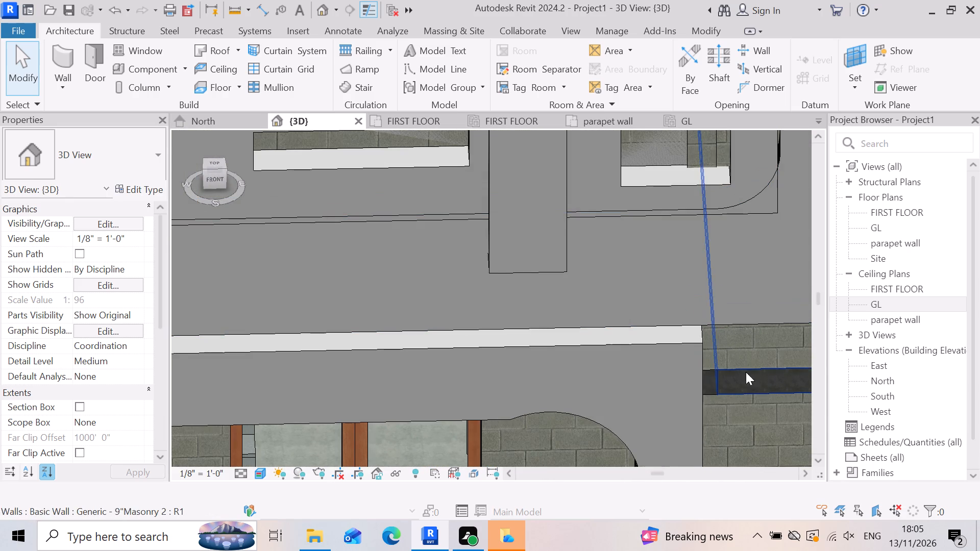
scroll(621, 333, "down", 3)
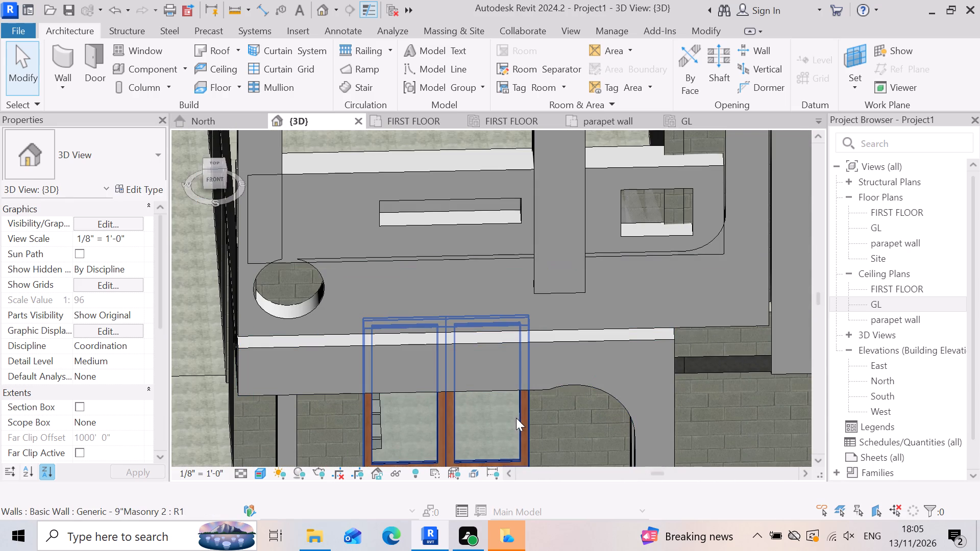
scroll(699, 360, "up", 2)
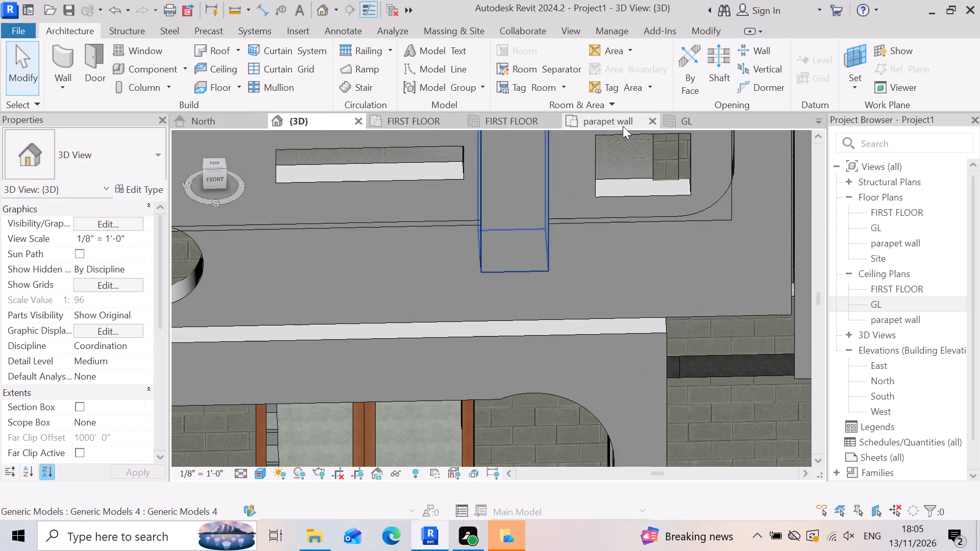
In the GL ceiling plan, sketch a rectangular 2' x 4' ACT System ceiling about 17' - 2" by 1' over the porch's front frame strip.
left_click(702, 117)
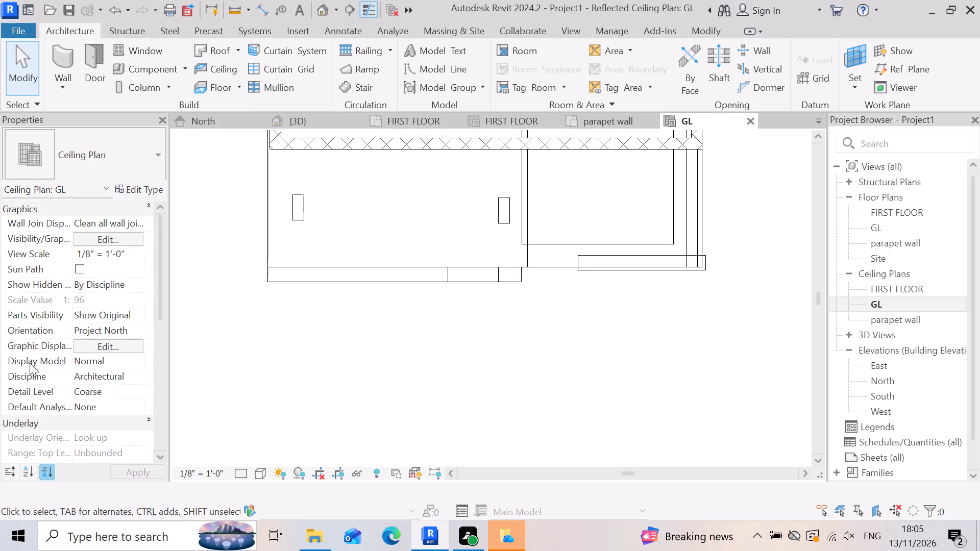
left_click(230, 68)
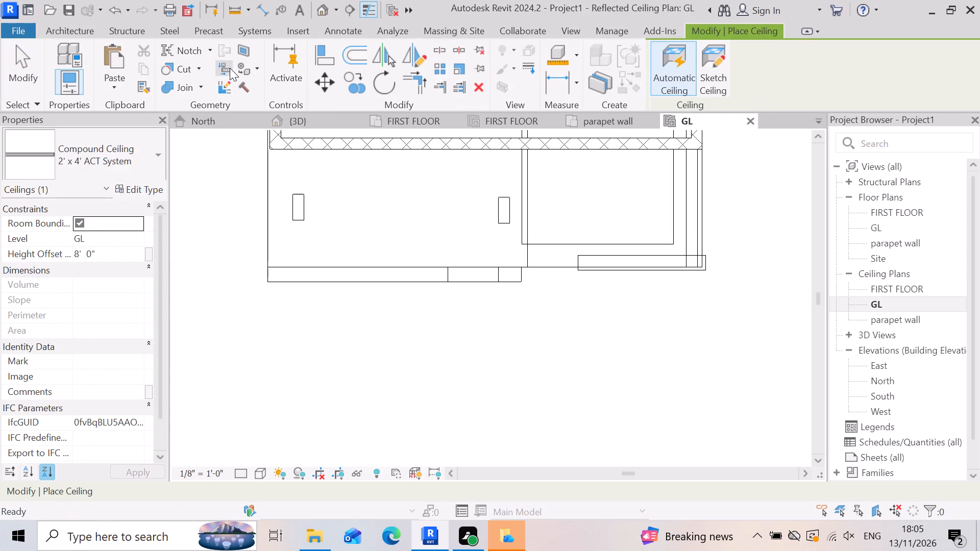
left_click(724, 69)
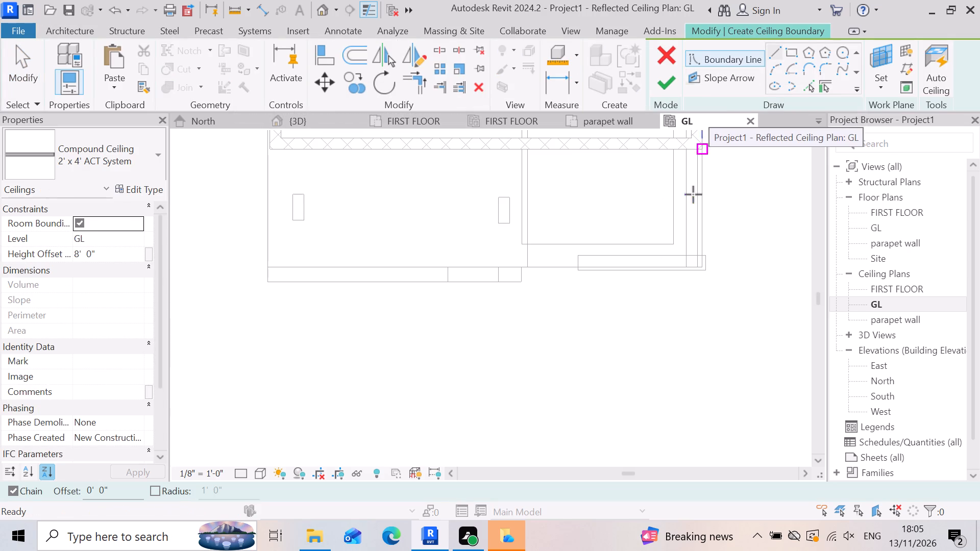
scroll(285, 288, "up", 2)
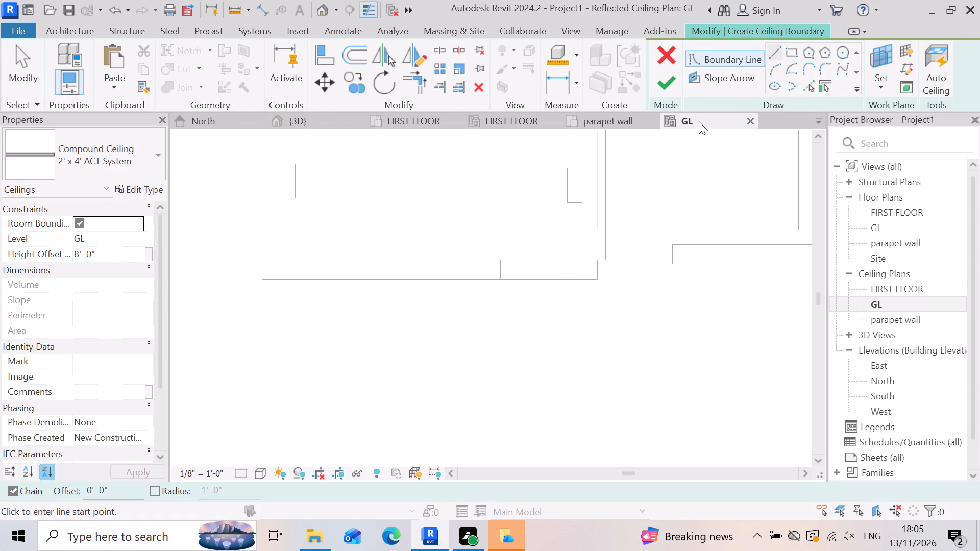
left_click(790, 47)
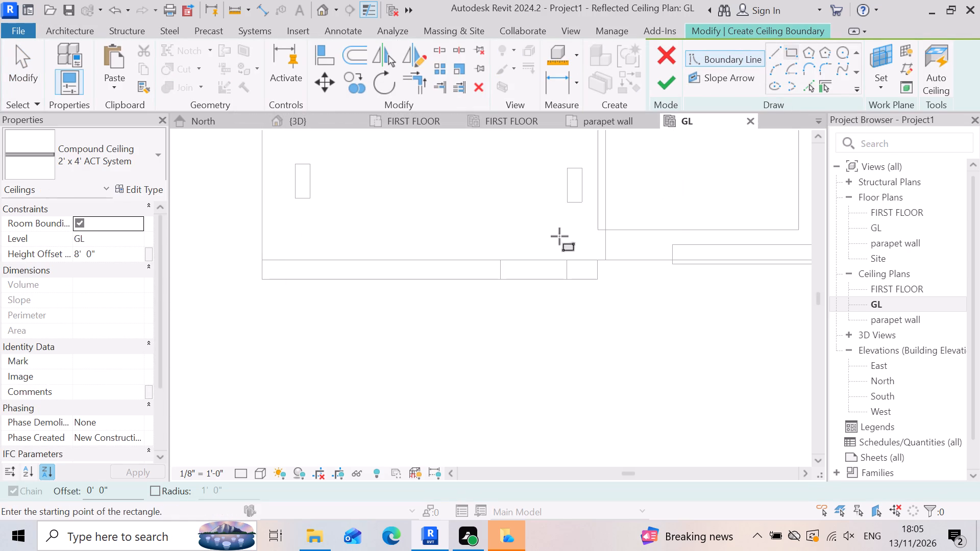
left_click(264, 284)
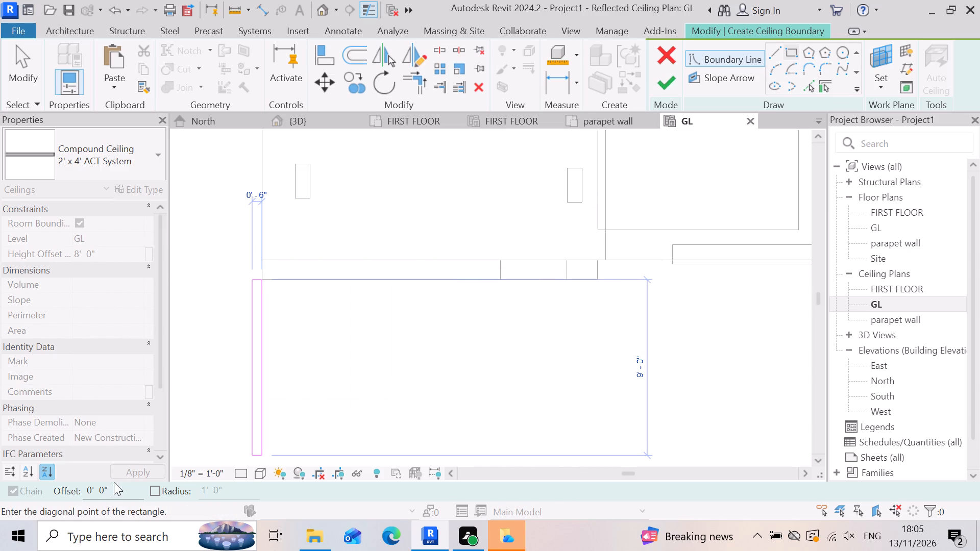
left_click_drag(118, 487, 57, 484)
left_click(56, 483)
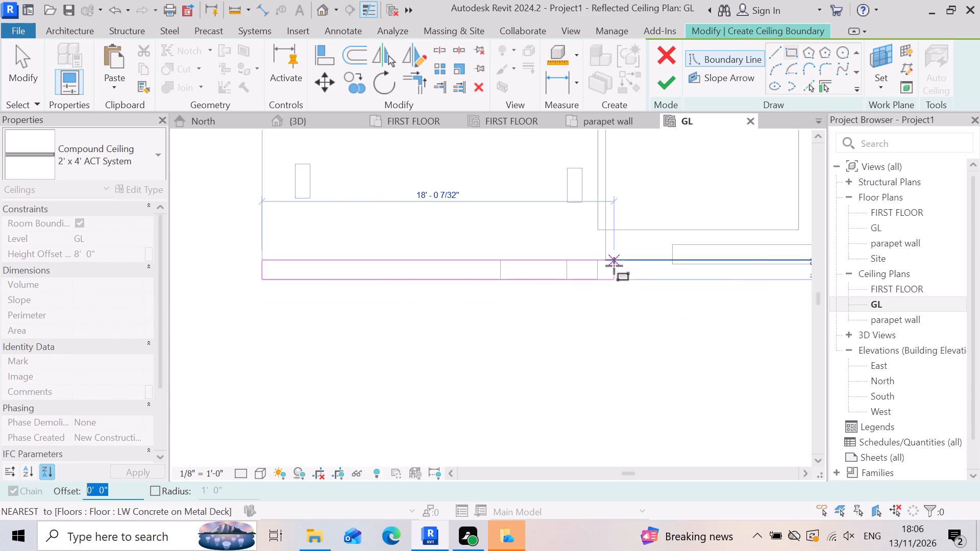
scroll(610, 281, "down", 2)
scroll(610, 281, "up", 1)
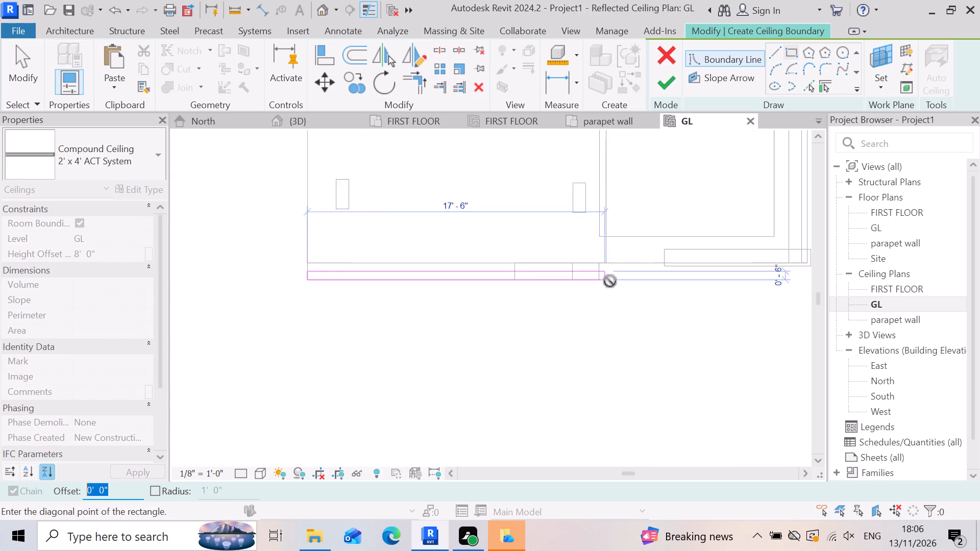
scroll(610, 281, "up", 4)
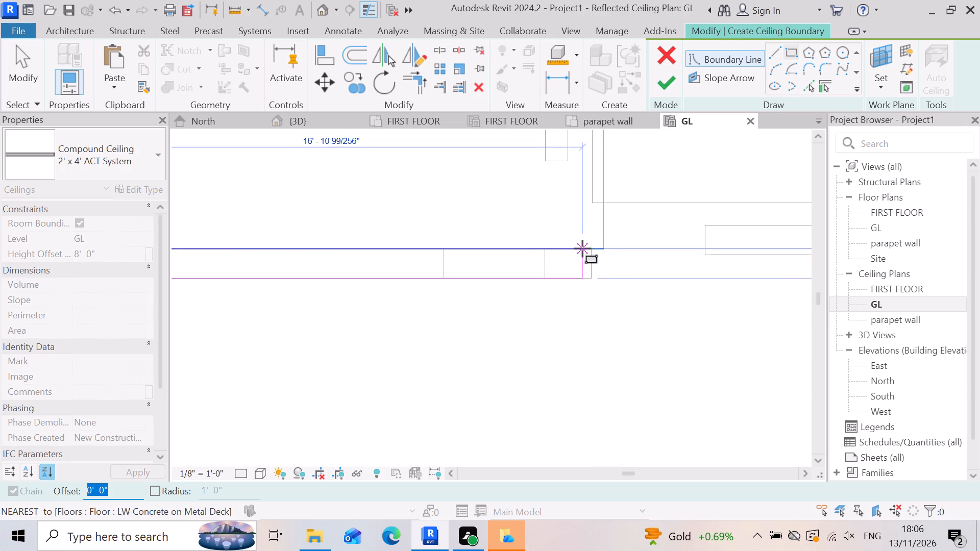
left_click(594, 251)
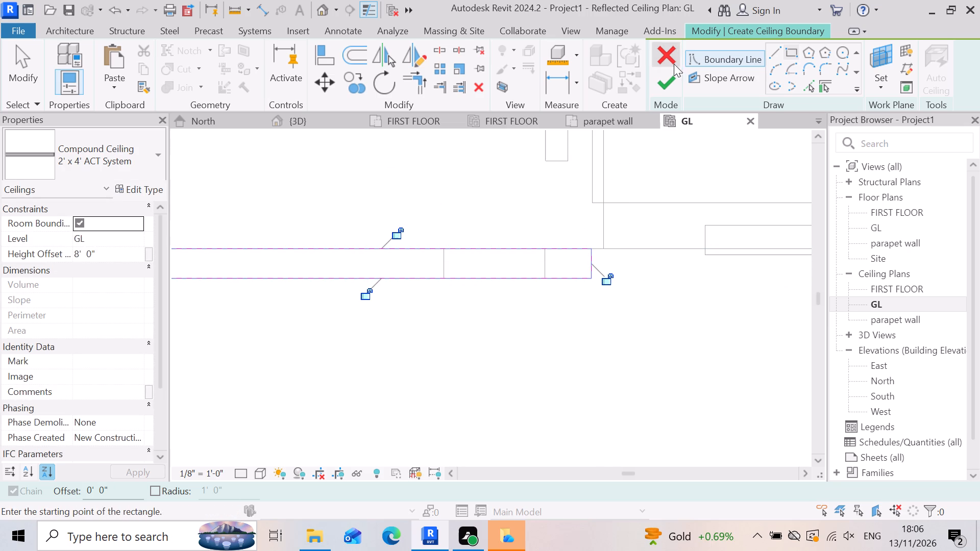
left_click(660, 76)
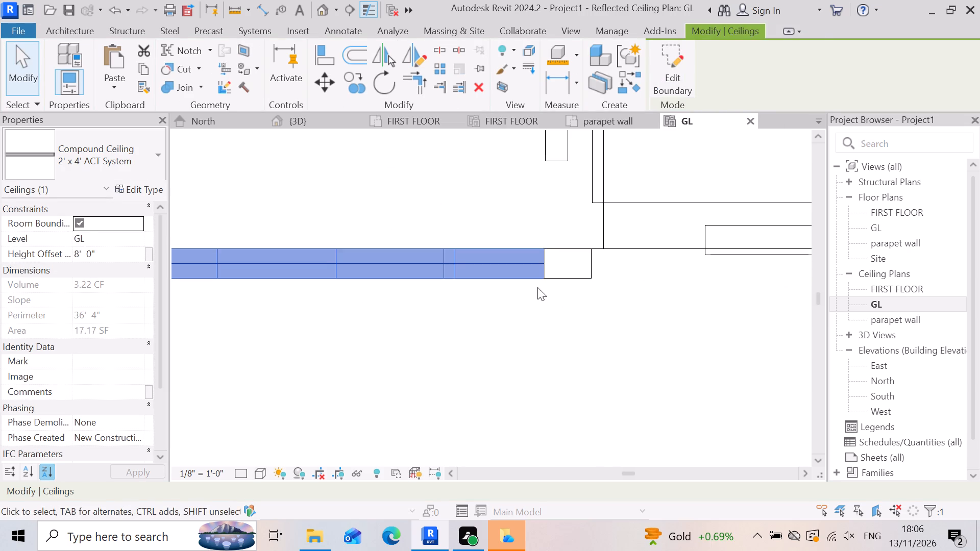
left_click(571, 262)
key("Escape")
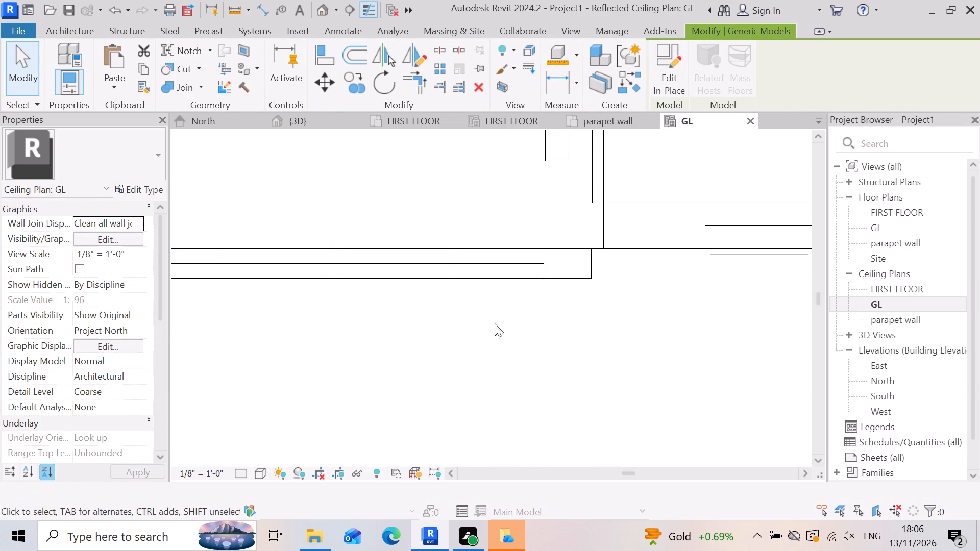
Select the new ceiling strip in plan and inspect its position against the curved porch frame in the 3D view.
scroll(542, 279, "down", 3)
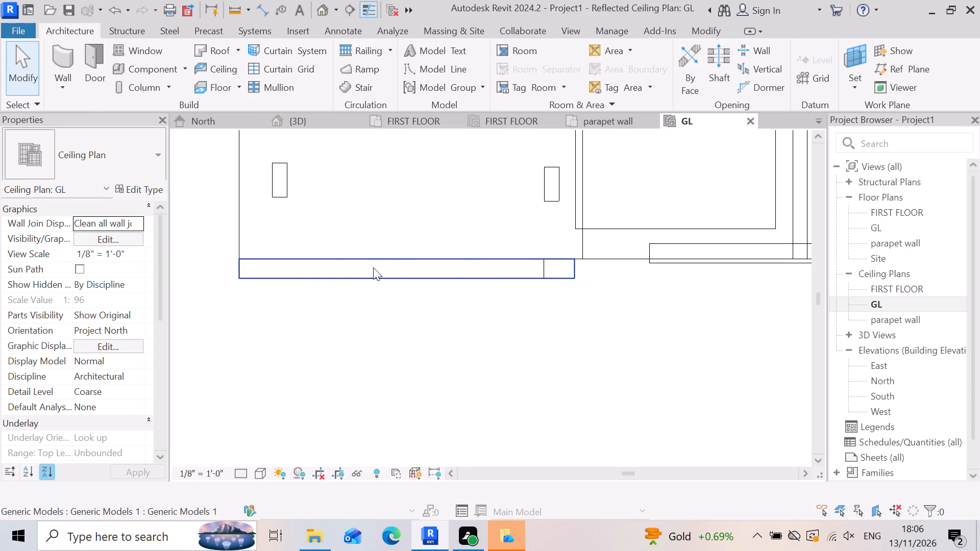
scroll(314, 271, "up", 1)
left_click(317, 269)
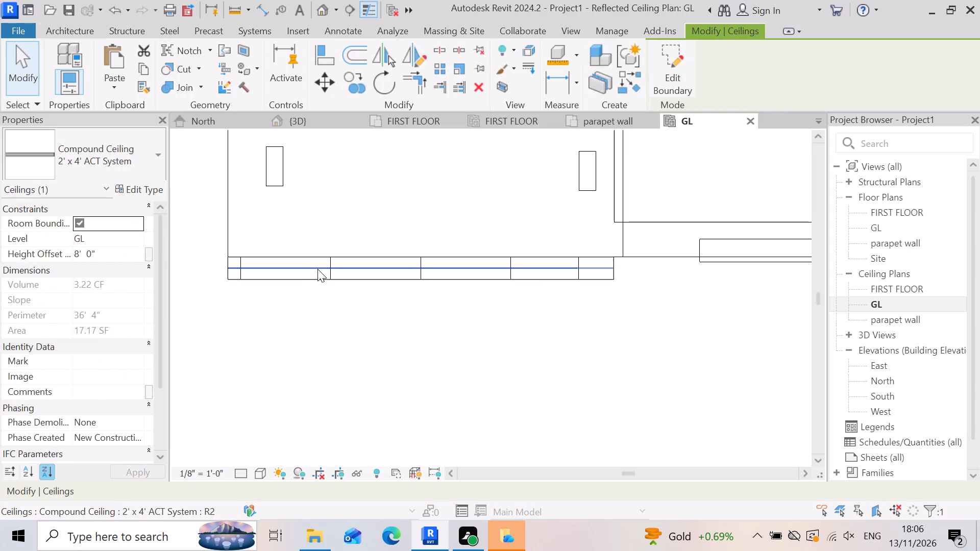
key("grave")
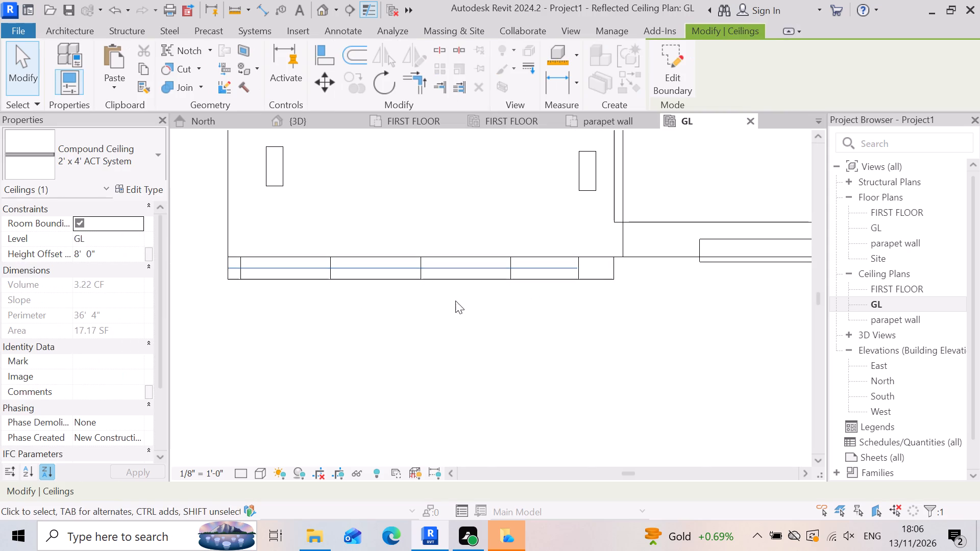
scroll(498, 297, "down", 3)
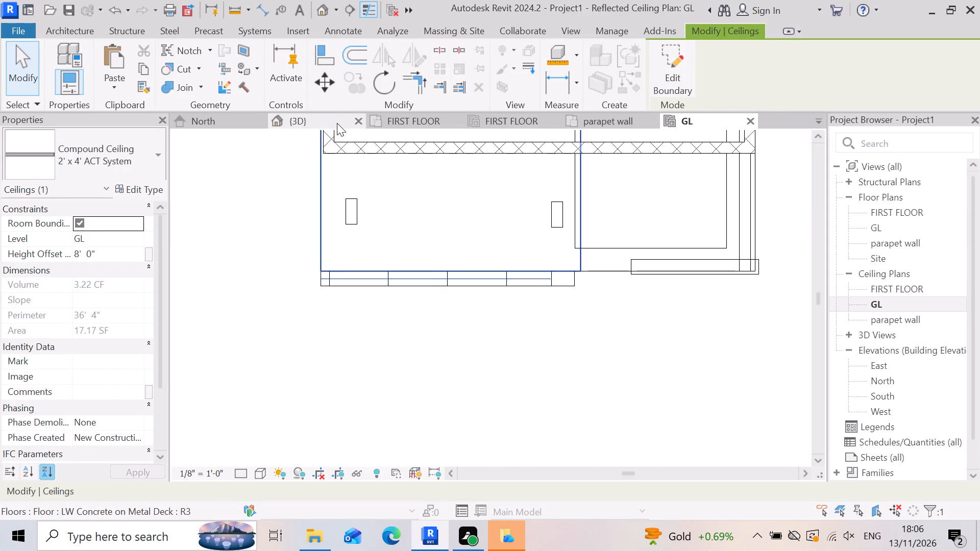
left_click(329, 122)
scroll(565, 259, "down", 8)
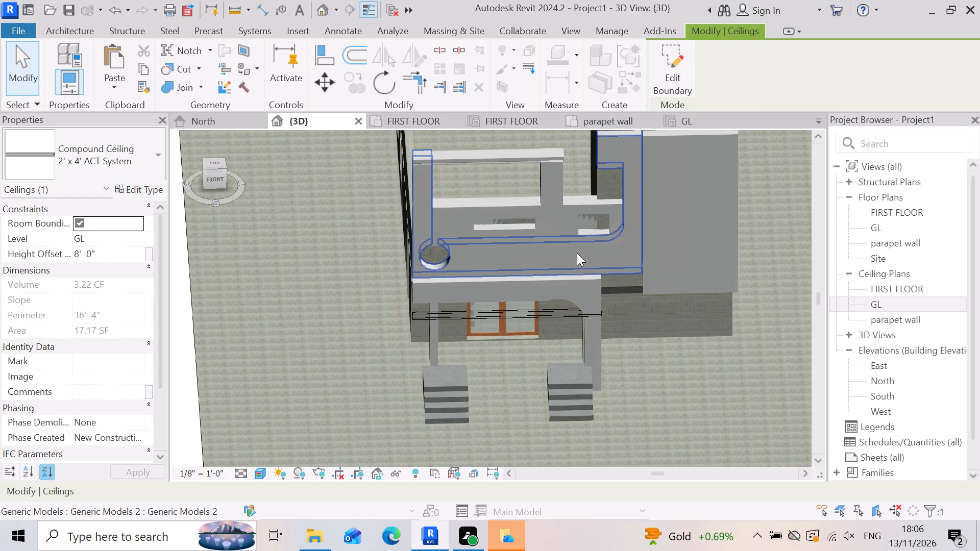
key("Escape")
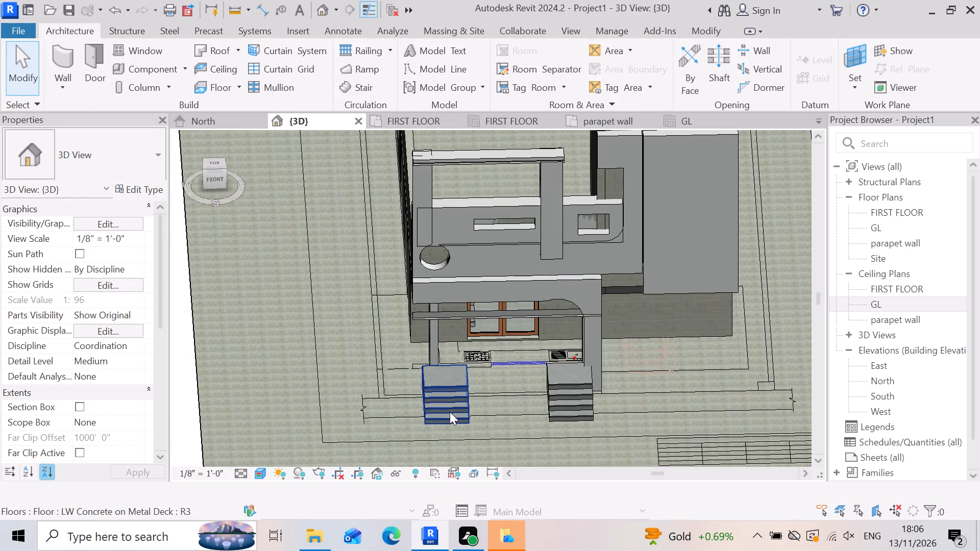
In the 3D view, examine the new ceiling strip's end and its gap below the porch frame beam from the front-left corner.
scroll(511, 382, "down", 3)
scroll(464, 333, "down", 4)
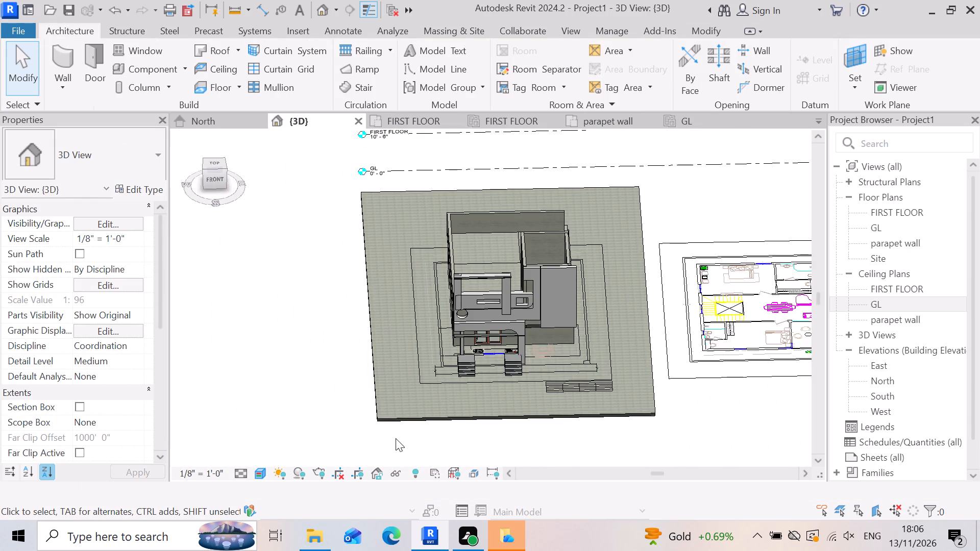
middle_click_drag(399, 415, 399, 407, "shift")
right_click_drag(399, 409, 467, 310, "shift")
middle_click_drag(398, 395, 467, 310, "shift")
scroll(359, 432, "up", 3)
scroll(655, 294, "up", 6)
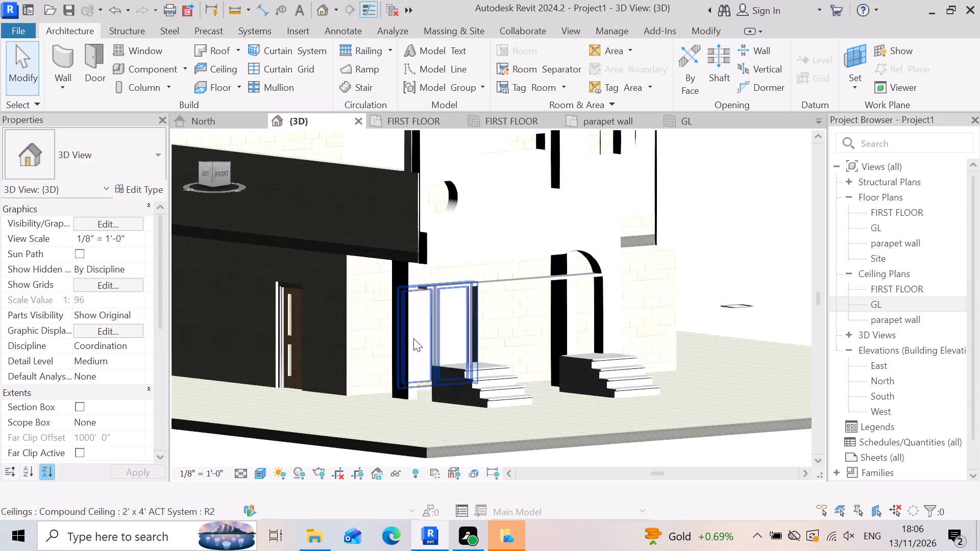
key("Escape")
scroll(476, 279, "up", 3)
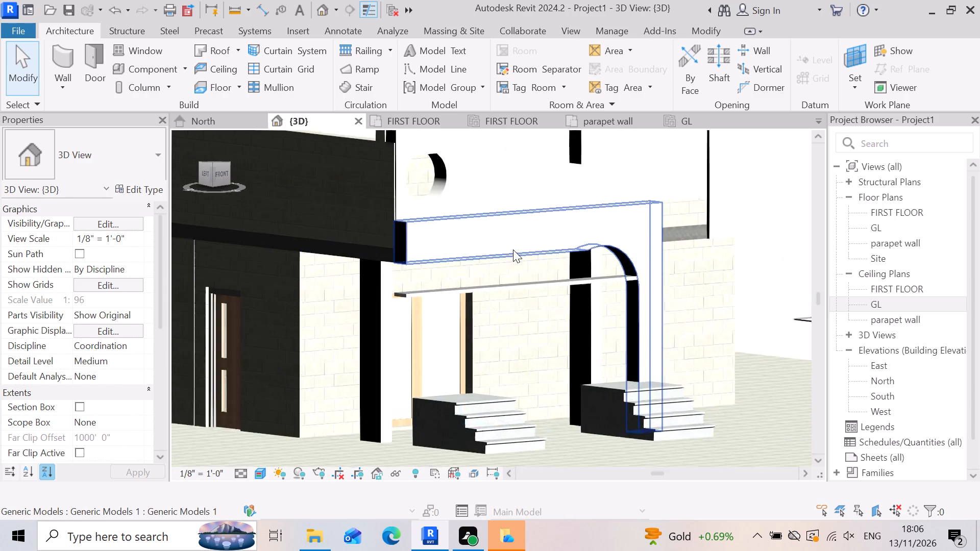
scroll(457, 288, "up", 5)
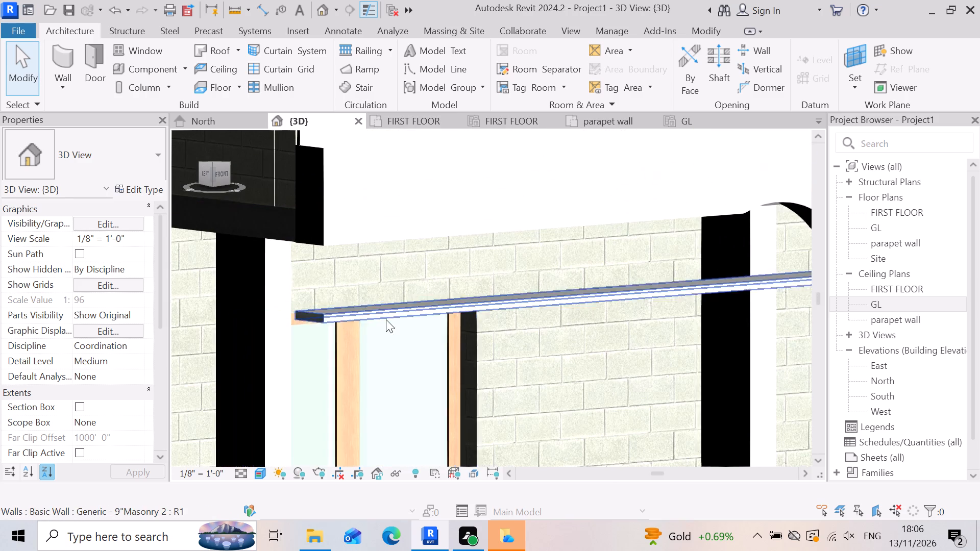
key("Escape")
key("Escape")
key("Escape")
key("Escape")
key("Escape")
key("Escape")
key("Escape")
key("Escape")
key("Escape")
key("Escape")
key("Escape")
key("Escape")
key("Escape")
key("Escape")
right_click_drag(345, 352, 398, 390)
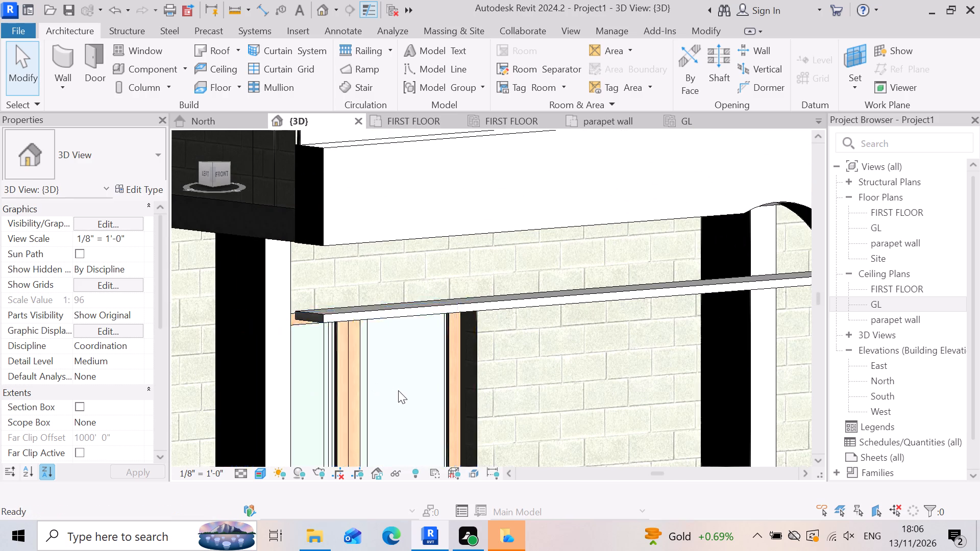
right_click_drag(398, 390, 408, 394)
key("Escape")
scroll(583, 282, "up", 1)
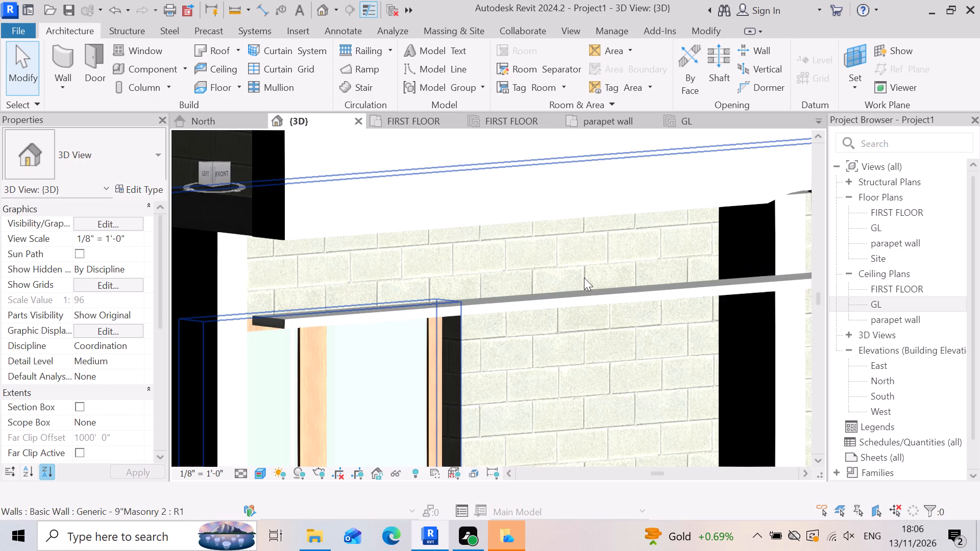
left_click(506, 300)
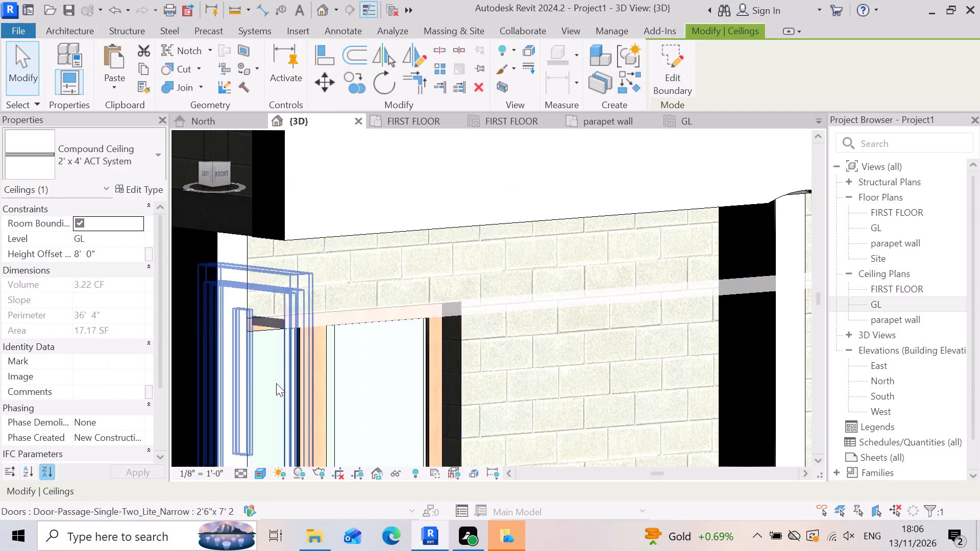
key("Escape")
Examine the ceiling strip against the curved porch frame and the slab underside from the building's right side and the front.
scroll(525, 339, "down", 4)
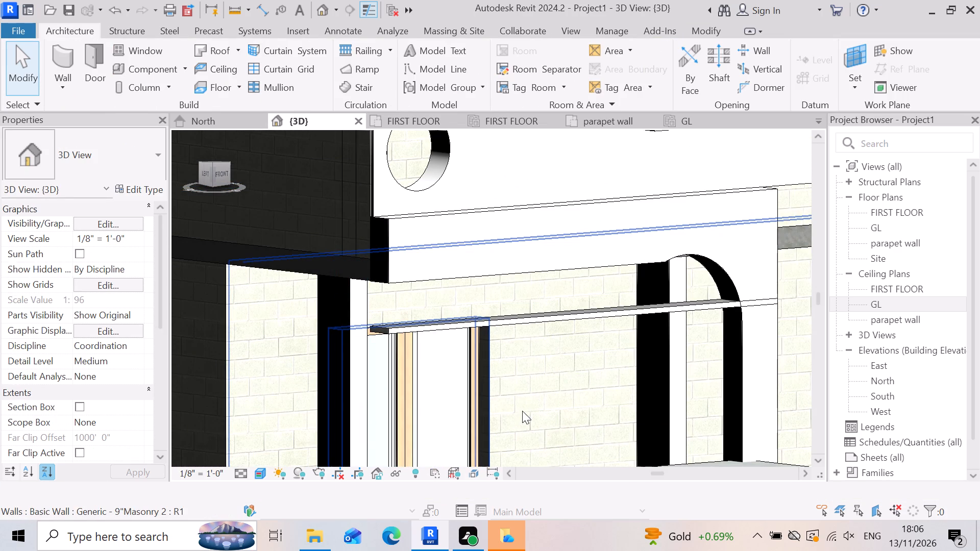
scroll(465, 374, "down", 3)
scroll(723, 282, "up", 4)
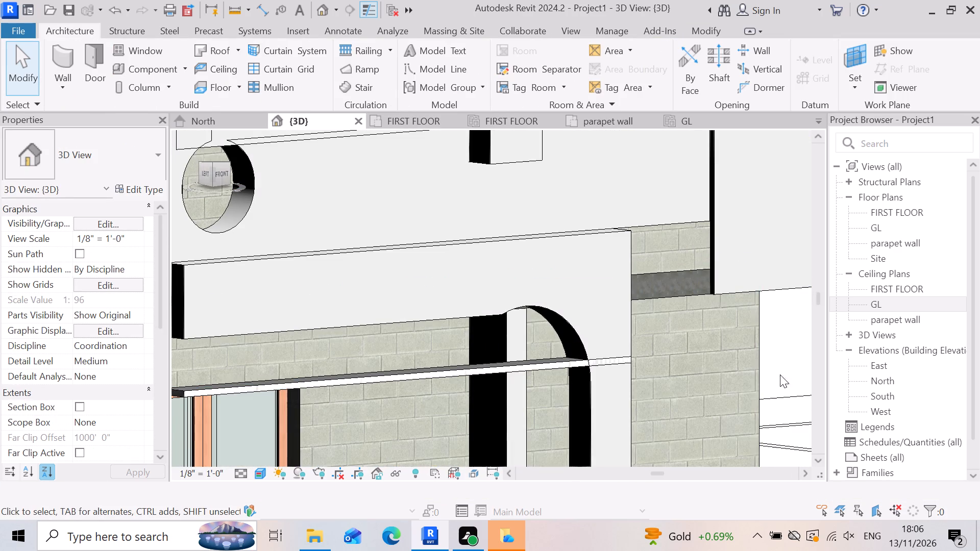
right_click_drag(719, 364, 693, 364, "shift")
middle_click_drag(718, 361, 693, 364, "shift")
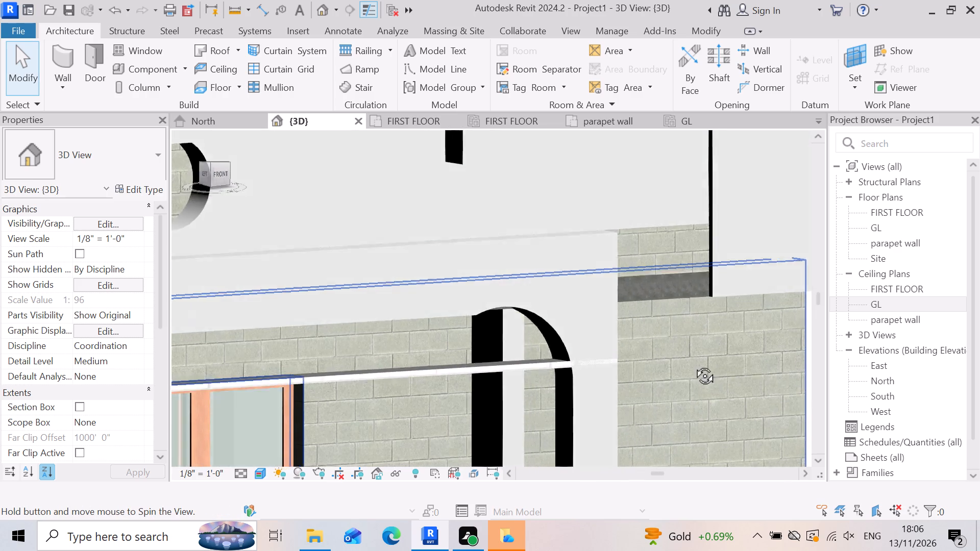
right_click_drag(693, 364, 510, 315, "shift")
middle_click_drag(693, 364, 510, 315, "shift")
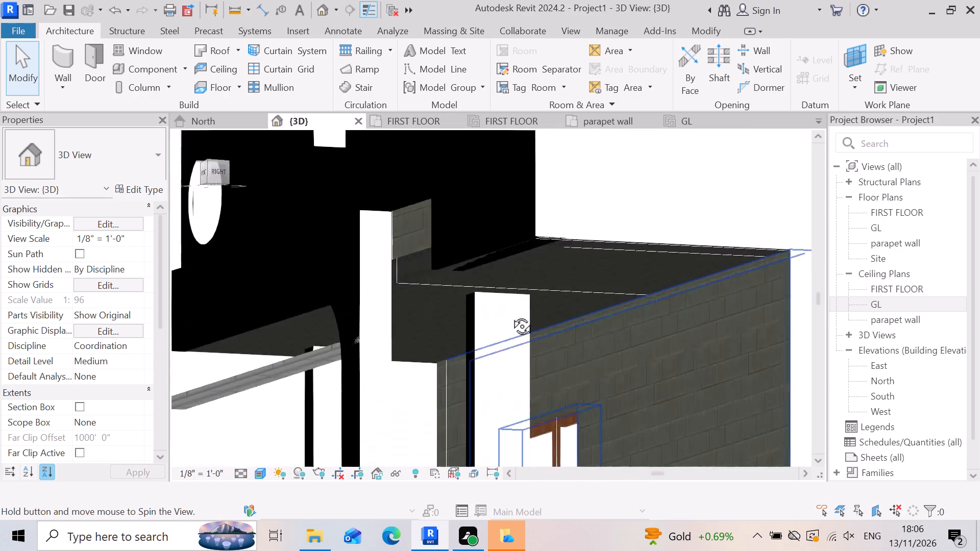
right_click_drag(510, 315, 456, 322, "shift")
middle_click_drag(510, 315, 456, 322, "shift")
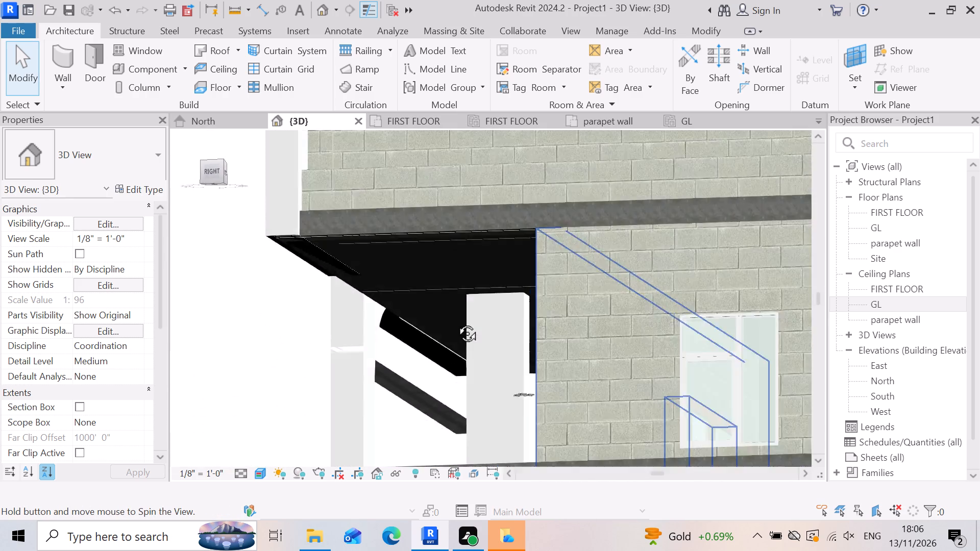
right_click_drag(456, 322, 502, 314, "shift")
middle_click_drag(456, 322, 502, 314, "shift")
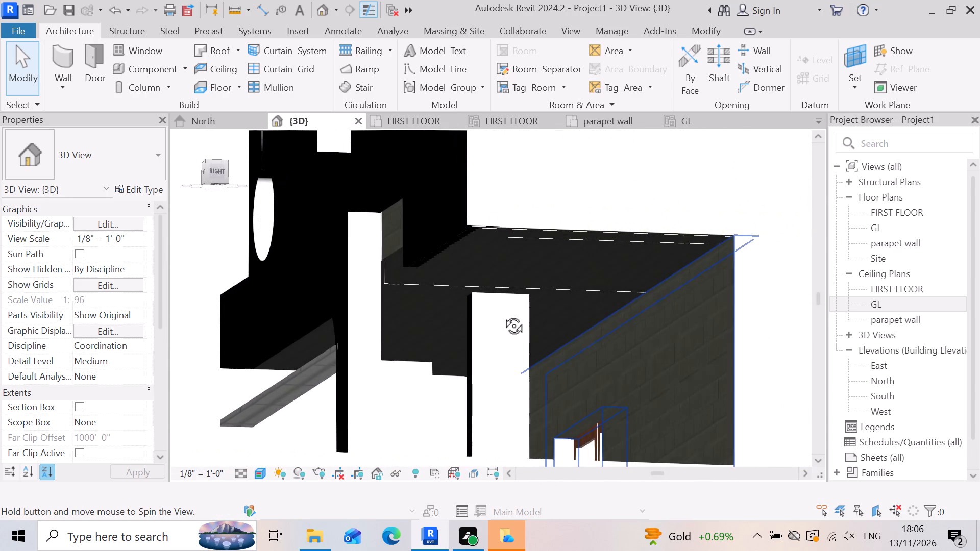
middle_click_drag(502, 314, 504, 315, "shift")
right_click_drag(502, 314, 508, 317, "shift")
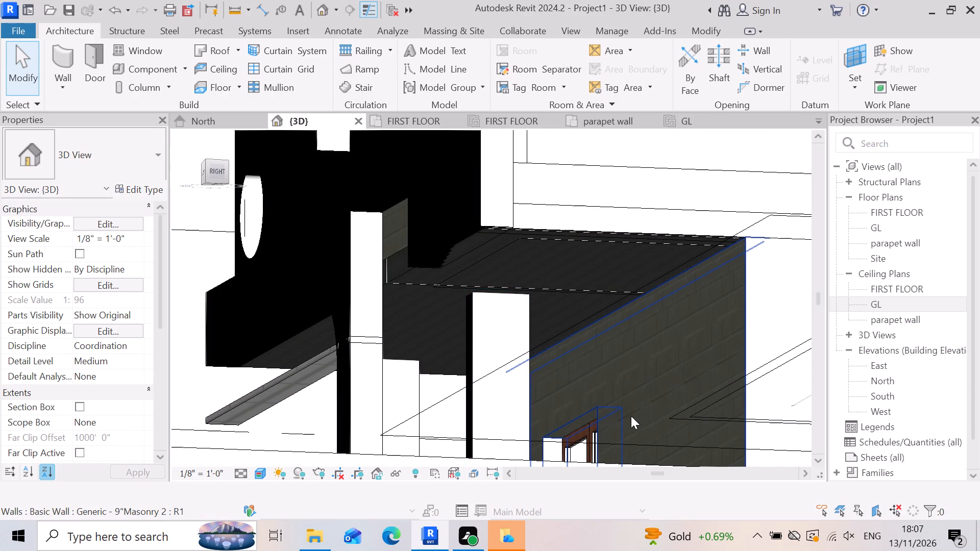
scroll(354, 400, "up", 2)
scroll(314, 345, "up", 3)
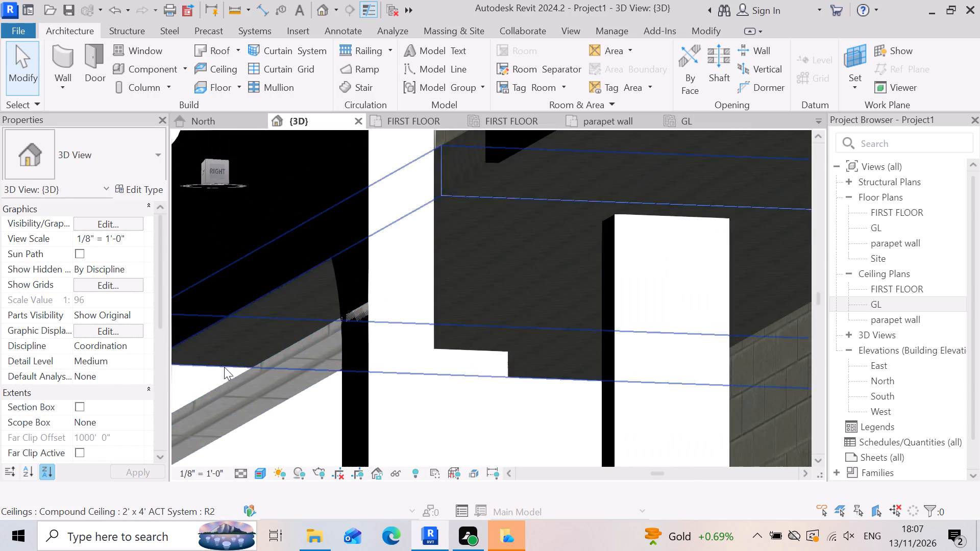
scroll(424, 316, "down", 6)
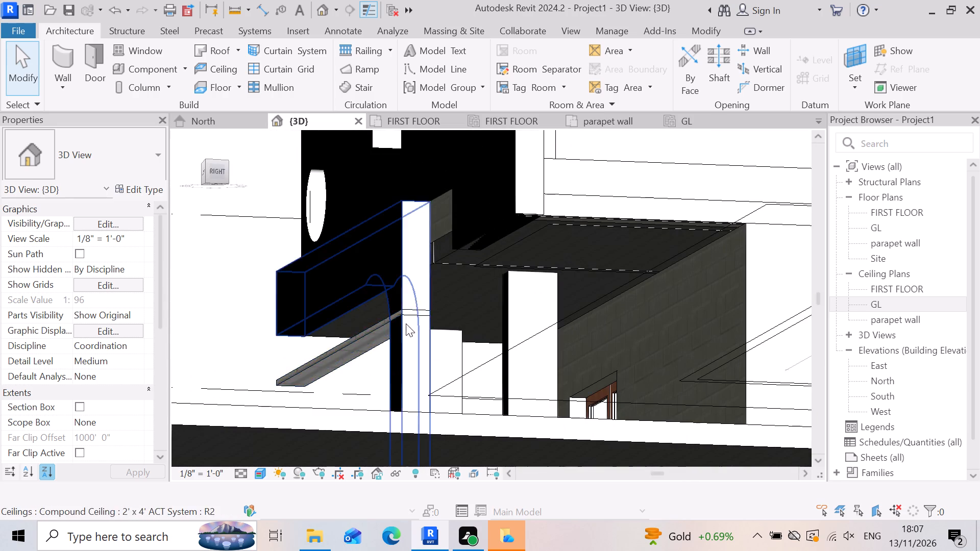
scroll(412, 310, "down", 3)
right_click_drag(373, 331, 403, 345, "shift")
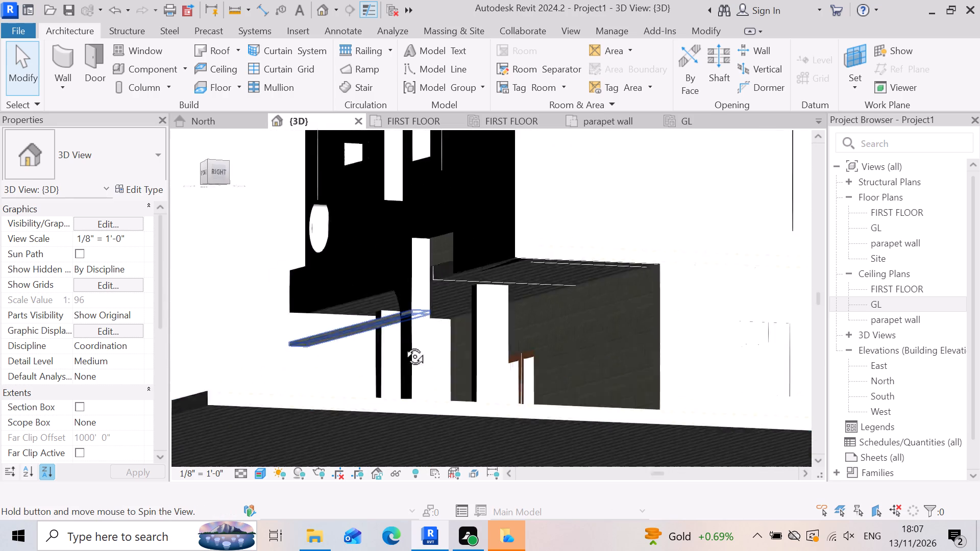
right_click_drag(403, 345, 564, 356, "shift")
scroll(413, 322, "up", 3)
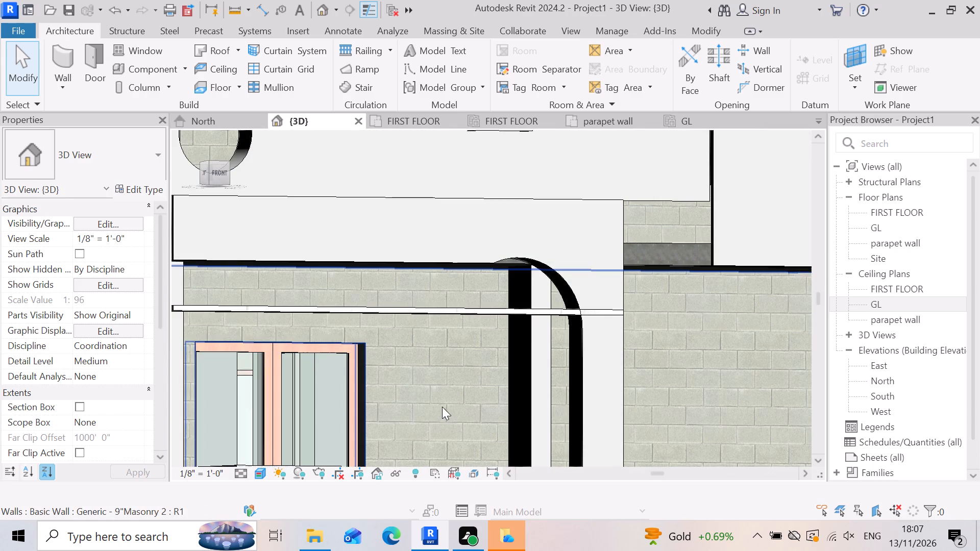
key("Escape")
key("Escape")
In the GL ceiling plan, copy the front ceiling strip about 3' - 11 1/2" back toward the house, across the two porch columns.
left_click(394, 311)
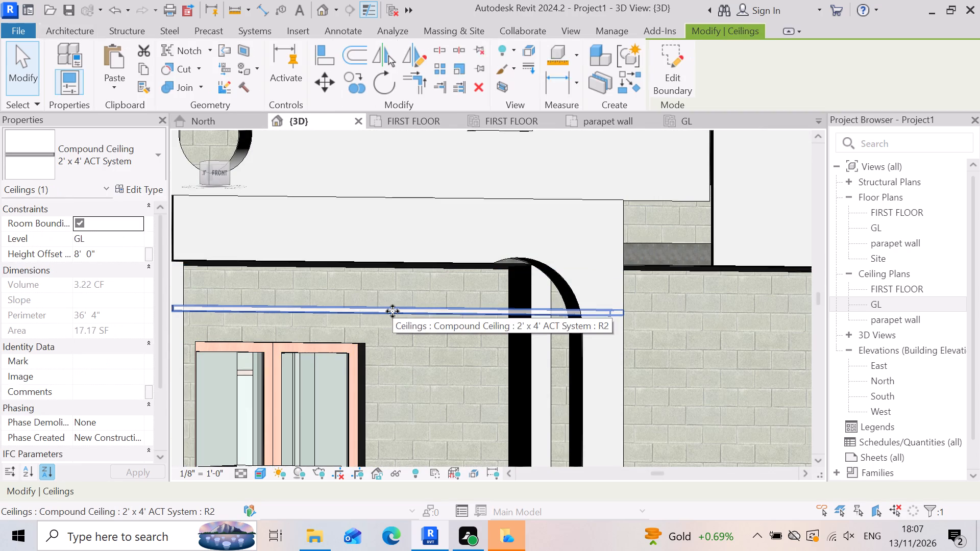
double_click(899, 303)
left_click(498, 429)
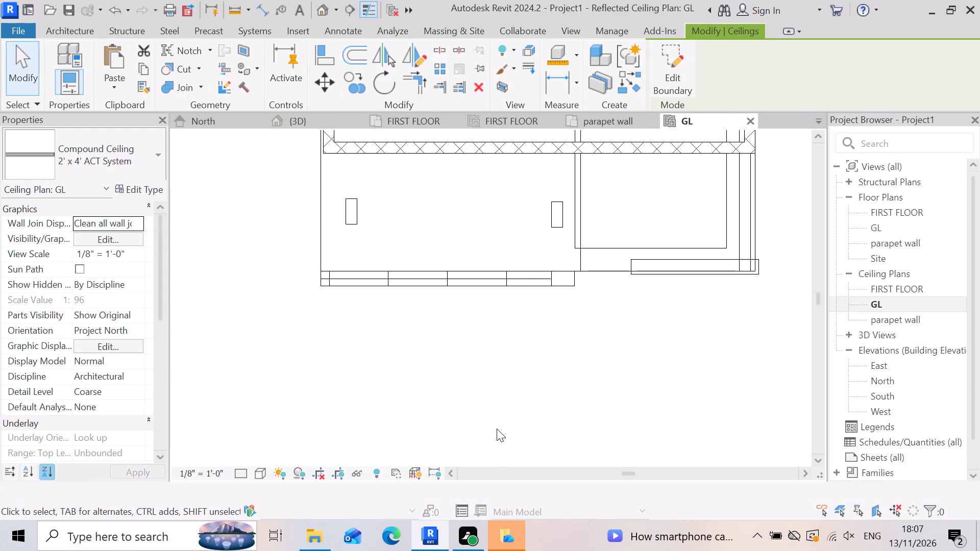
scroll(530, 407, "down", 2)
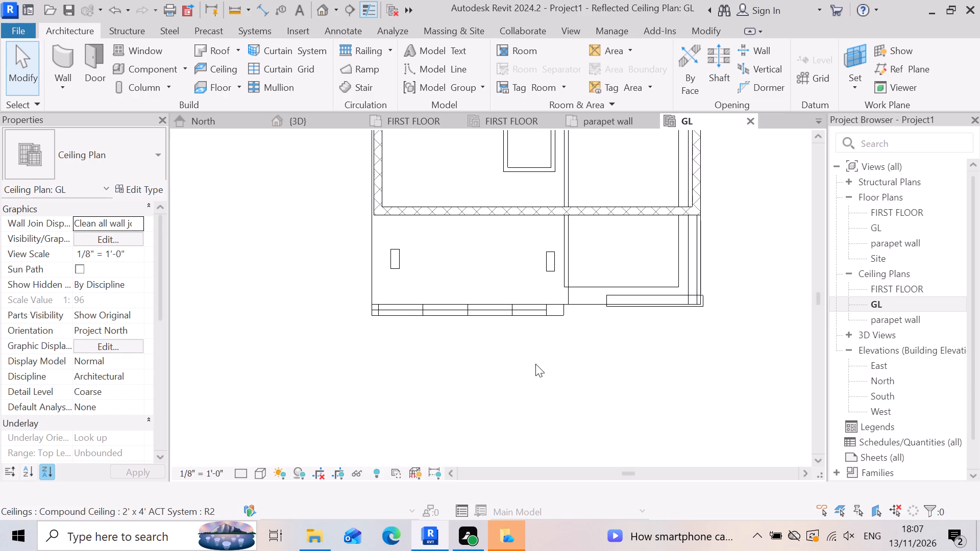
key("Escape")
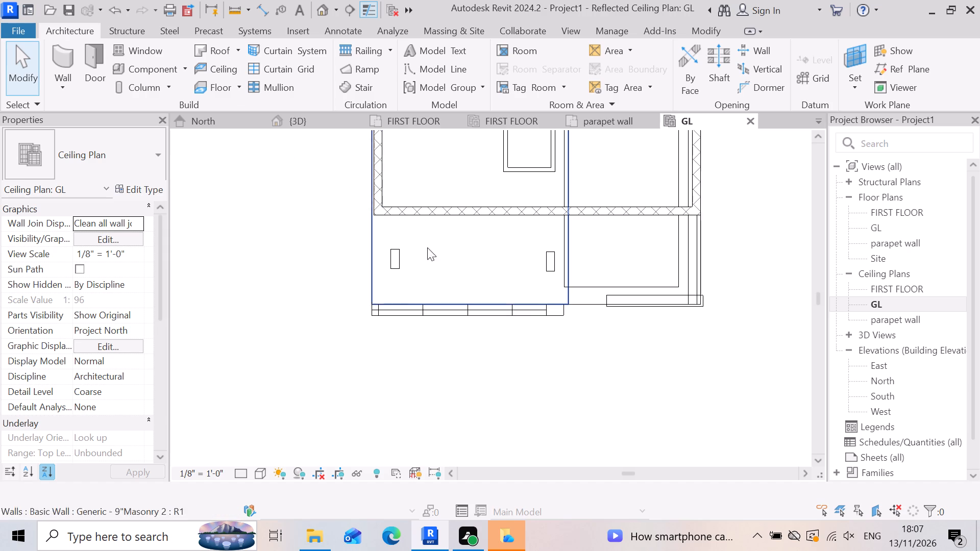
left_click(447, 317)
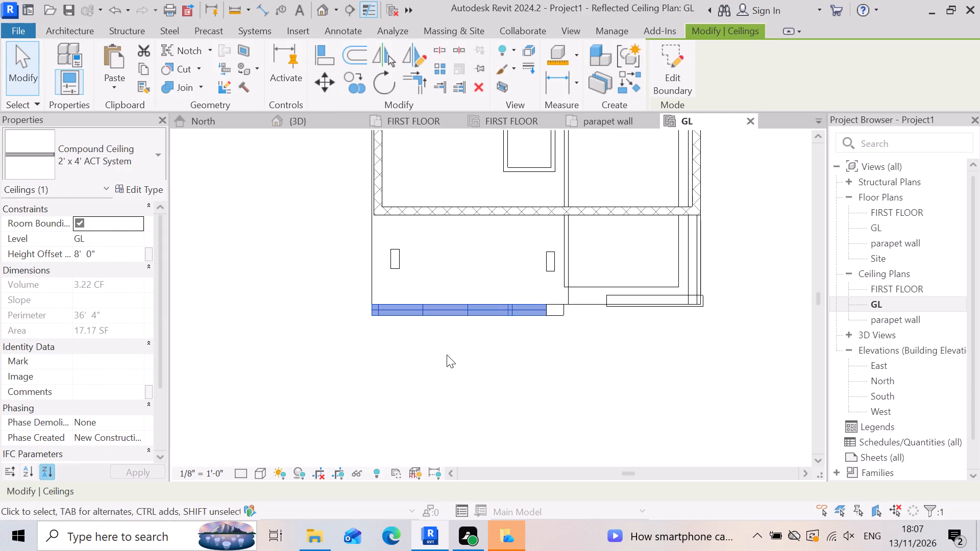
left_click(332, 273)
left_click(358, 86)
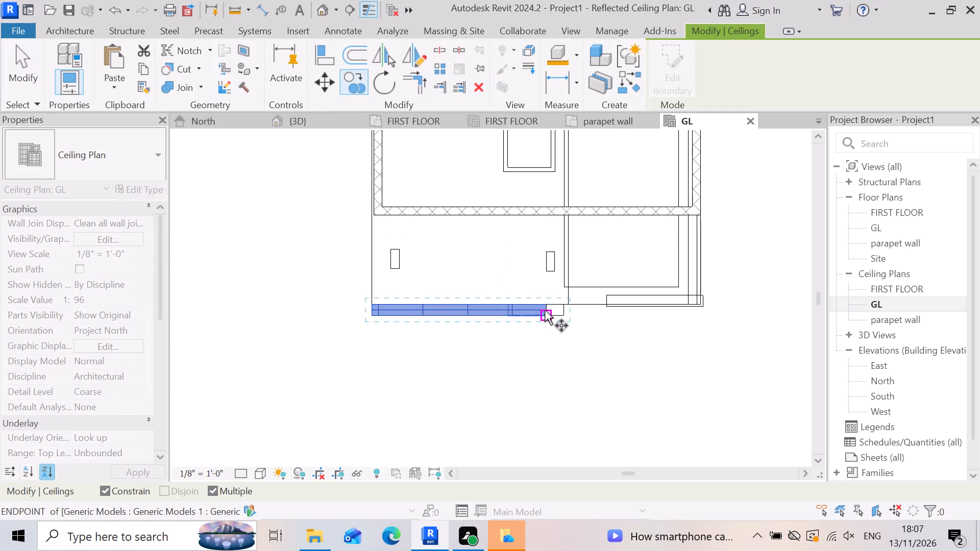
left_click(545, 310)
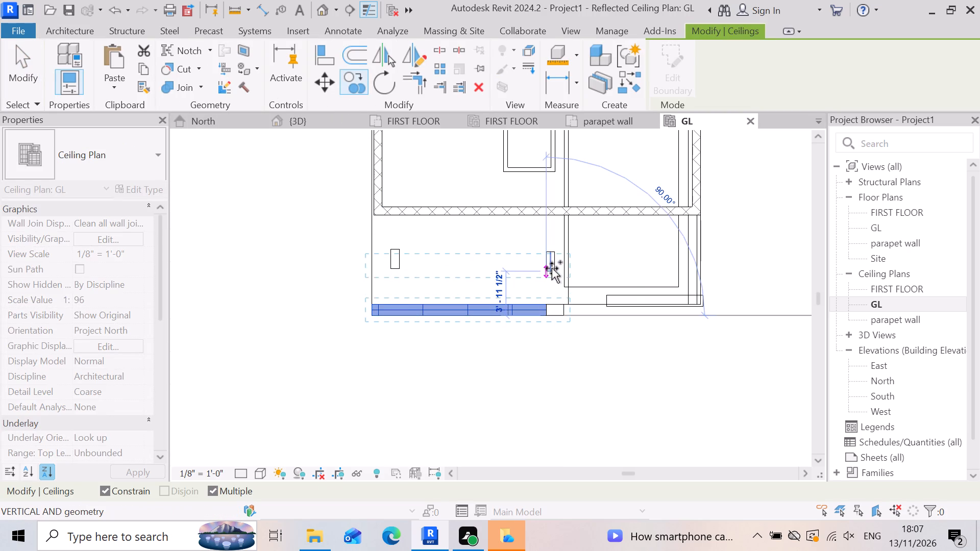
left_click(552, 269)
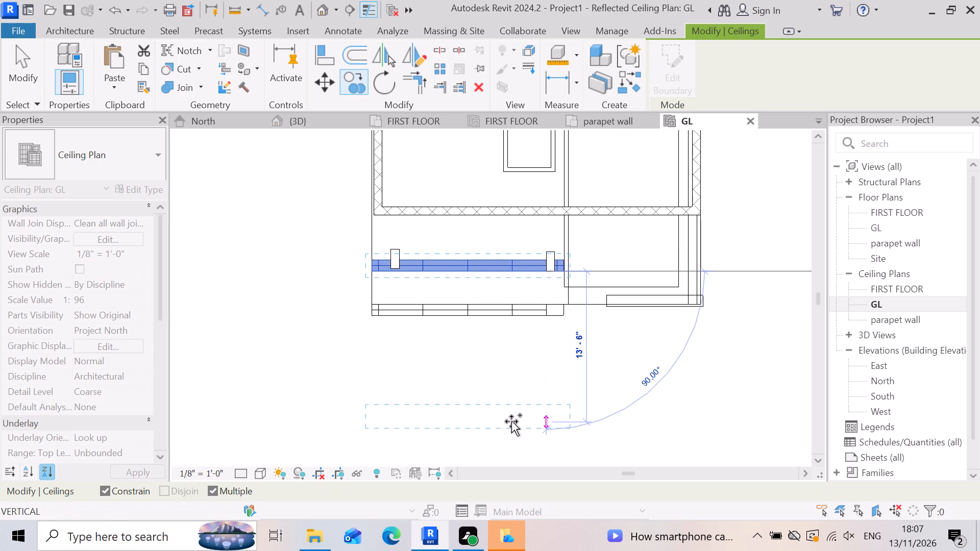
key("Escape")
scroll(530, 331, "up", 3)
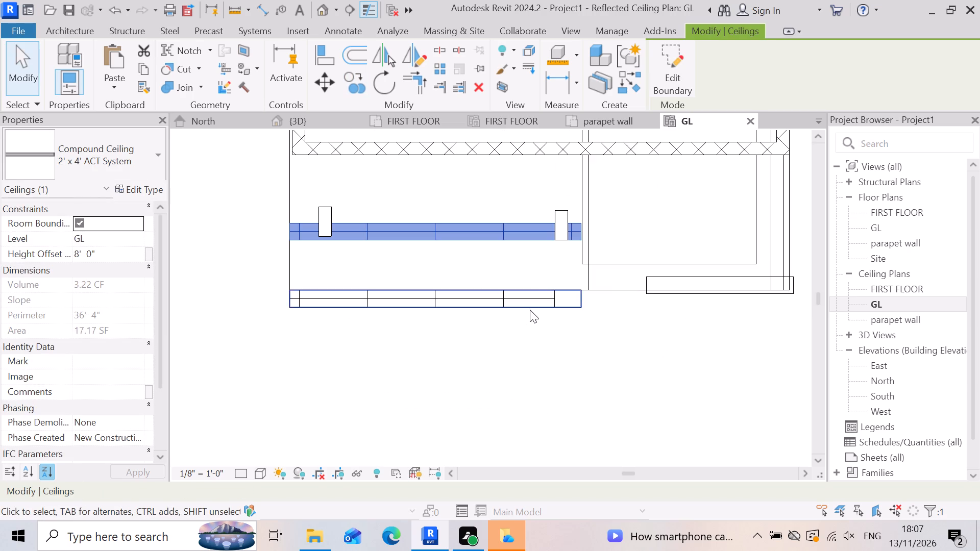
In the 3D view, examine the copied and original ceiling strips from the front of the porch and select the front strip.
left_click(326, 116)
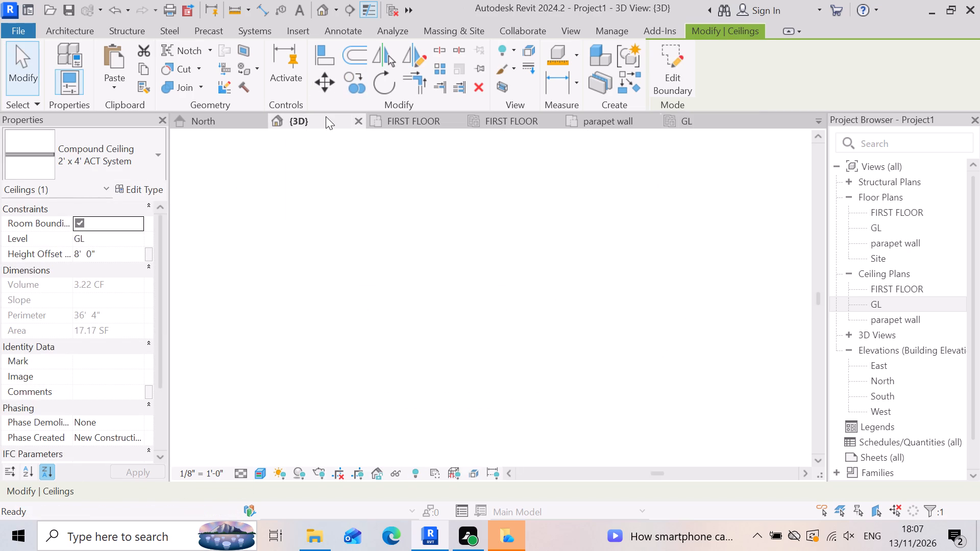
scroll(533, 223, "down", 6)
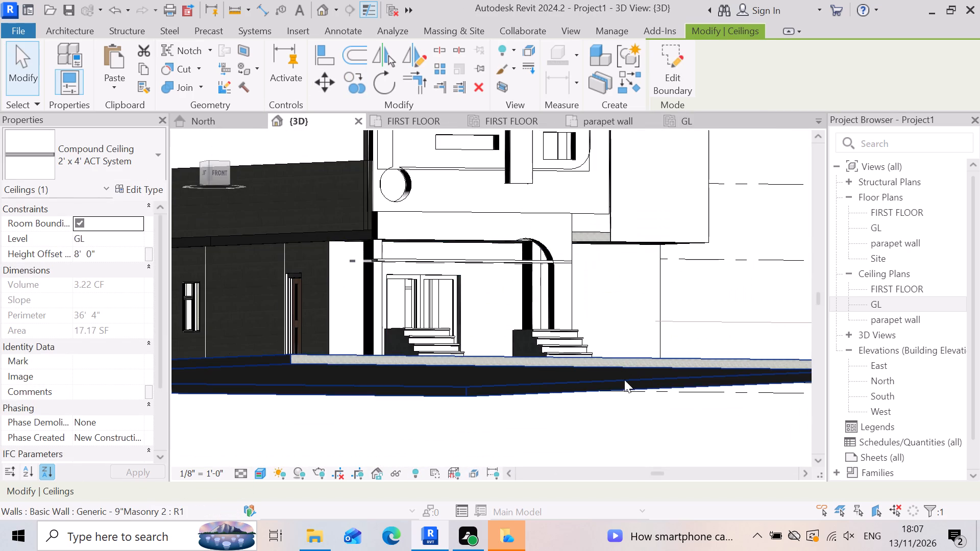
key("Escape")
scroll(543, 364, "down", 3)
right_click_drag(584, 365, 574, 376, "shift")
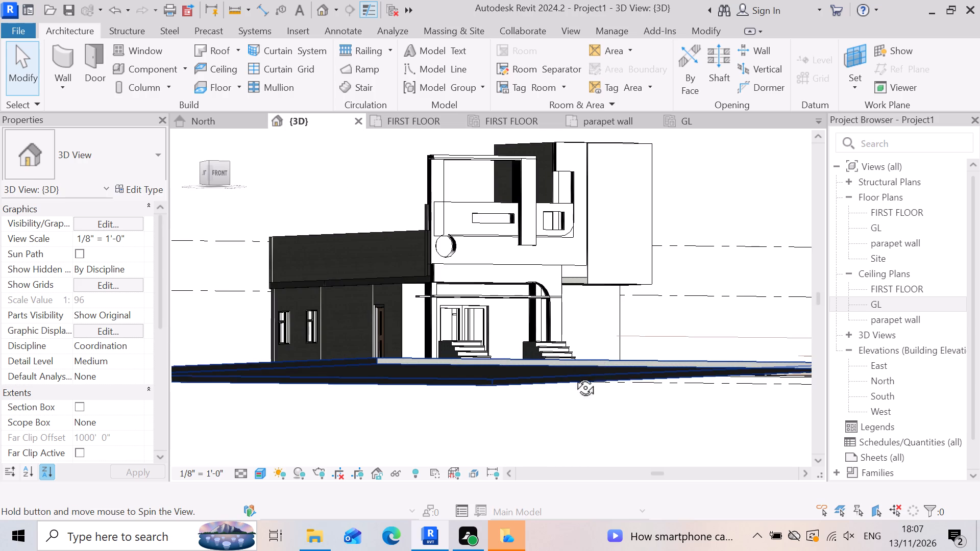
right_click_drag(574, 376, 535, 399, "shift")
middle_click_drag(541, 424, 535, 399, "shift")
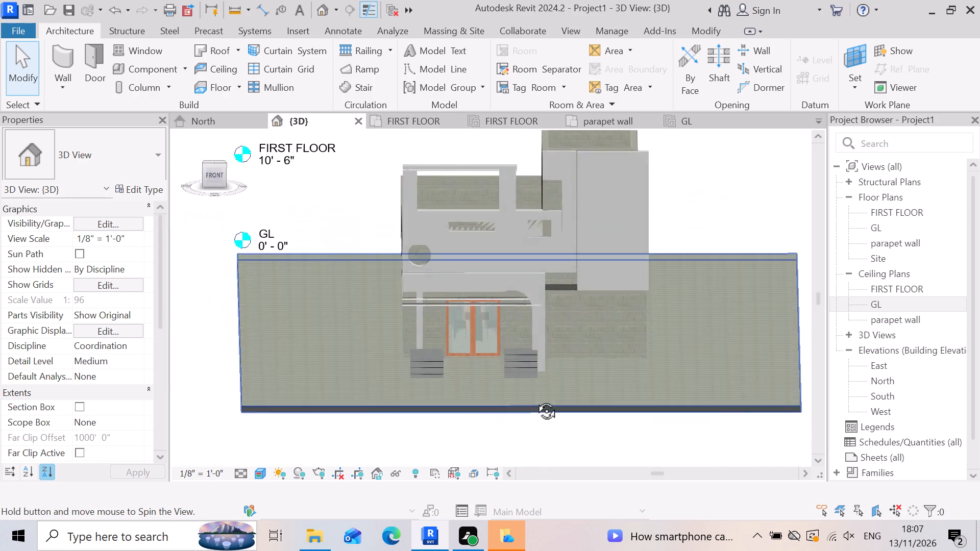
middle_click_drag(535, 399, 538, 383, "shift")
right_click_drag(535, 399, 538, 383, "shift")
scroll(499, 250, "up", 5)
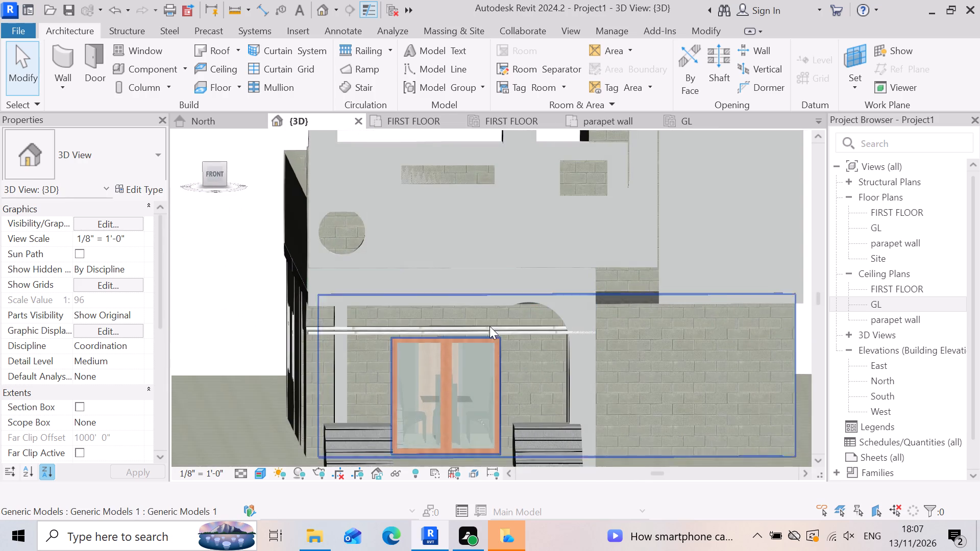
scroll(493, 358, "up", 5)
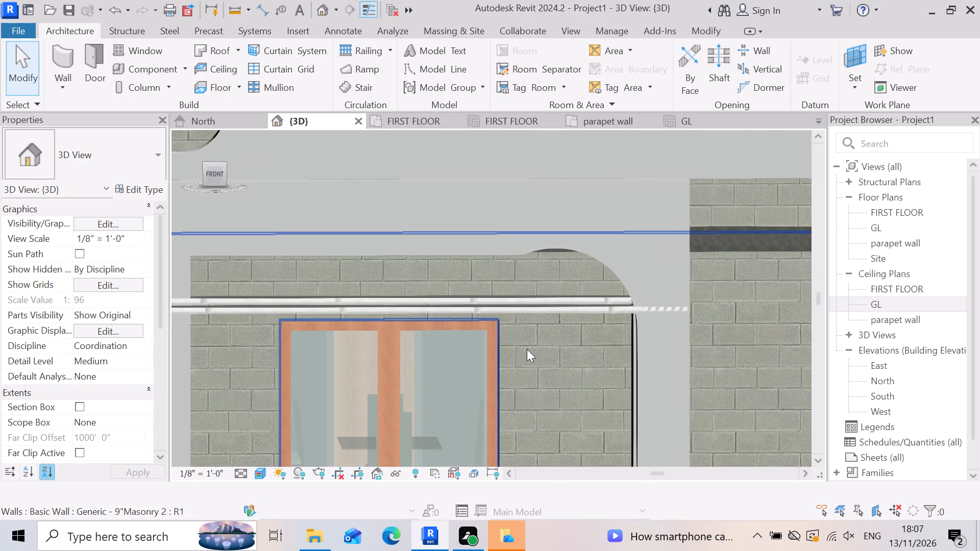
left_click(508, 304)
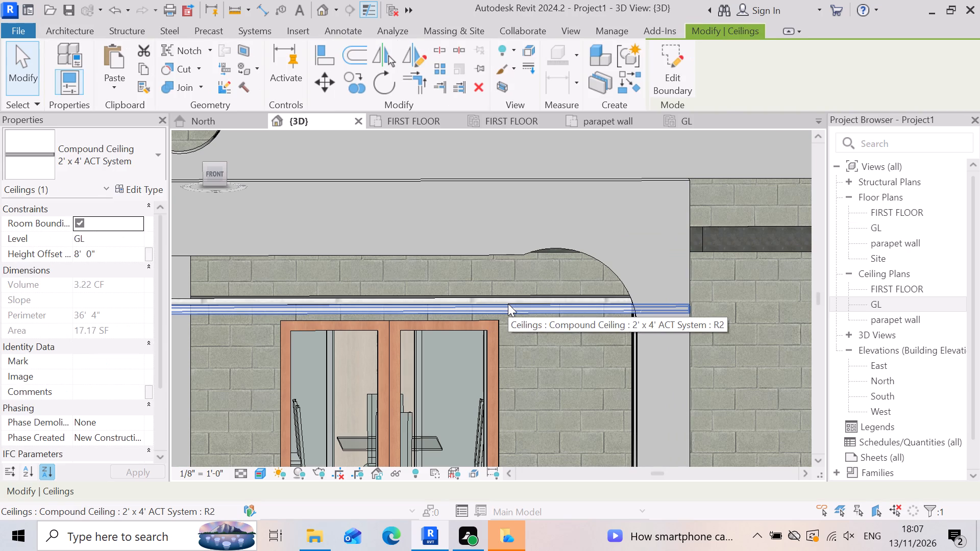
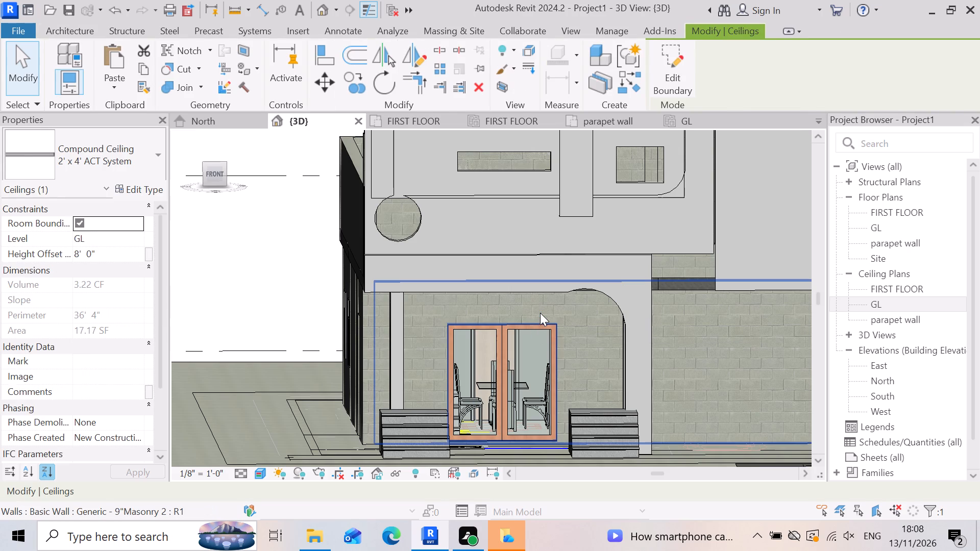
In the GL ceiling plan, start a sketched Compound Ceiling 2' x 4' ACT System at the front wall.
left_click(427, 120)
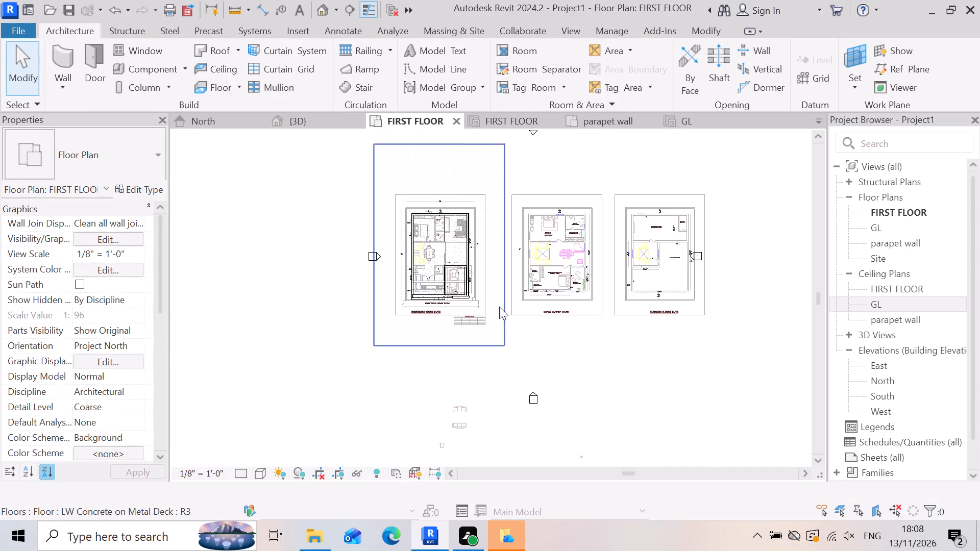
left_click(696, 125)
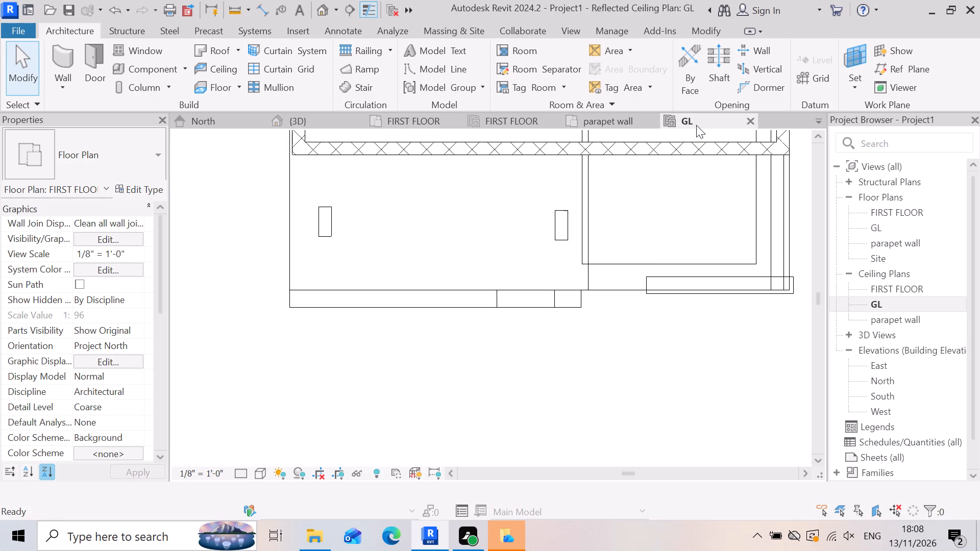
left_click(584, 404)
scroll(545, 407, "down", 3)
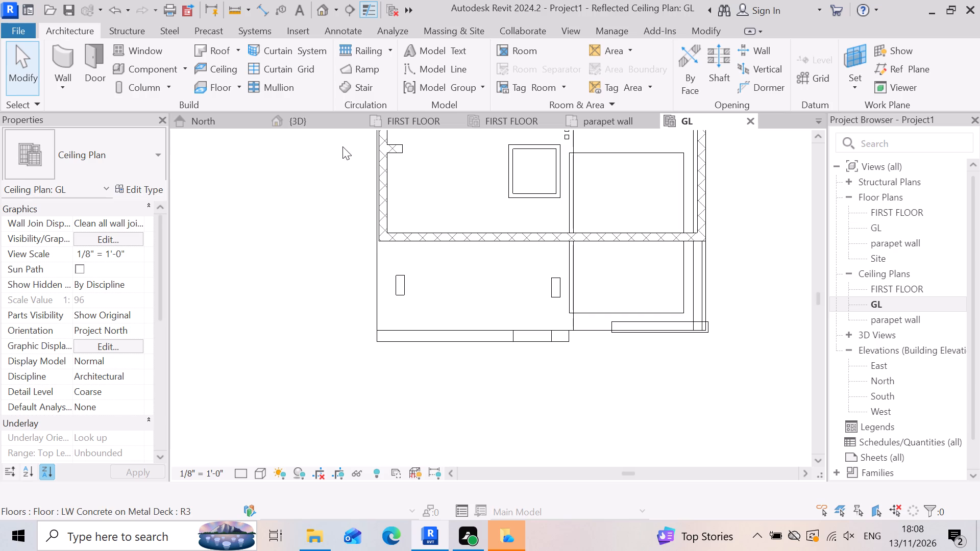
left_click(233, 72)
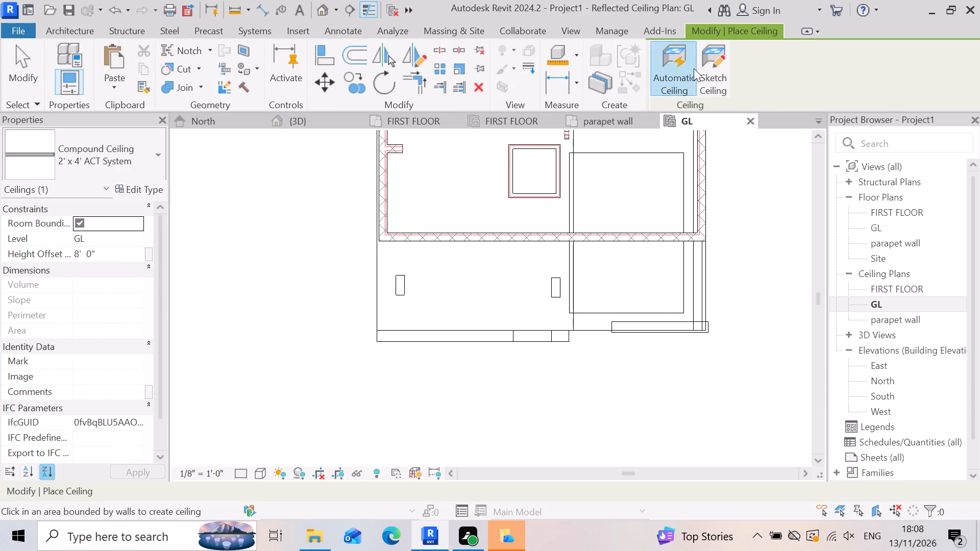
left_click(725, 51)
scroll(373, 267, "up", 3)
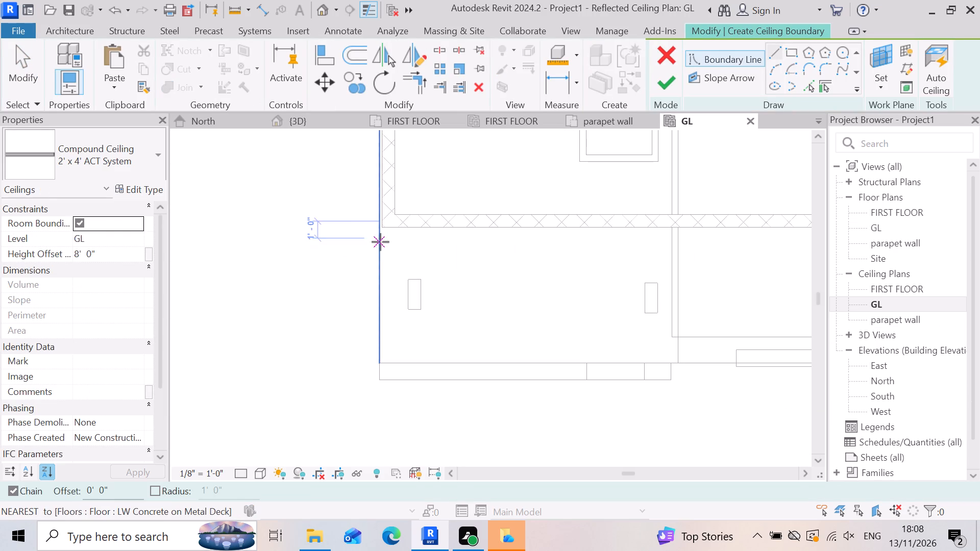
left_click(385, 232)
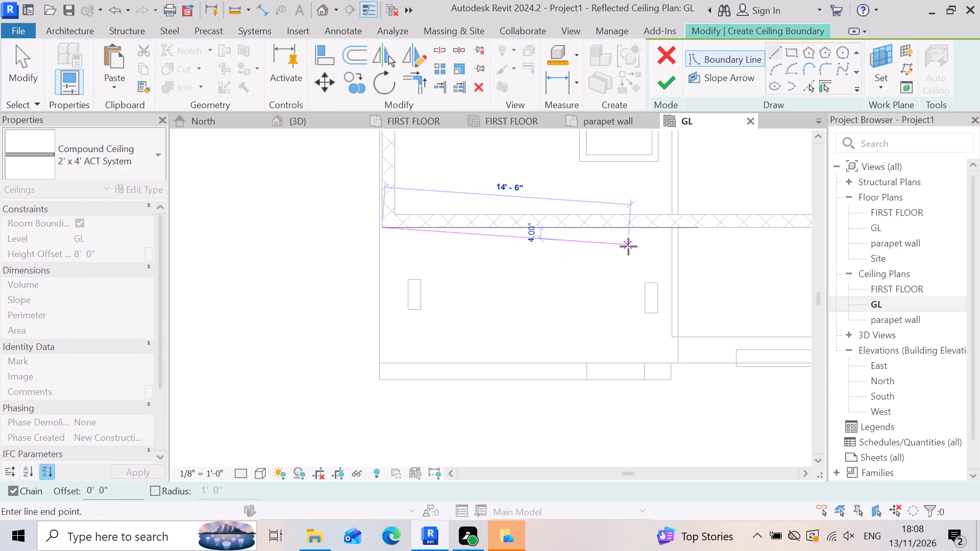
key("Escape")
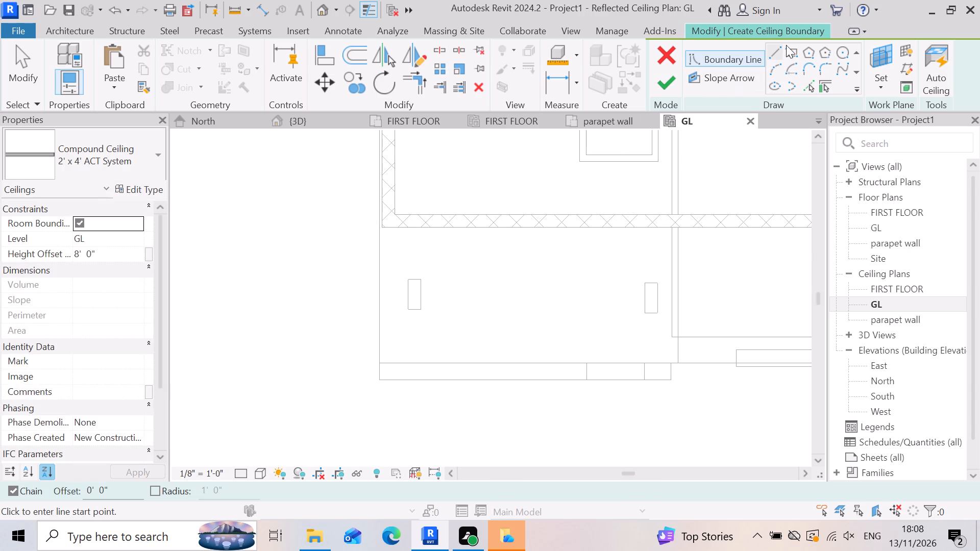
Sketch a rectangular ceiling boundary along the front wall from its outer corner, with a 1' 0" offset, and finish the ceiling.
left_click(791, 49)
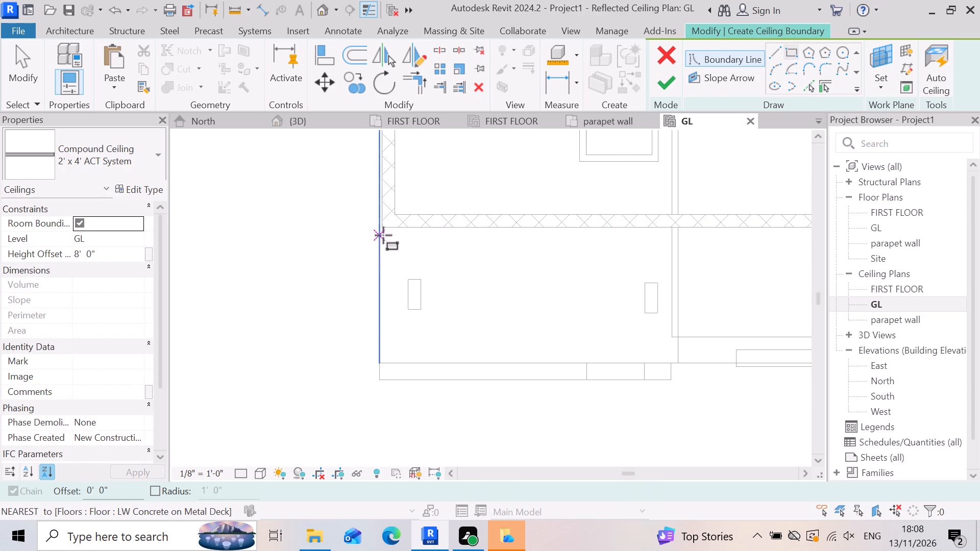
left_click(383, 235)
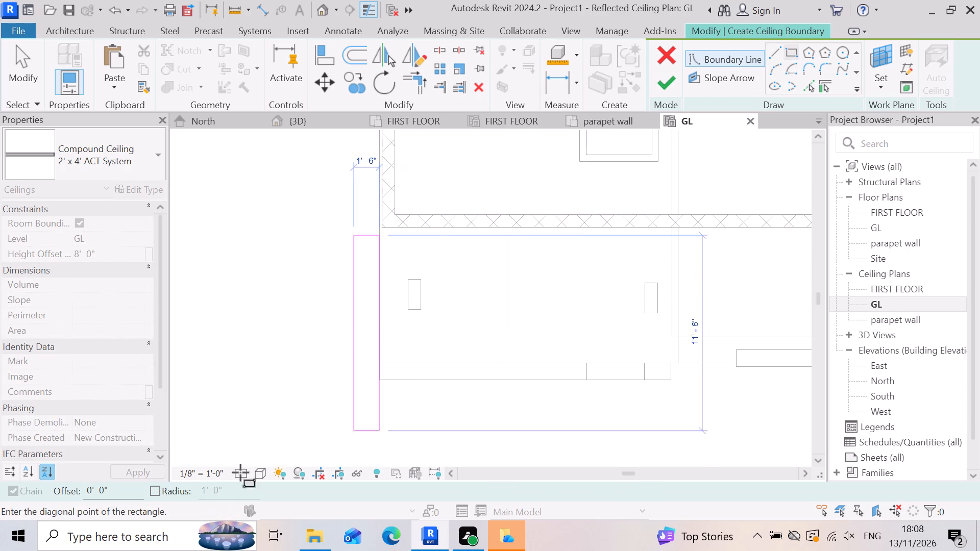
left_click_drag(114, 488, 17, 476)
key("1")
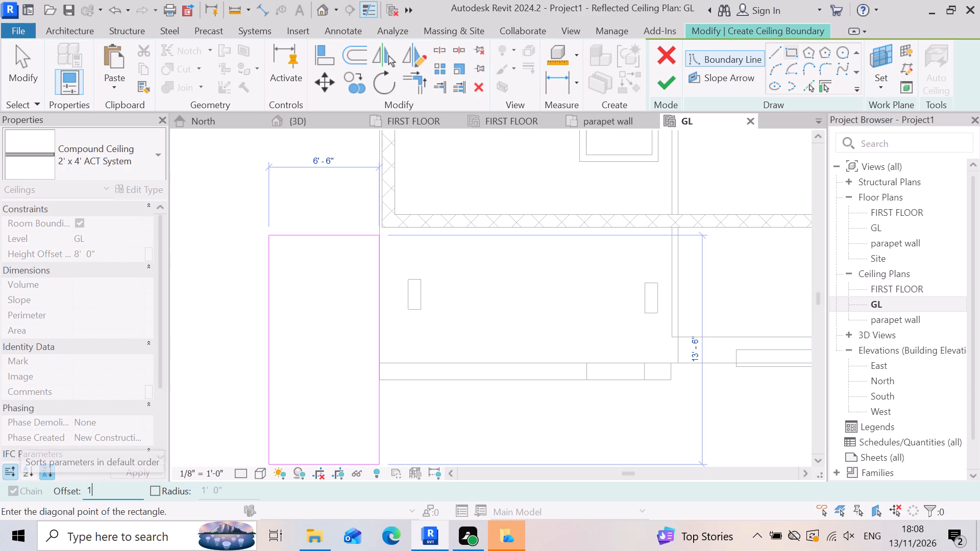
key("apostrophe")
key("Return")
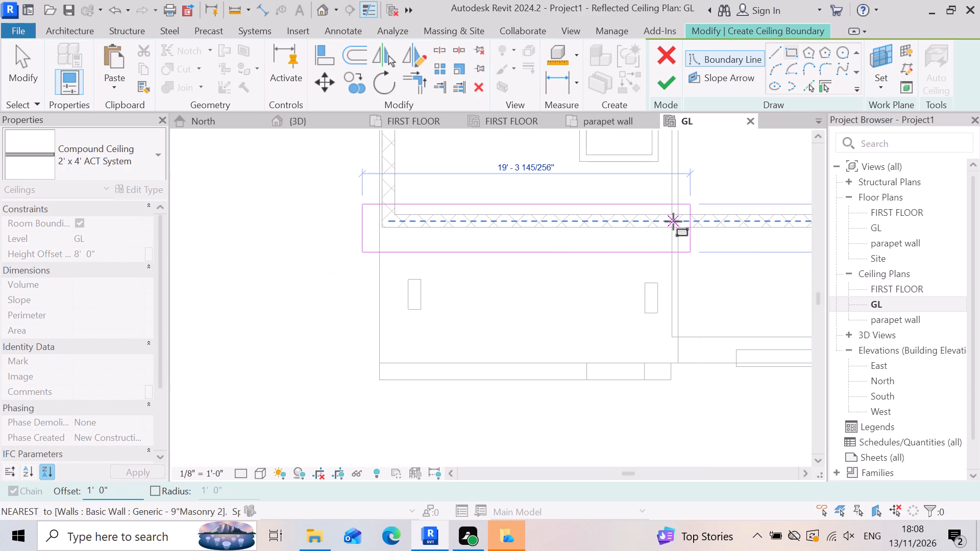
scroll(673, 221, "up", 3)
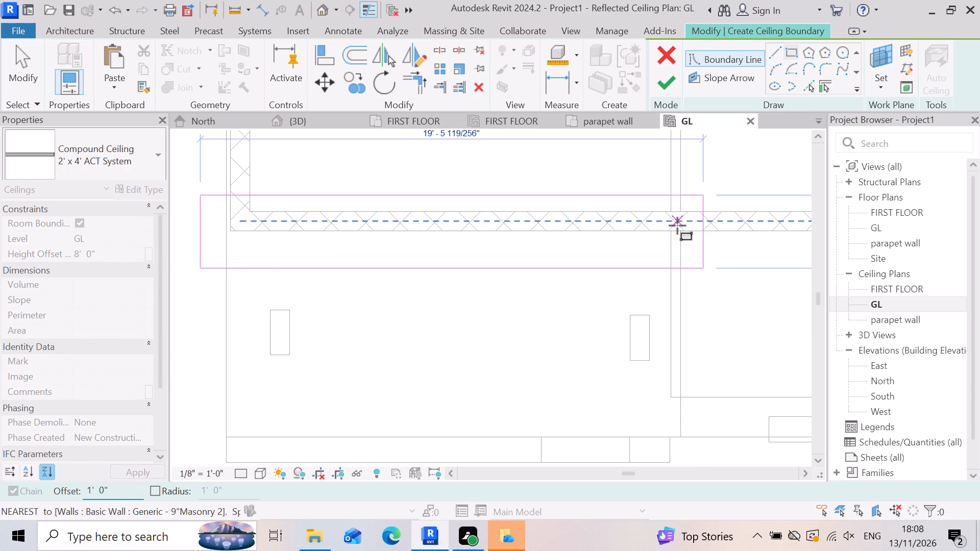
left_click(672, 233)
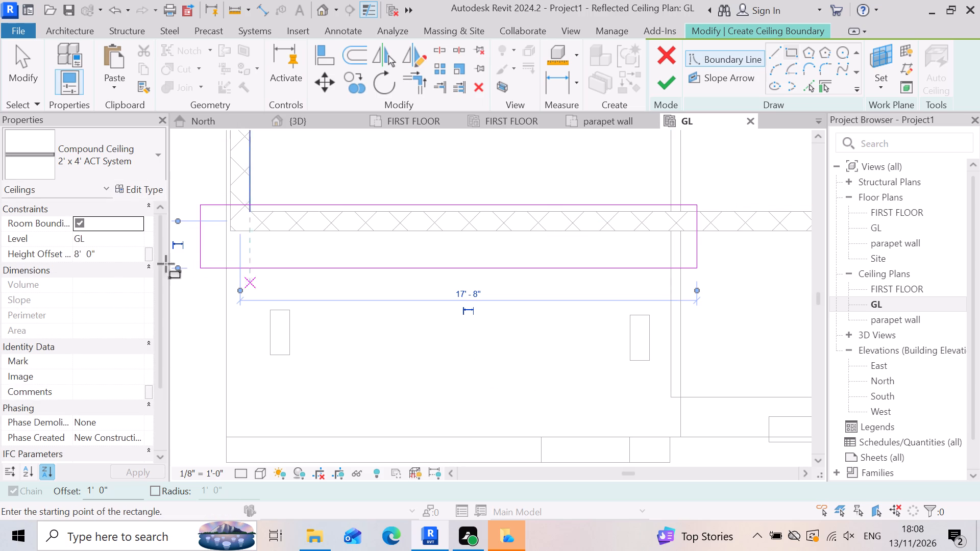
left_click(669, 82)
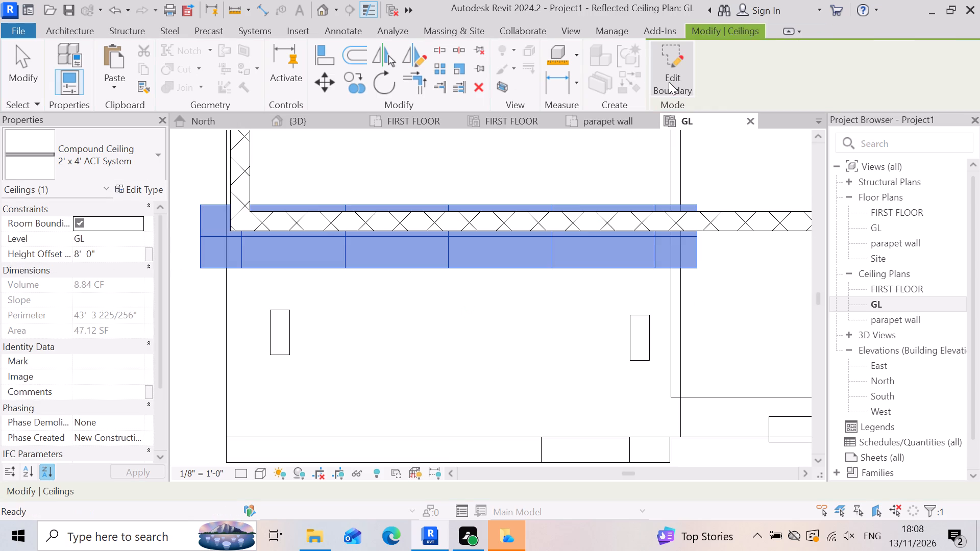
Examine the new ceiling strip above the double glass door in the 3D view.
left_click(318, 124)
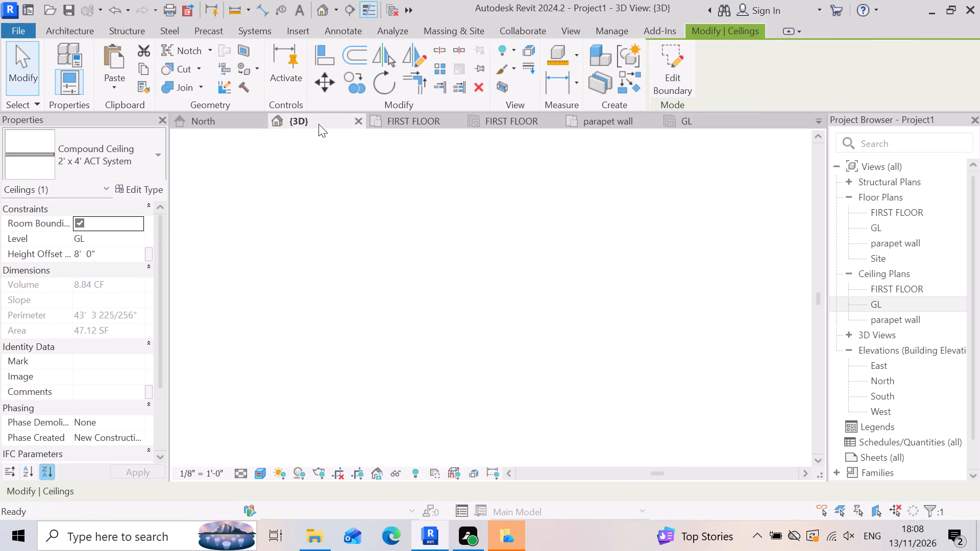
key("Escape")
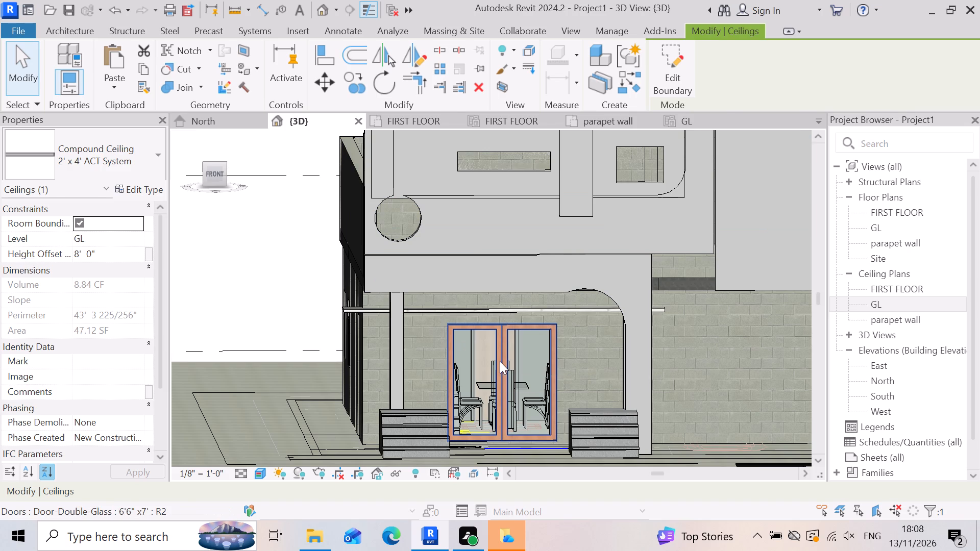
scroll(529, 296, "up", 4)
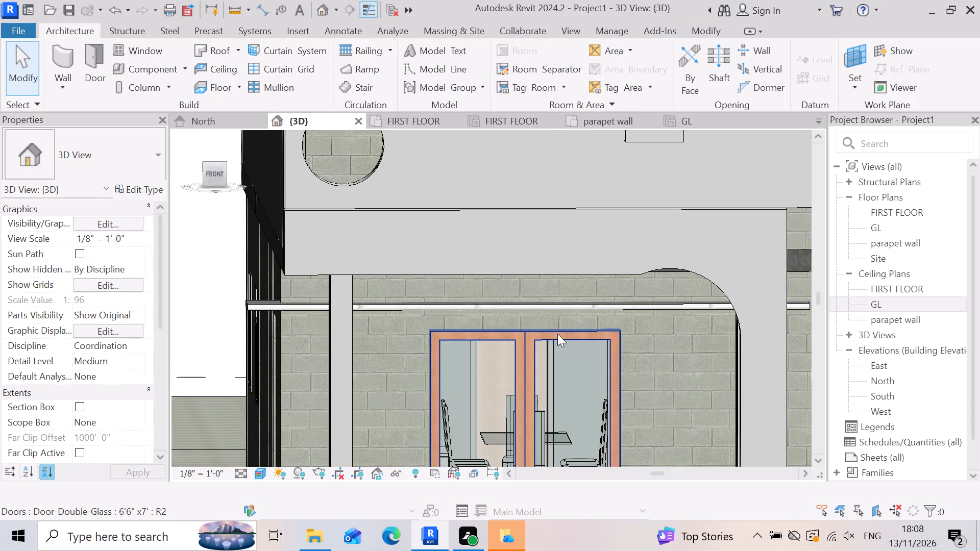
middle_click_drag(554, 302, 565, 310, "shift")
right_click_drag(554, 302, 979, 0, "shift")
middle_click_drag(566, 311, 979, 0, "shift")
scroll(0, 0, "up", 12, "shift")
scroll(784, 37, "down", 4)
scroll(671, 176, "down", 3)
scroll(631, 220, "down", 5)
scroll(542, 310, "down", 9)
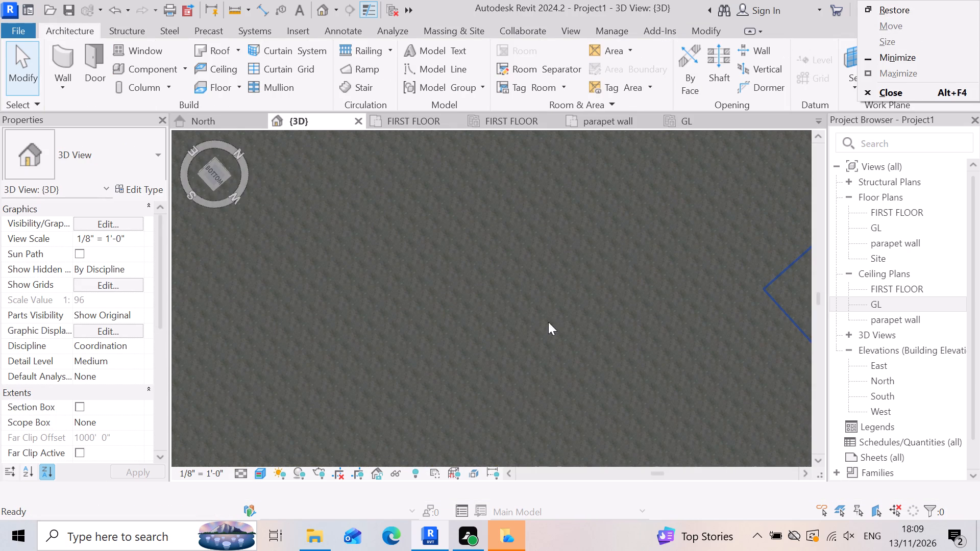
key("Escape")
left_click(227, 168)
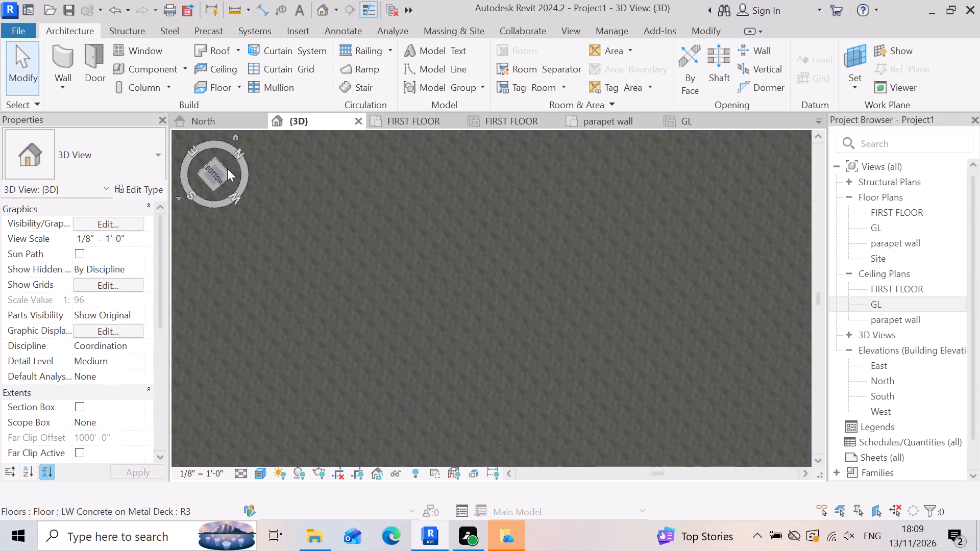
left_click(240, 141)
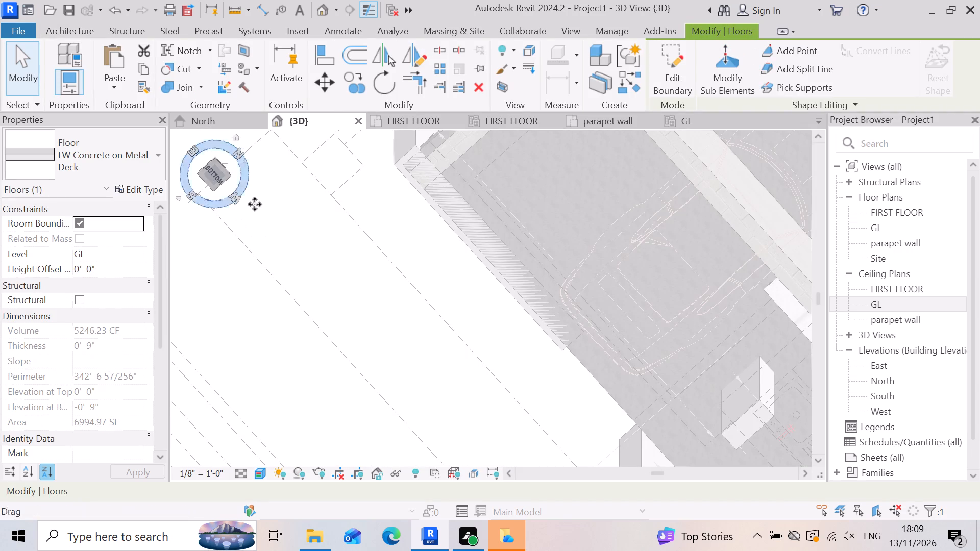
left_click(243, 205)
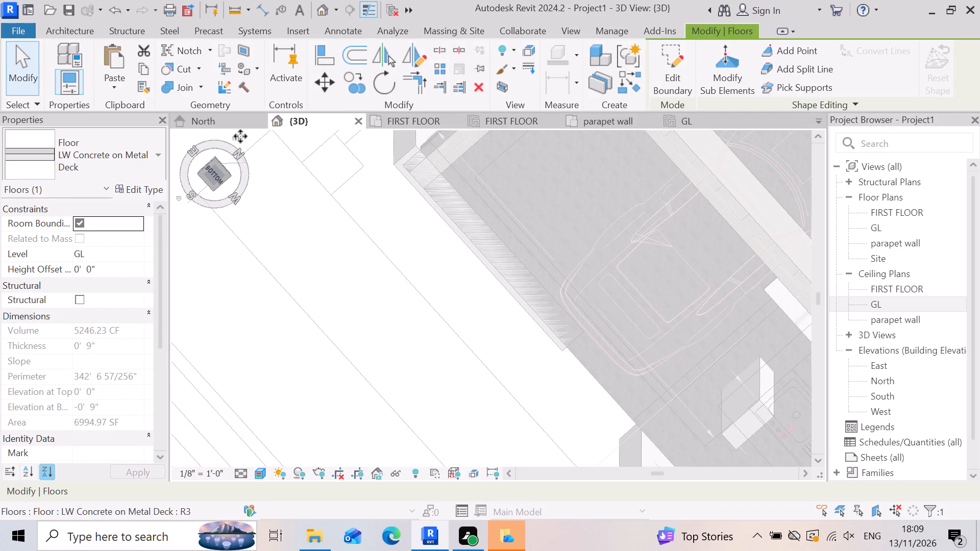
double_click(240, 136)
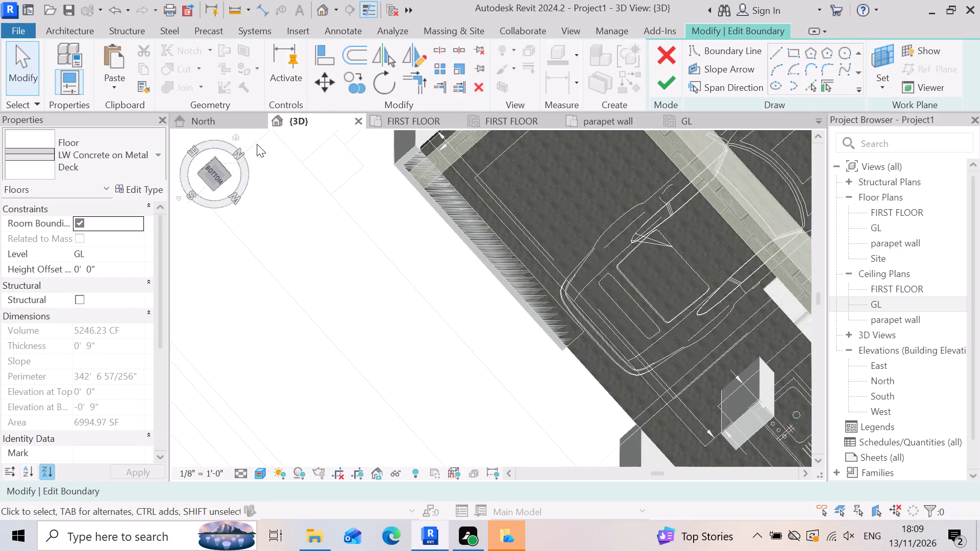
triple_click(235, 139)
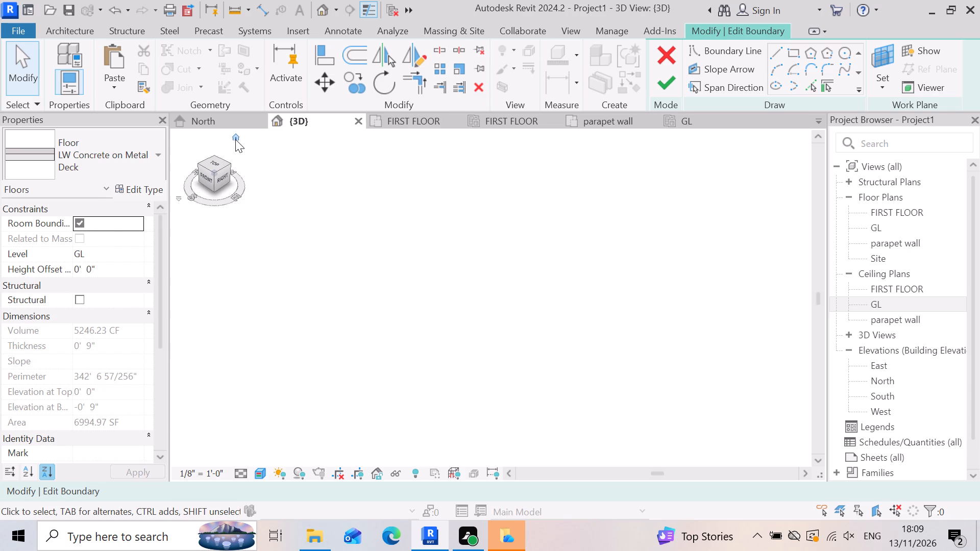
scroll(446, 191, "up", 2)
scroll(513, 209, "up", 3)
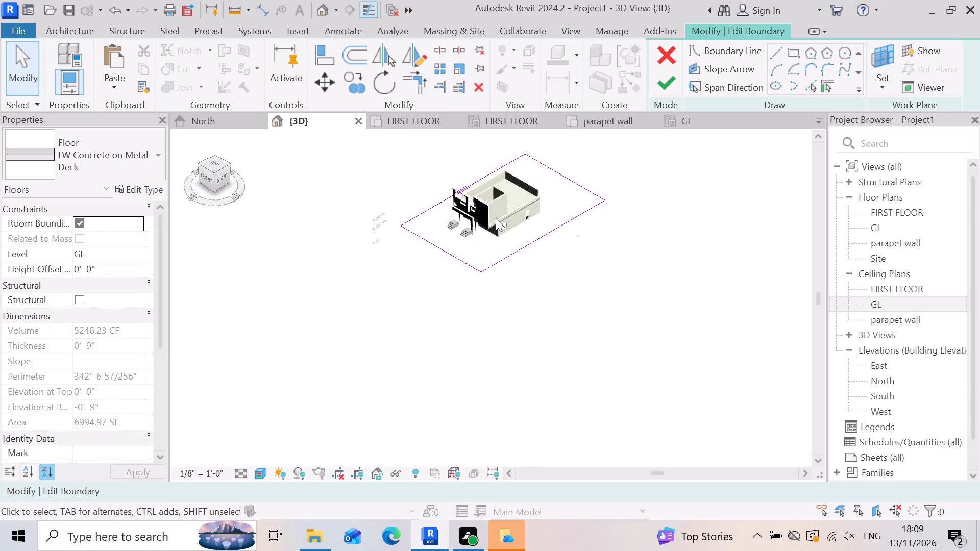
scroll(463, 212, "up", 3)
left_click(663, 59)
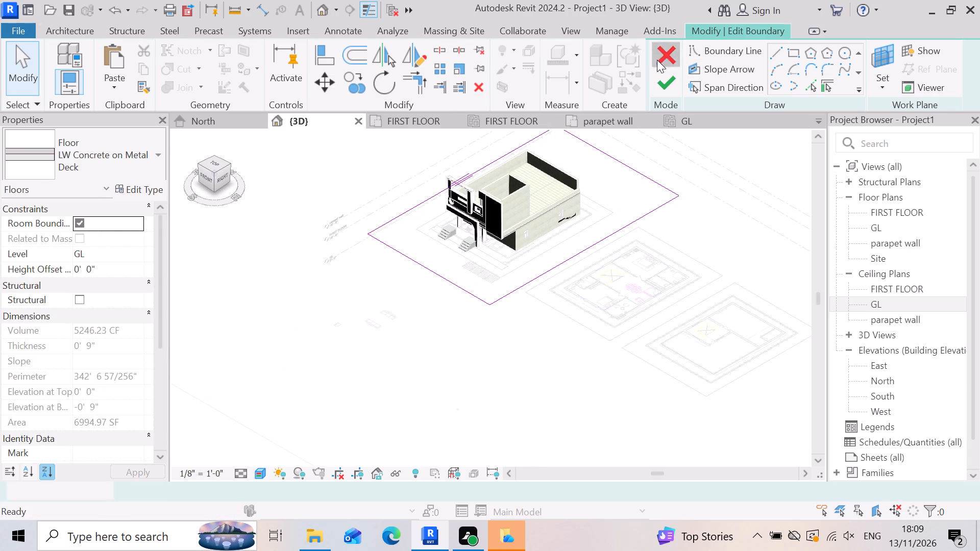
Examine the front facade in 3D to check how the ceiling strip sits against the wall, columns and arched beam.
scroll(517, 267, "down", 13)
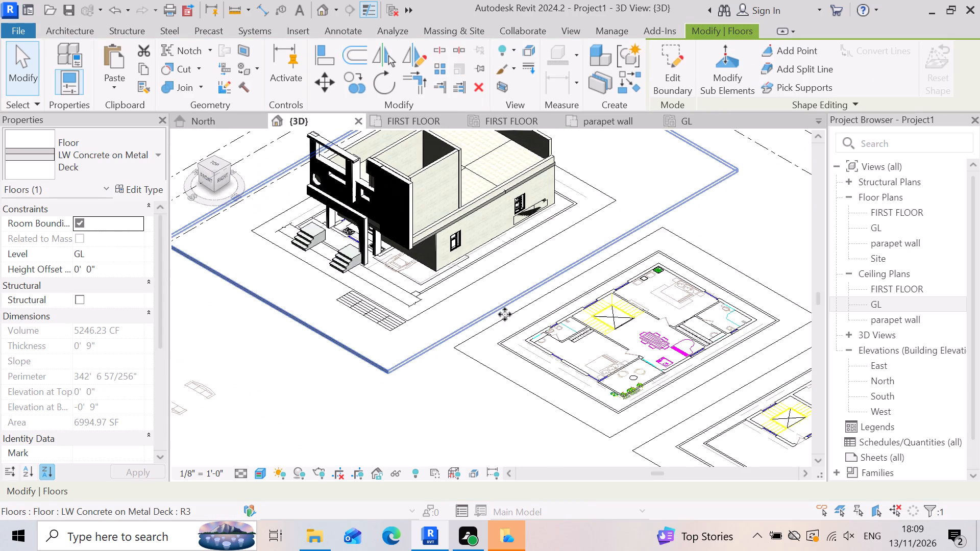
middle_click_drag(467, 384, 625, 324, "shift")
right_click_drag(468, 360, 625, 324, "shift")
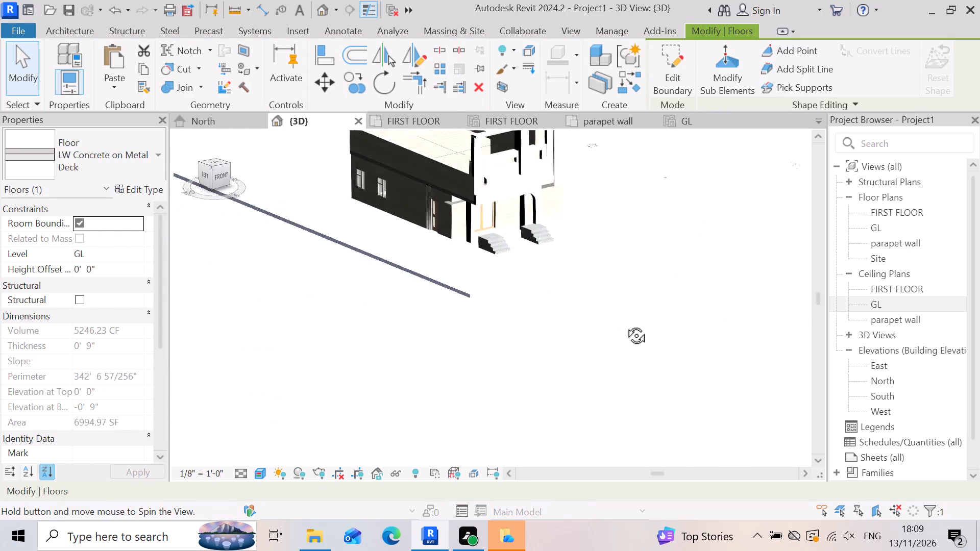
middle_click_drag(625, 324, 629, 328, "shift")
right_click_drag(625, 324, 629, 328, "shift")
scroll(550, 204, "up", 8)
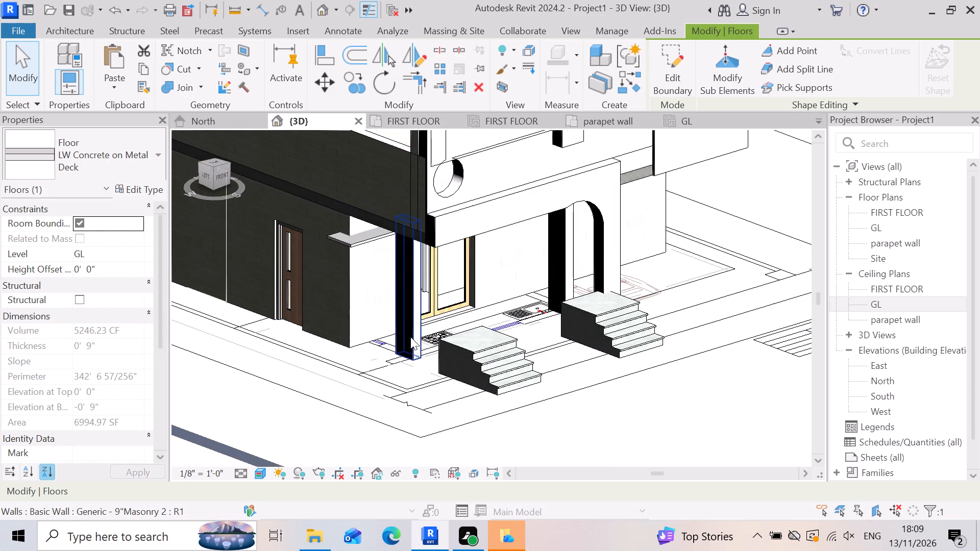
scroll(429, 360, "down", 2)
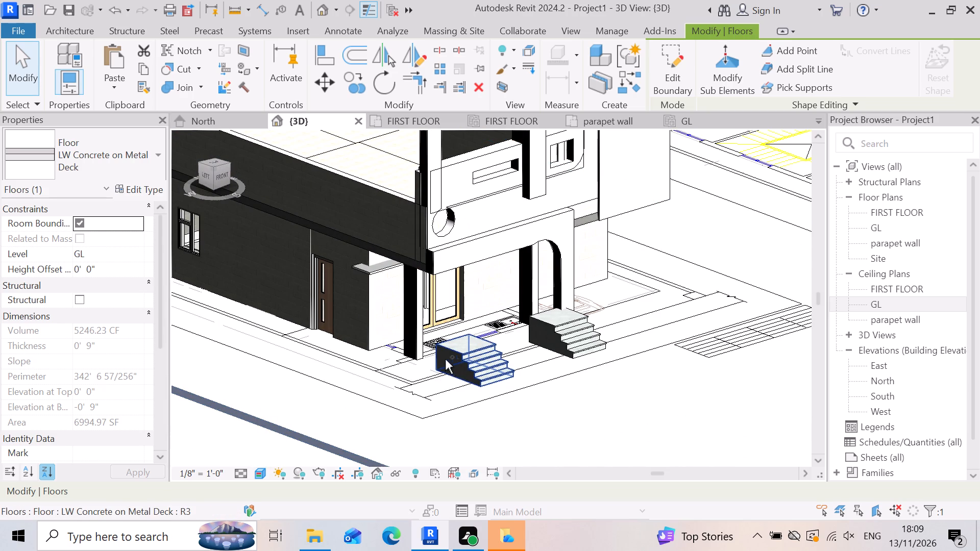
middle_click_drag(444, 358, 435, 302, "ctrl")
right_click_drag(443, 356, 435, 302, "ctrl")
middle_click_drag(522, 441, 490, 354, "shift")
right_click_drag(517, 438, 493, 356, "shift")
scroll(491, 346, "down", 2, "shift")
scroll(394, 344, "down", 2)
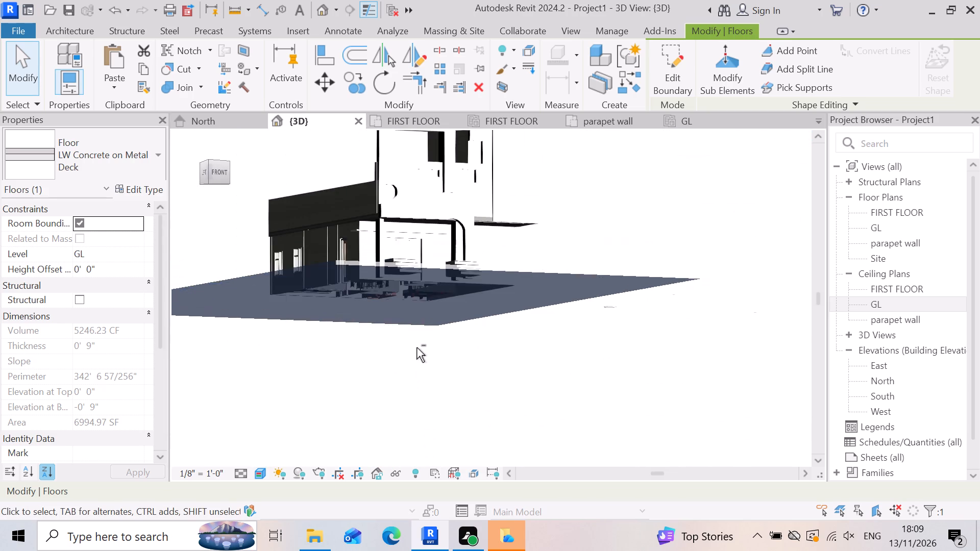
right_click_drag(416, 347, 398, 385, "shift")
middle_click(398, 384, "shift")
scroll(385, 246, "up", 9)
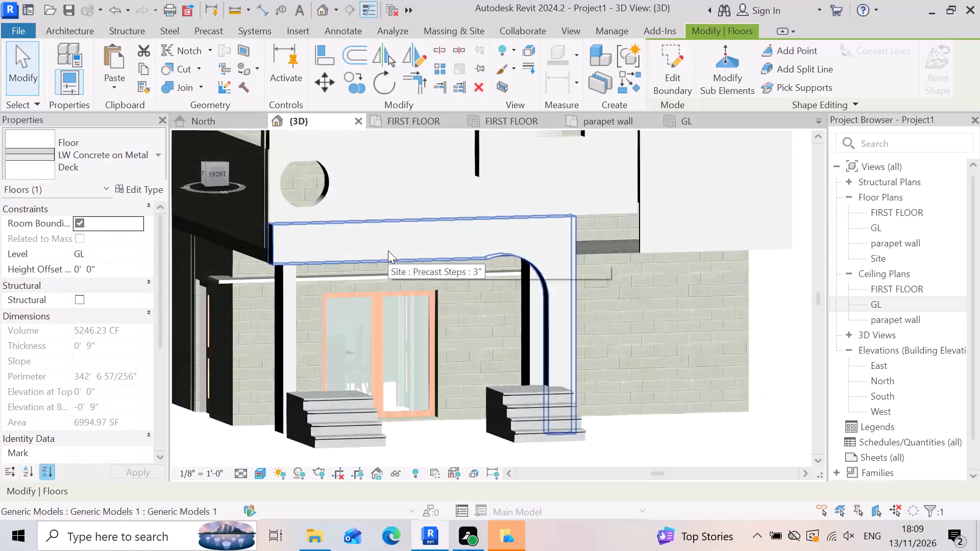
scroll(388, 251, "up", 4)
scroll(435, 294, "up", 3)
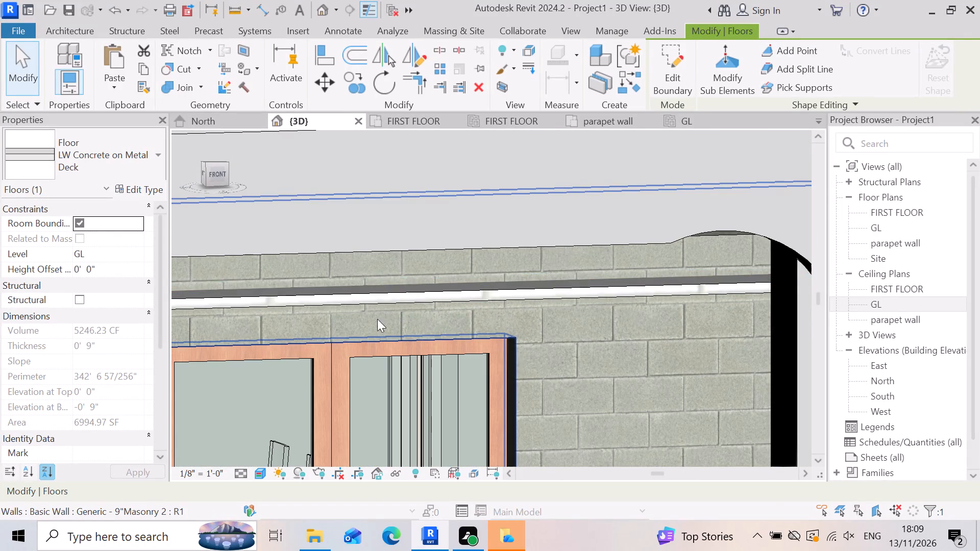
scroll(503, 302, "down", 3)
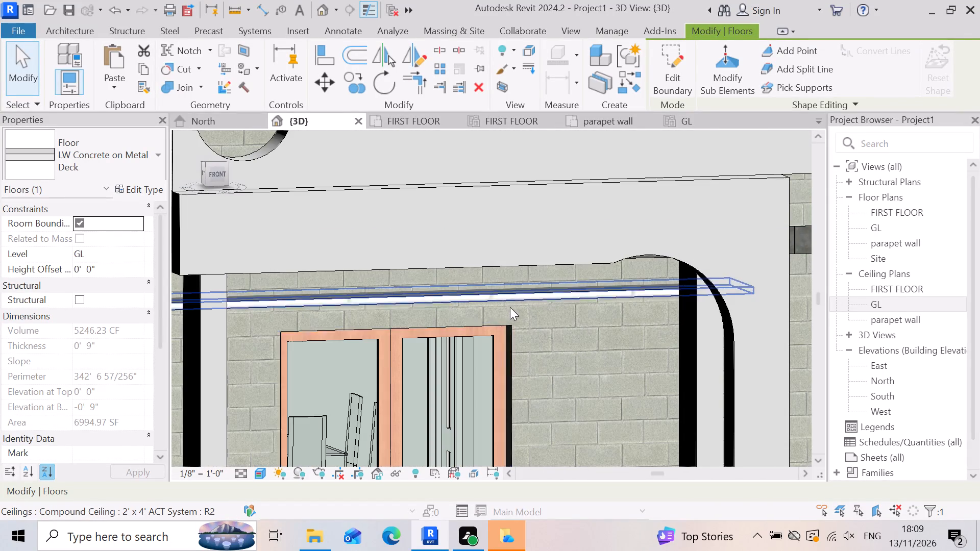
Delete the 2' x 4' ACT System ceiling strip along the front wall in the GL ceiling plan.
left_click(603, 293)
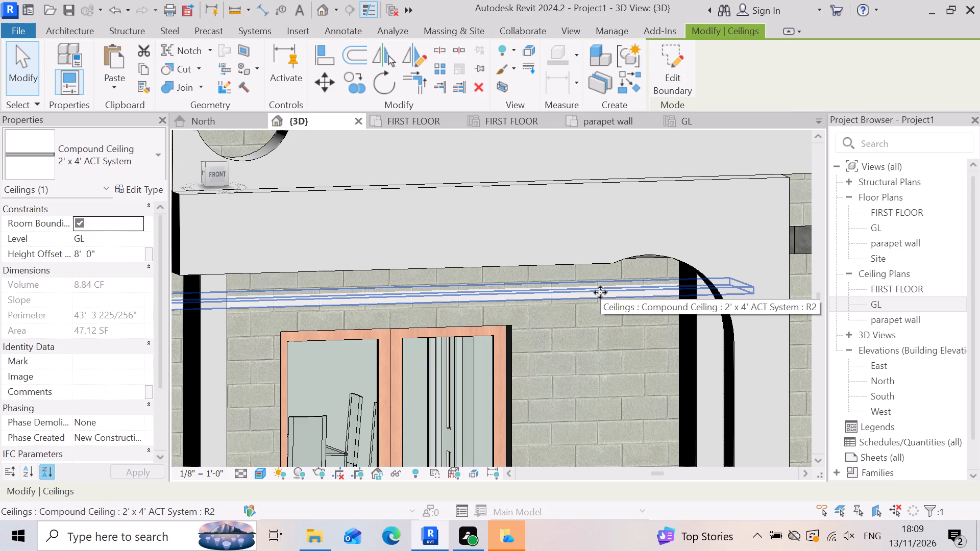
left_click(575, 303)
double_click(911, 307)
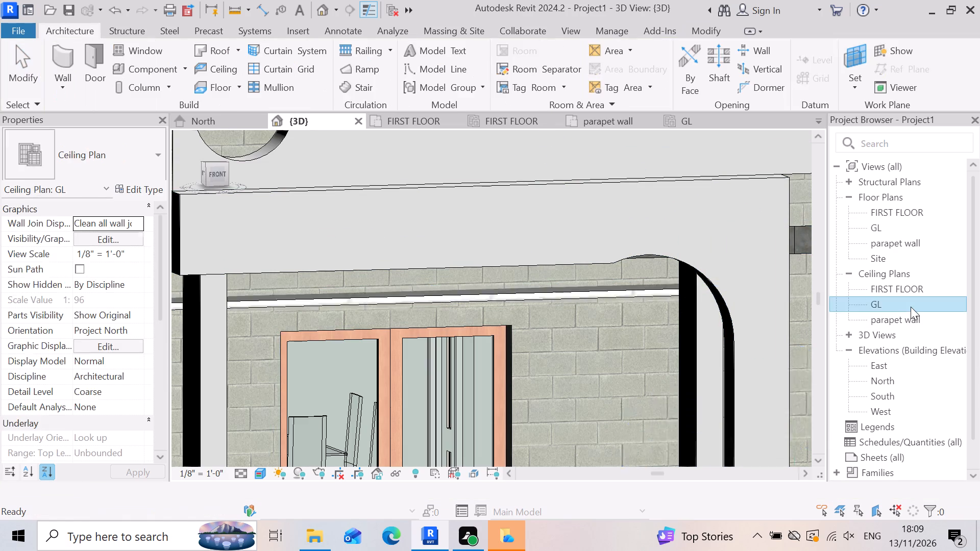
scroll(594, 286, "down", 4)
left_click(291, 358)
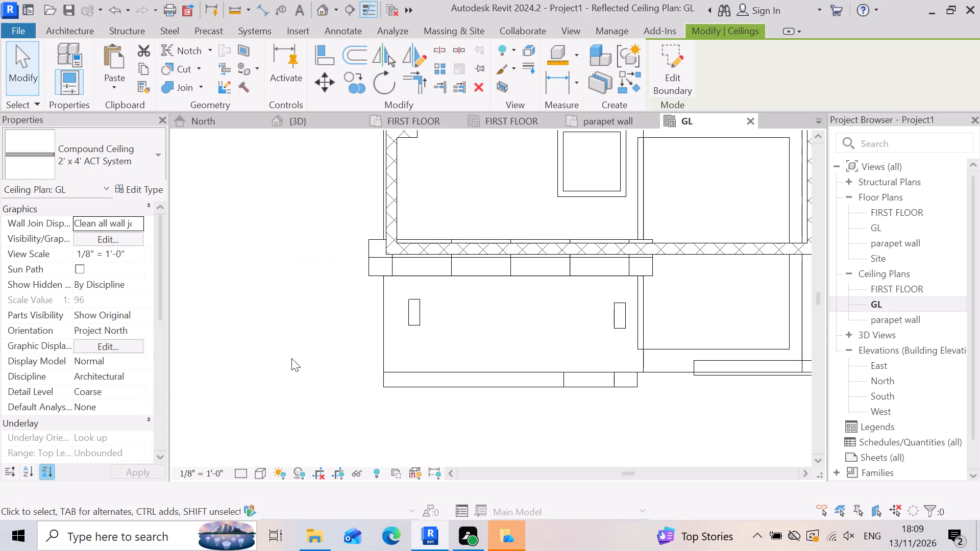
scroll(479, 292, "down", 3)
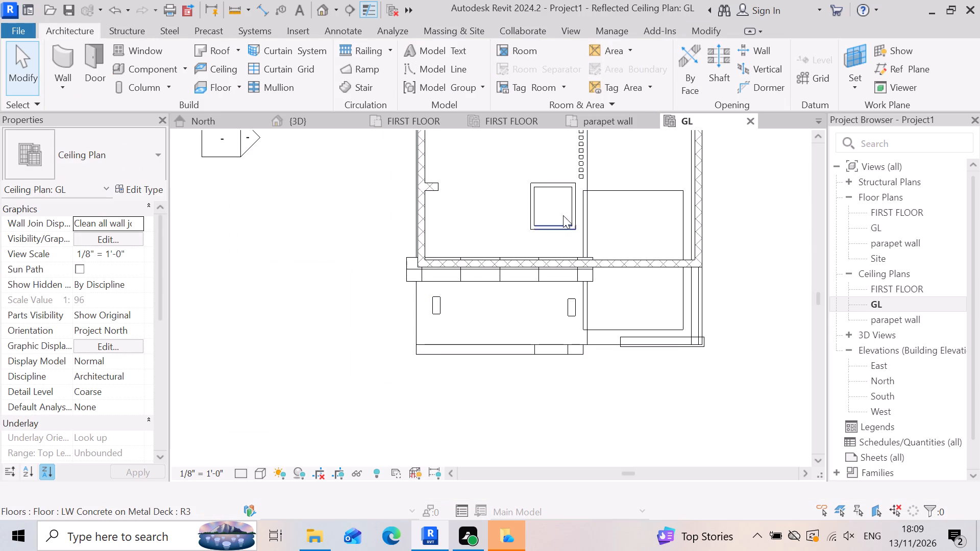
scroll(584, 178, "up", 2)
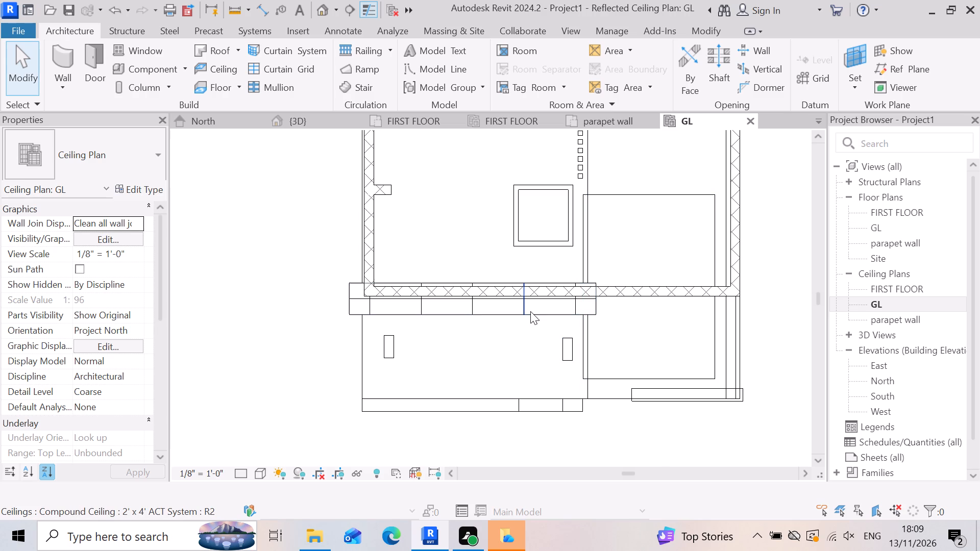
left_click(550, 316)
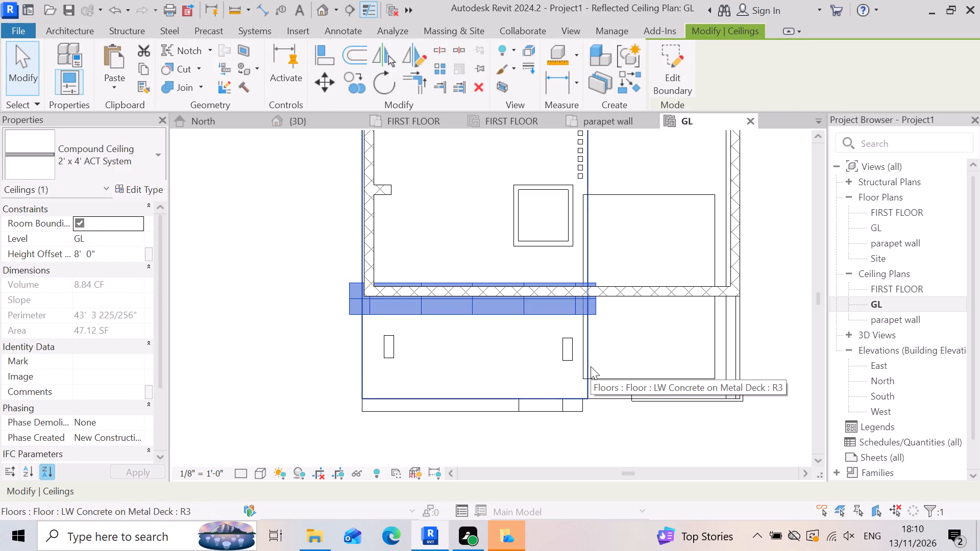
key("Delete")
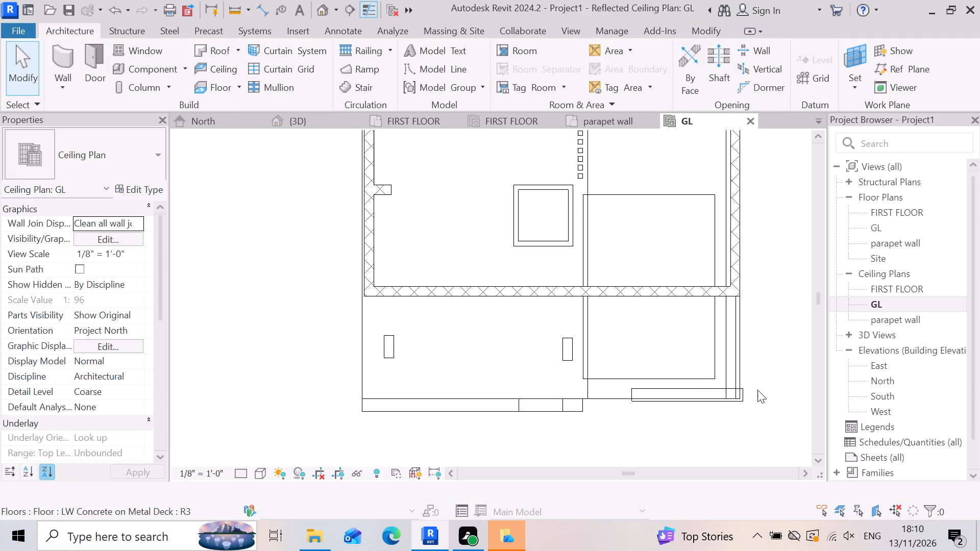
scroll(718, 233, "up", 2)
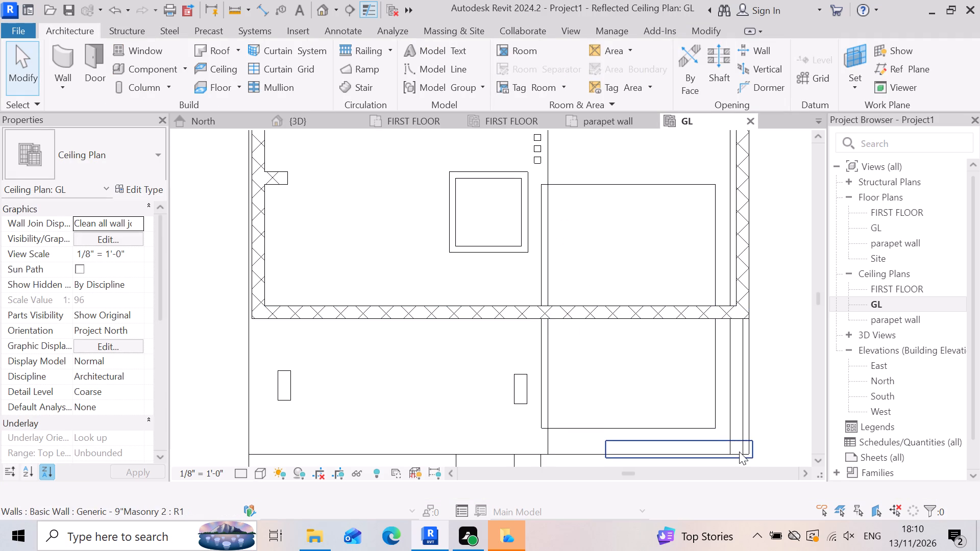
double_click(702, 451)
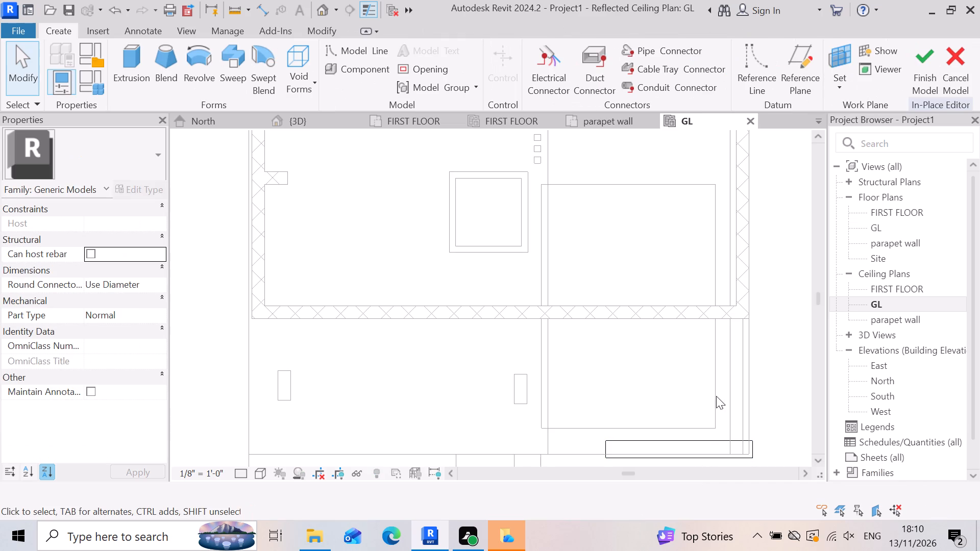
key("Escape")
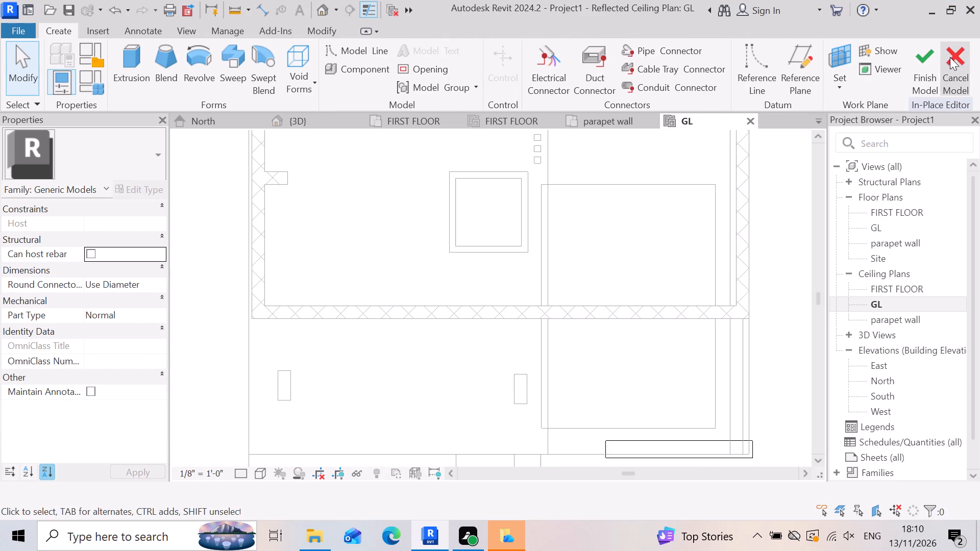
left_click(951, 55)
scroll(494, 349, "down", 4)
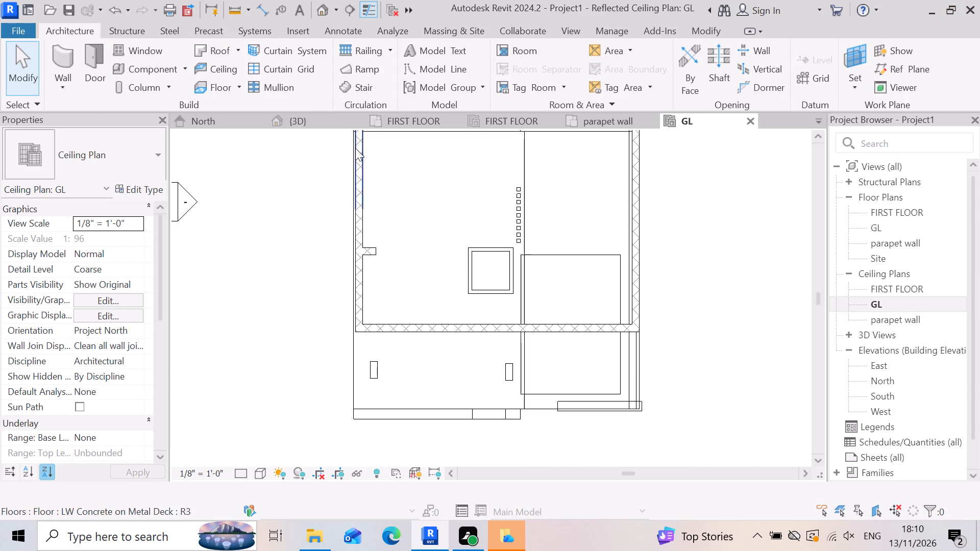
Examine the house in the North elevation and its front porch in the 3D view, returning to the GL ceiling plan.
left_click(229, 122)
scroll(498, 297, "down", 3)
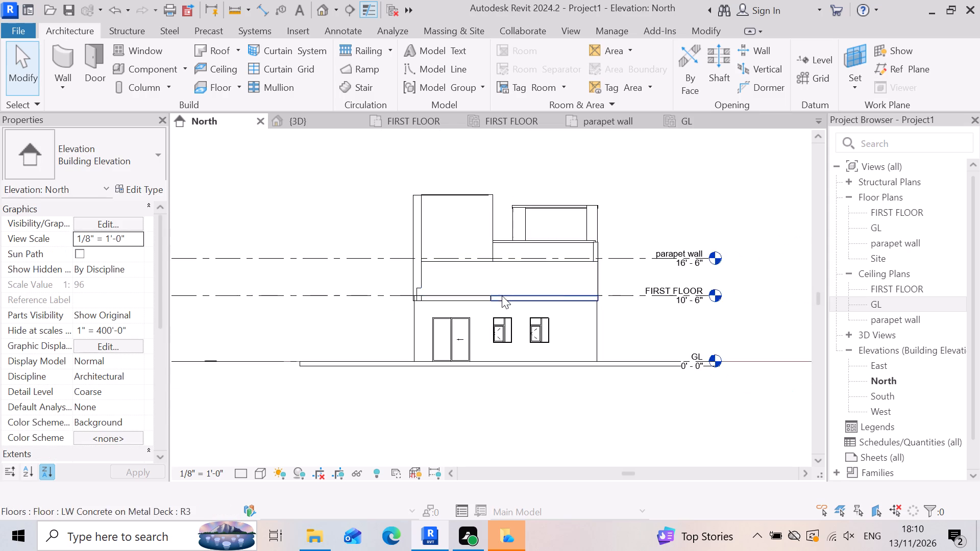
scroll(502, 295, "down", 4)
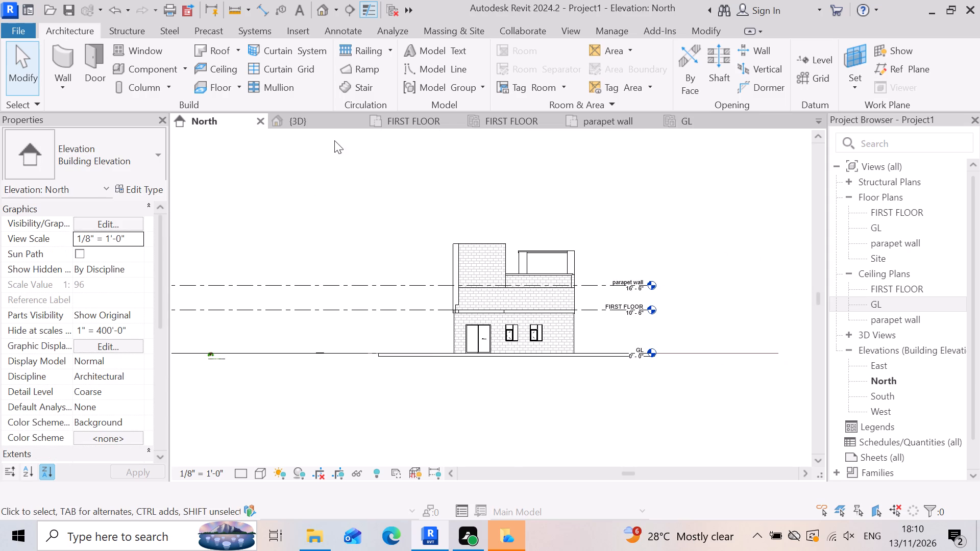
left_click(332, 127)
scroll(561, 305, "down", 6)
scroll(626, 337, "down", 2)
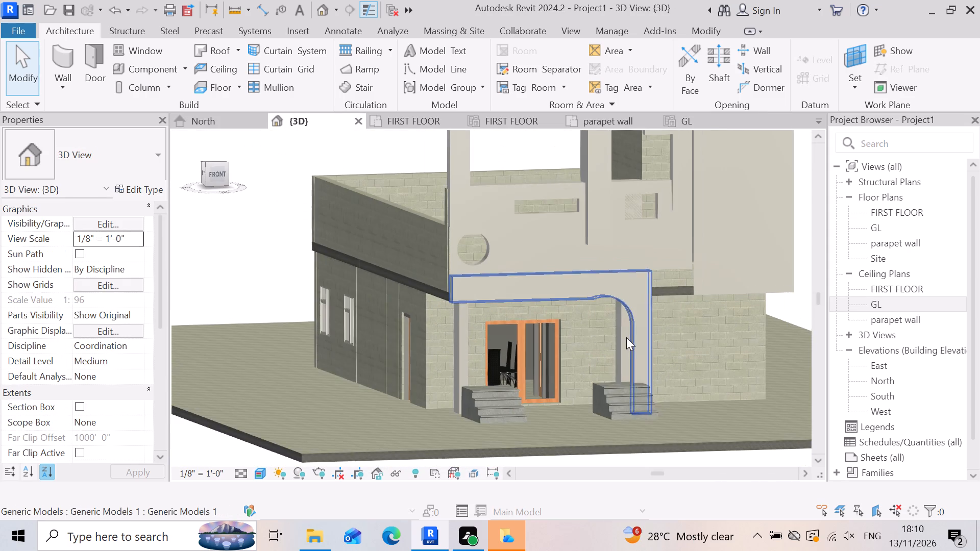
right_click_drag(653, 448, 612, 434, "shift")
middle_click_drag(653, 448, 612, 434, "shift")
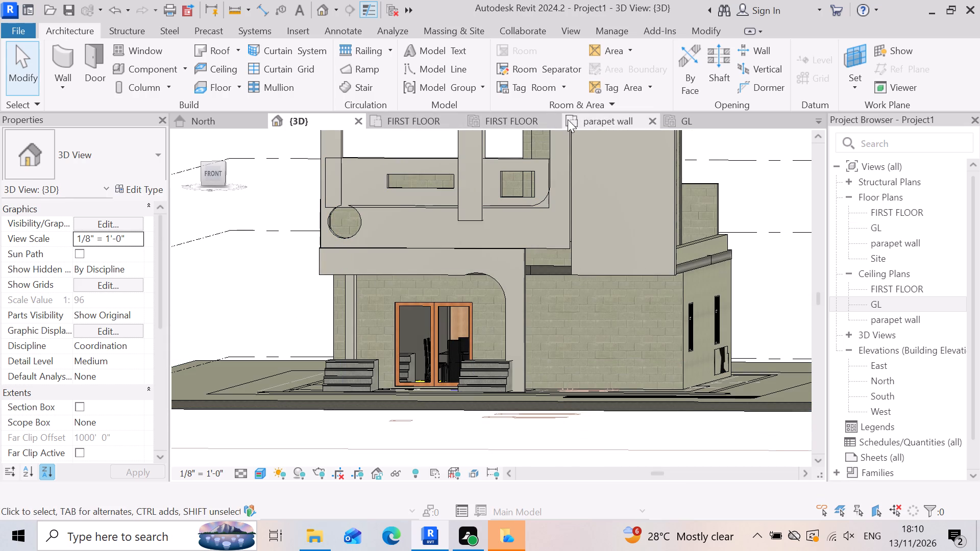
left_click(714, 117)
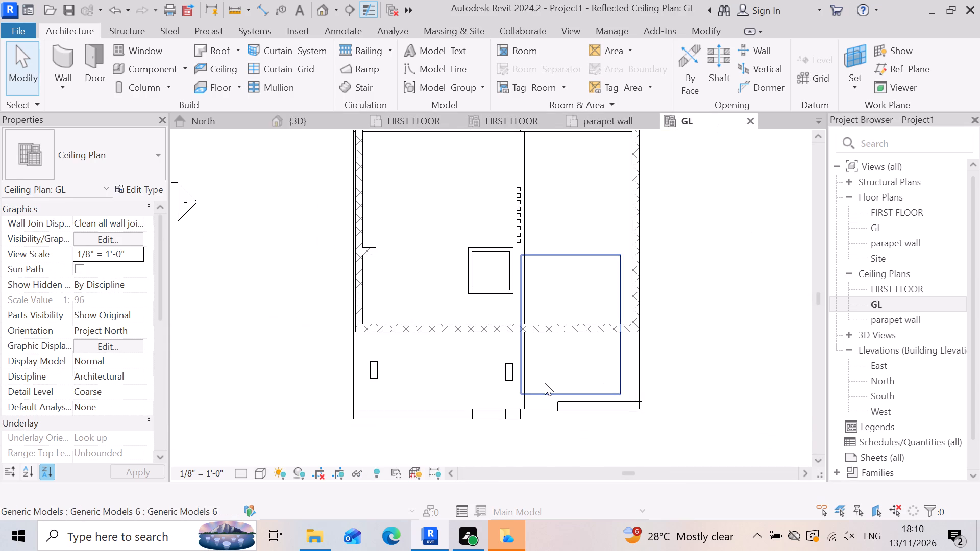
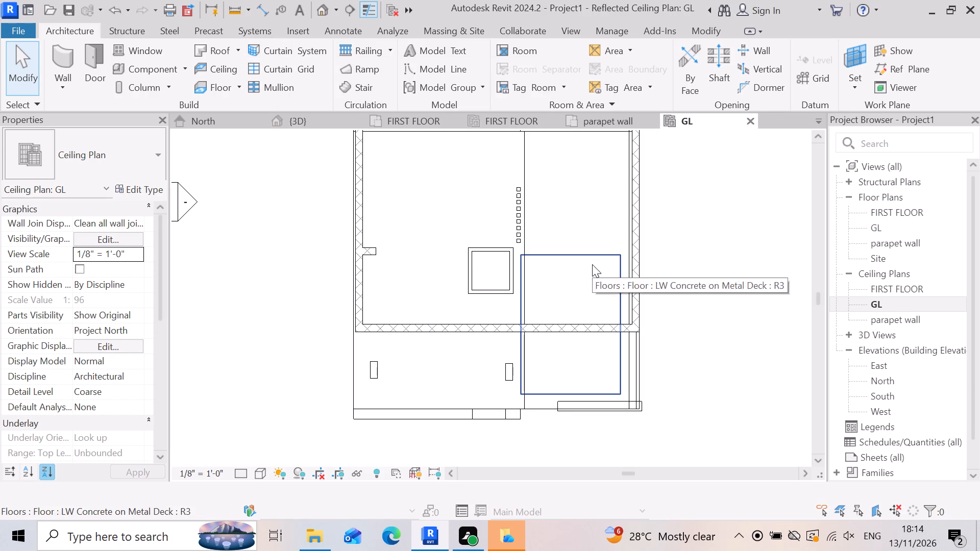
Compare the tall facade panel and the arched porch beam between the 3D view and the GL ceiling plan, examining the porch outline.
left_click(592, 264)
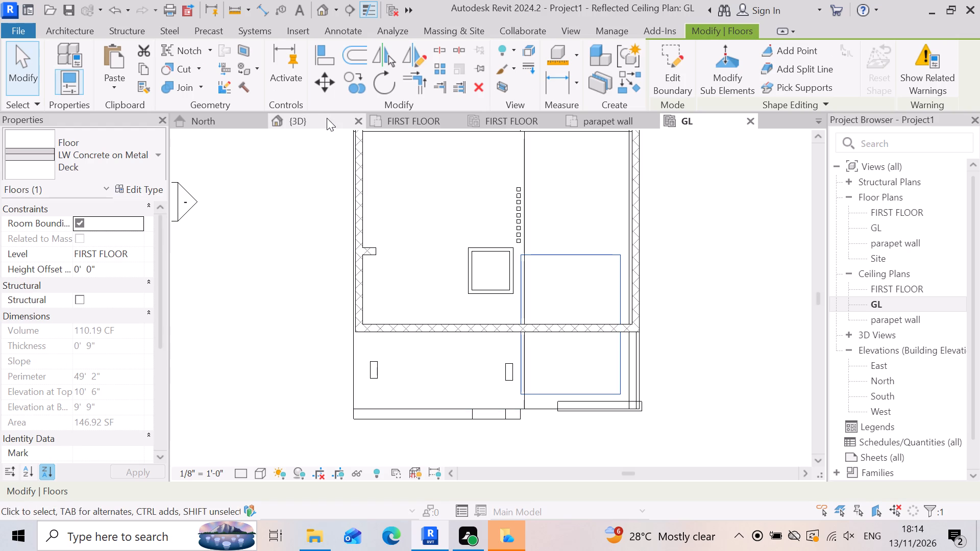
left_click(327, 118)
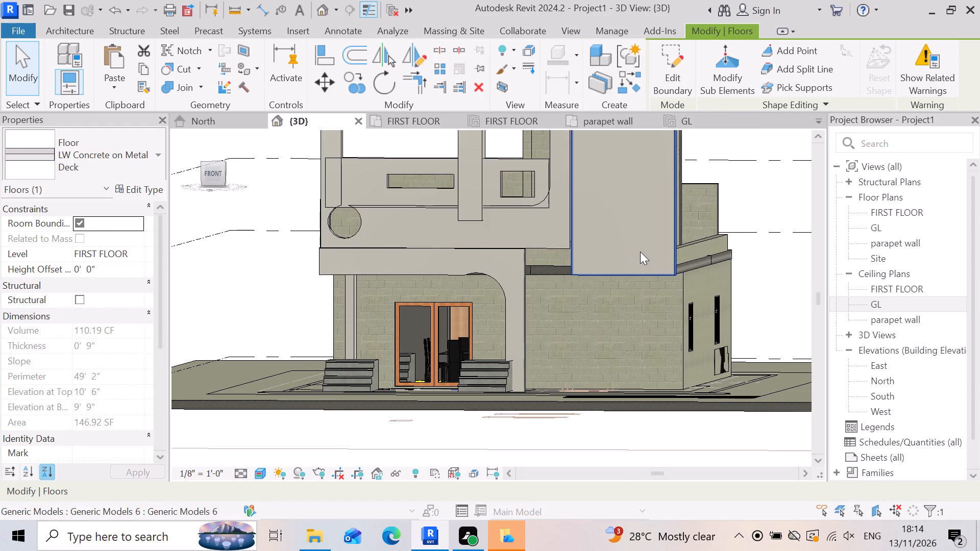
left_click(640, 252)
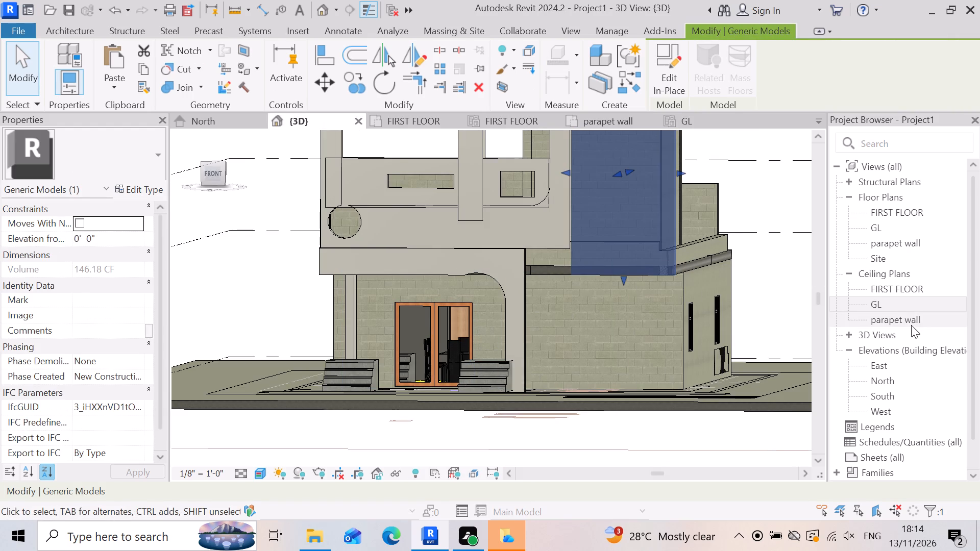
double_click(911, 300)
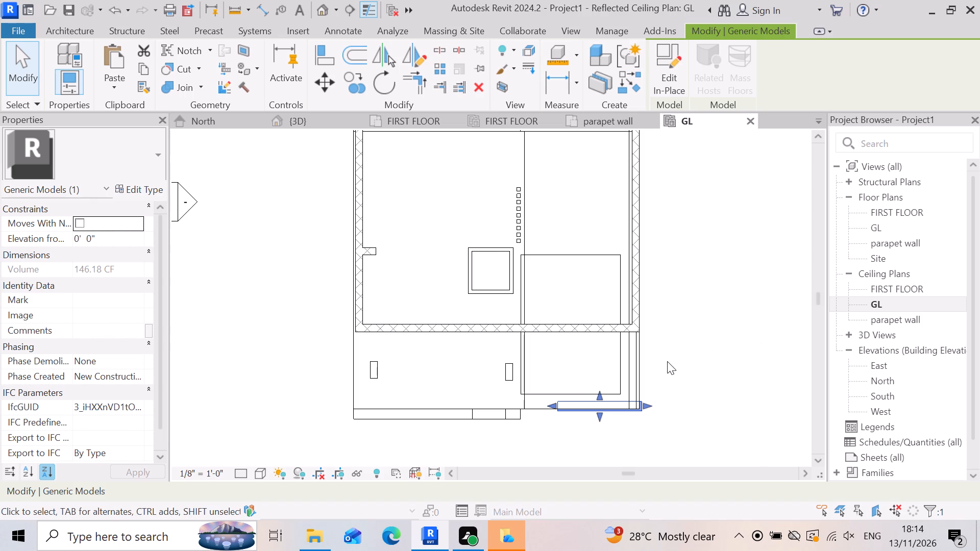
left_click(718, 352)
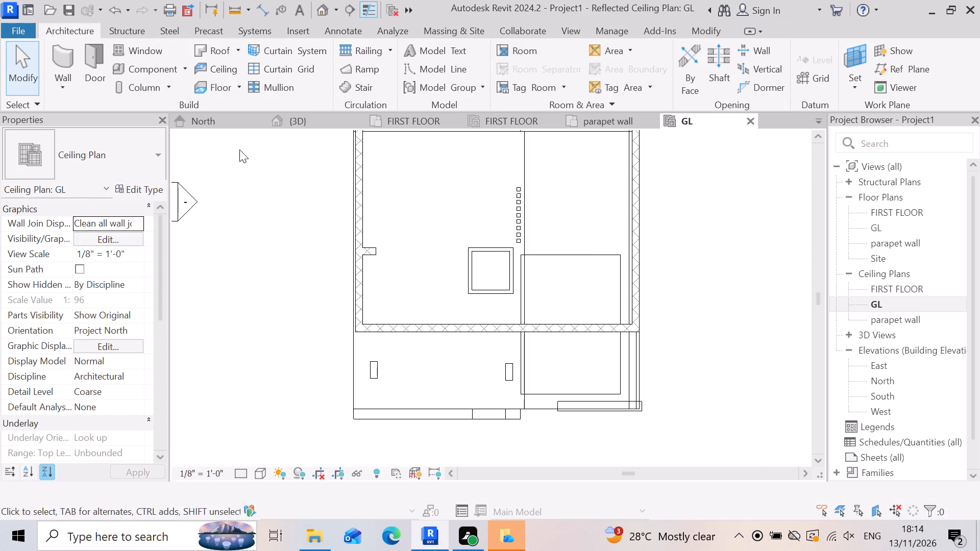
left_click(318, 125)
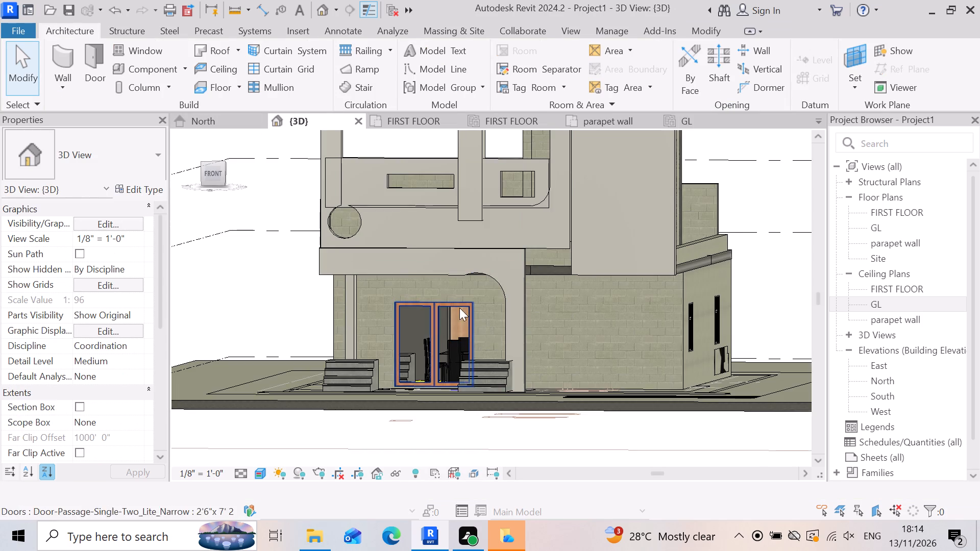
left_click(502, 271)
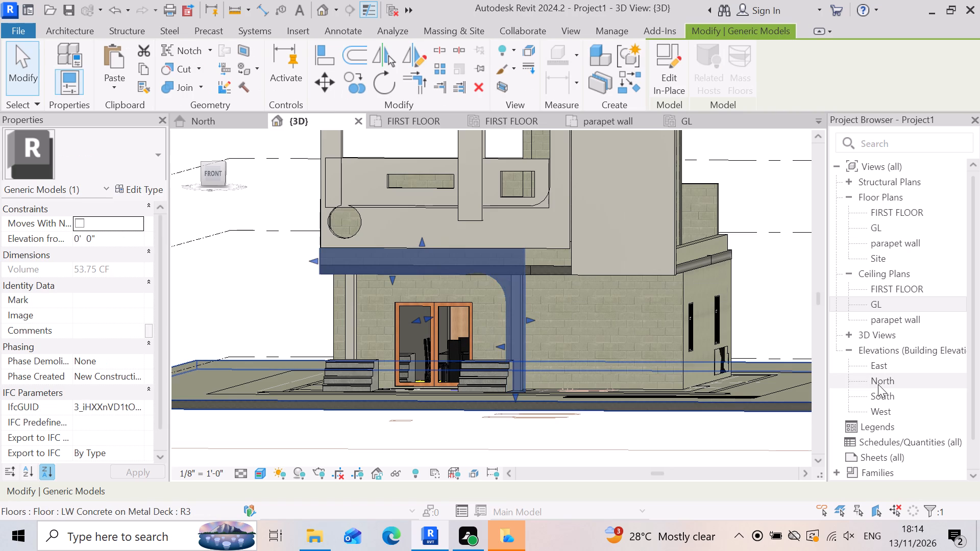
double_click(927, 302)
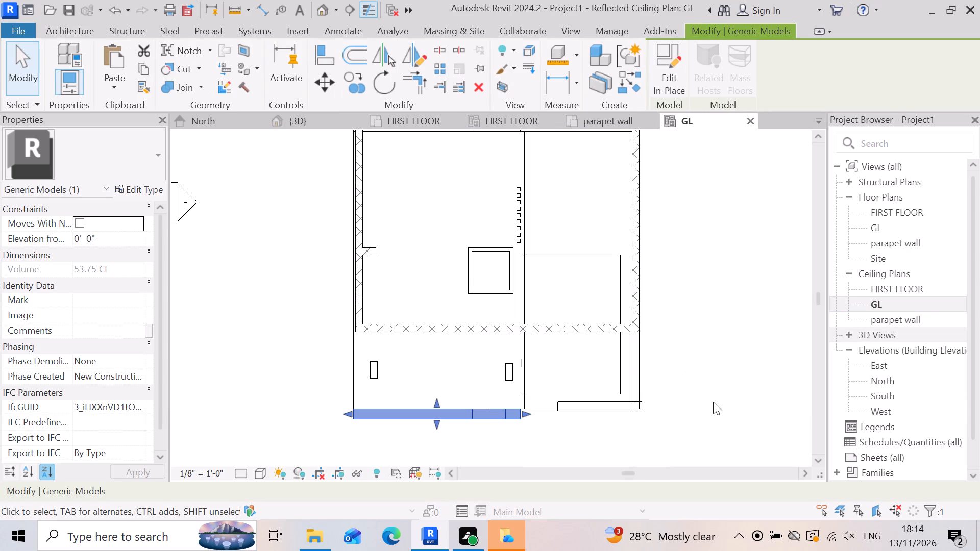
left_click(713, 402)
scroll(499, 395, "up", 2)
scroll(527, 429, "down", 2)
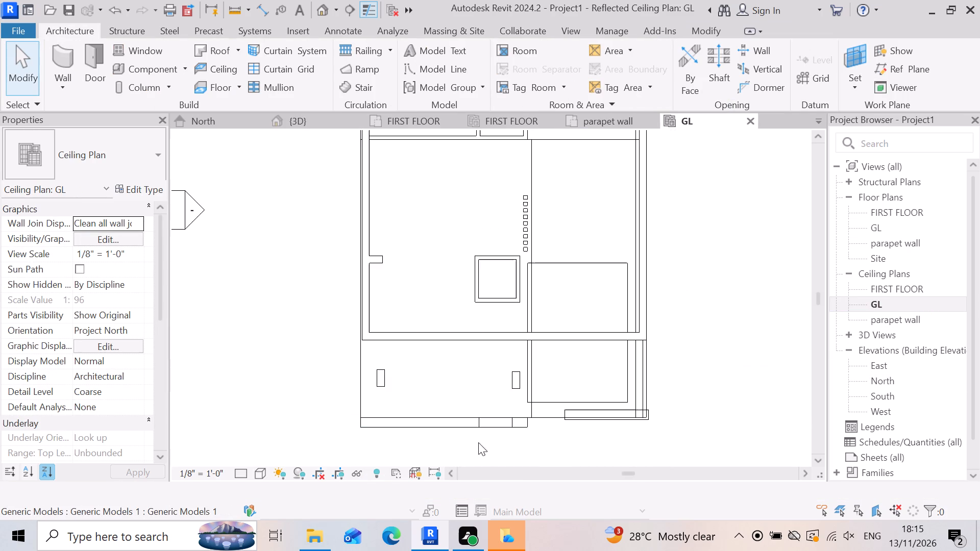
scroll(387, 441, "up", 2)
scroll(409, 426, "down", 2)
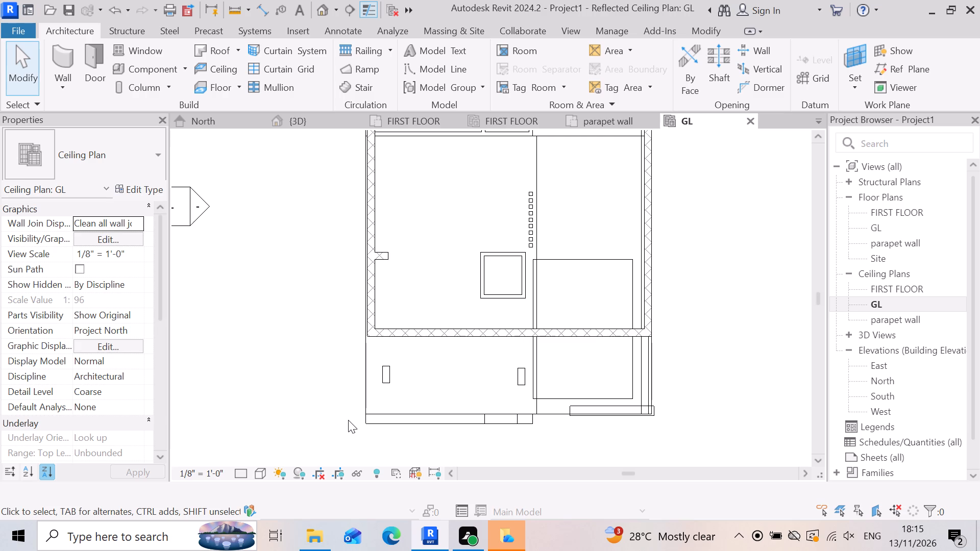
scroll(351, 419, "up", 5)
scroll(525, 442, "up", 1)
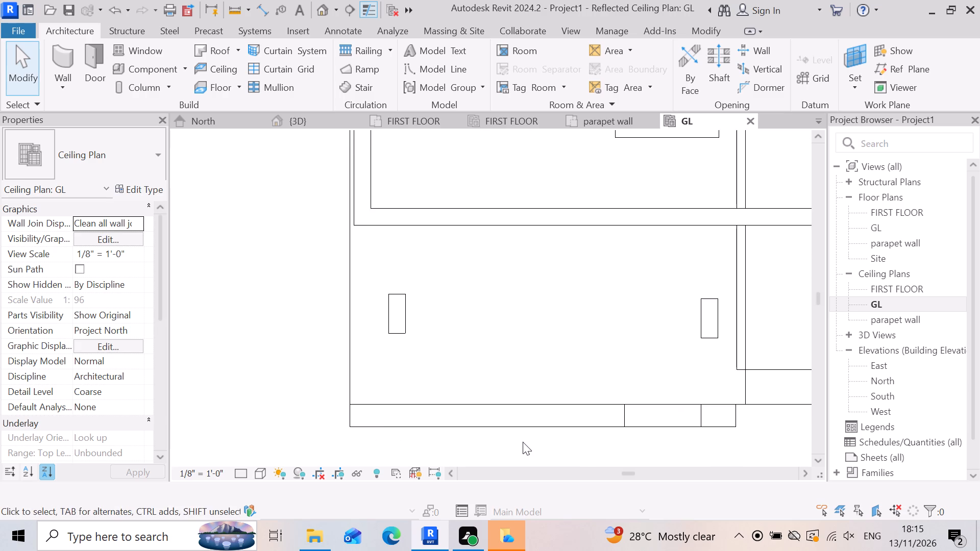
scroll(380, 404, "down", 2)
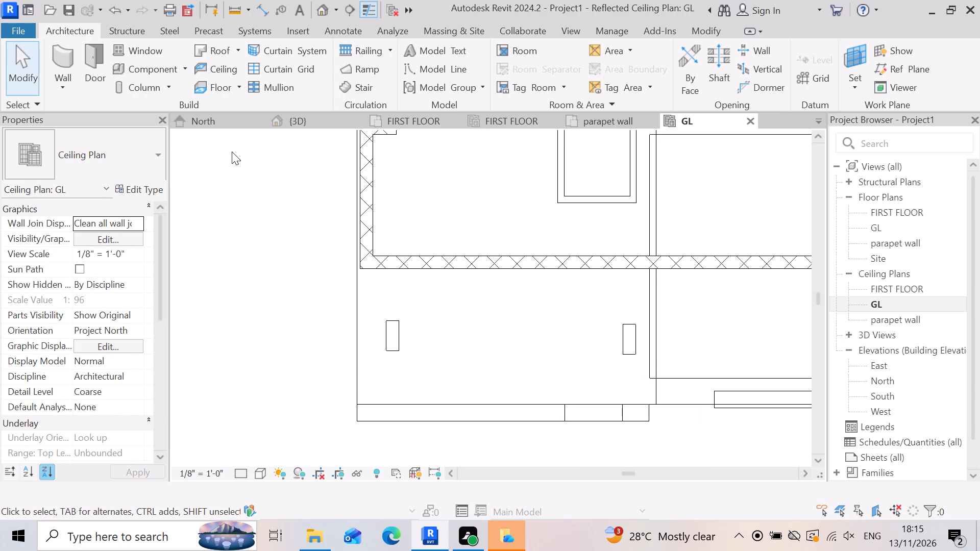
scroll(203, 251, "down", 3)
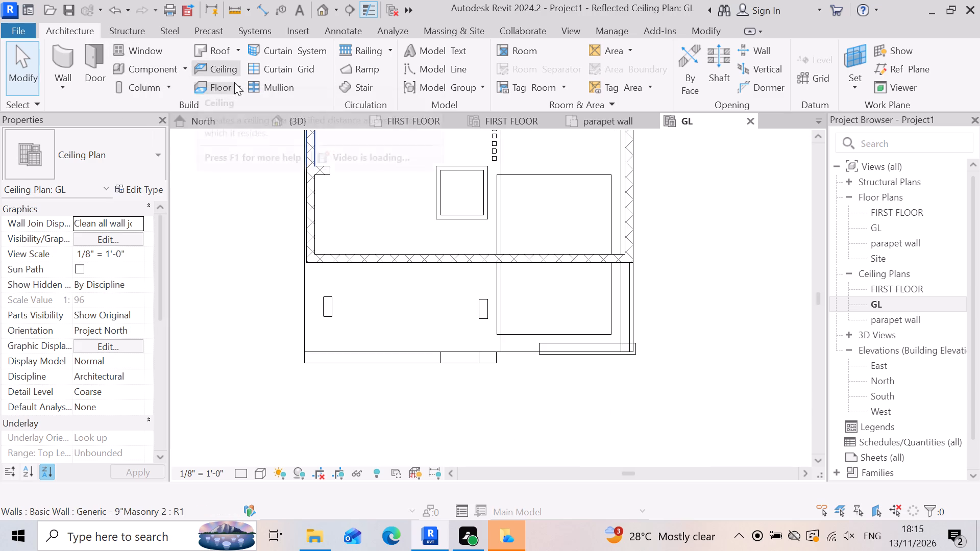
Create a rectangular 2' x 4' ACT System ceiling about 5 inches deep on GL, along the porch slab's front edge behind the arched beam.
left_click(220, 73)
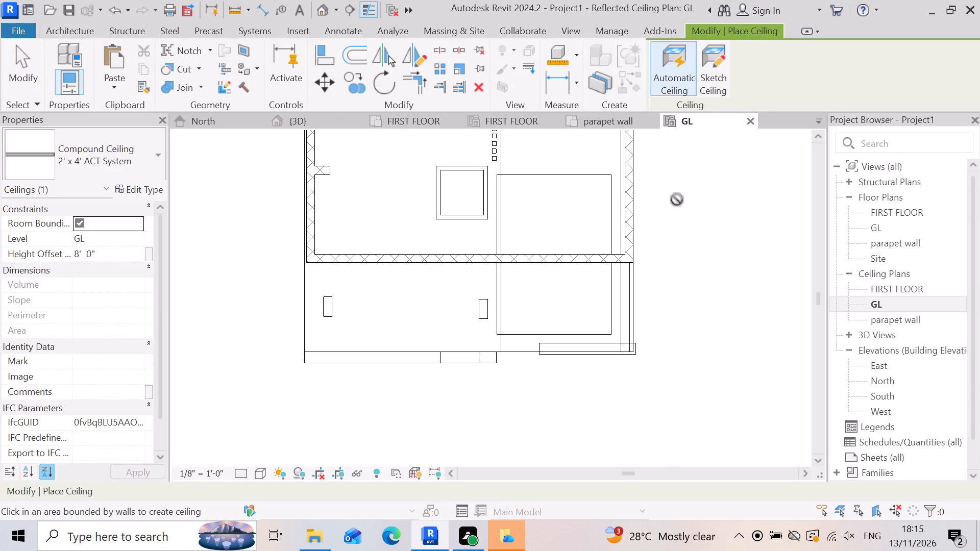
left_click(717, 74)
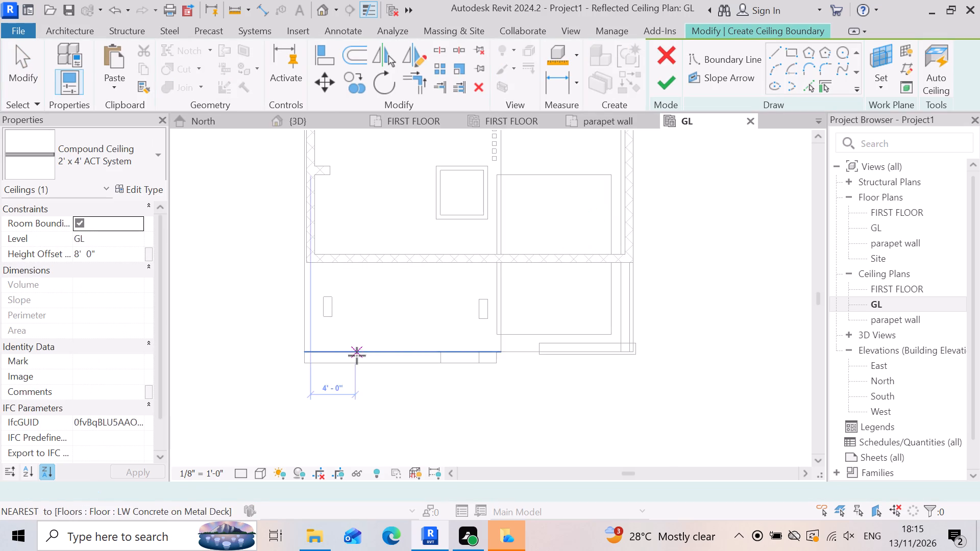
left_click(788, 53)
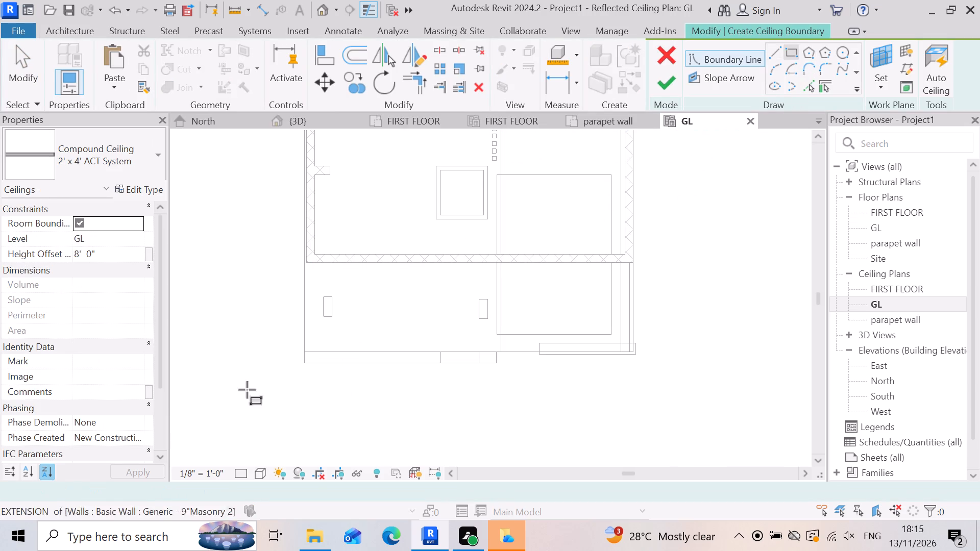
scroll(316, 363, "up", 7)
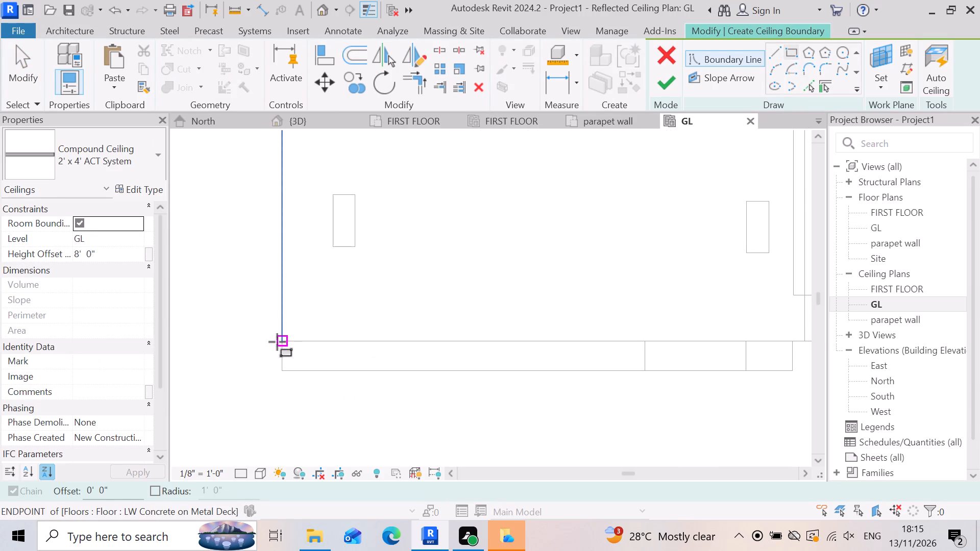
left_click(280, 341)
scroll(494, 301, "down", 3)
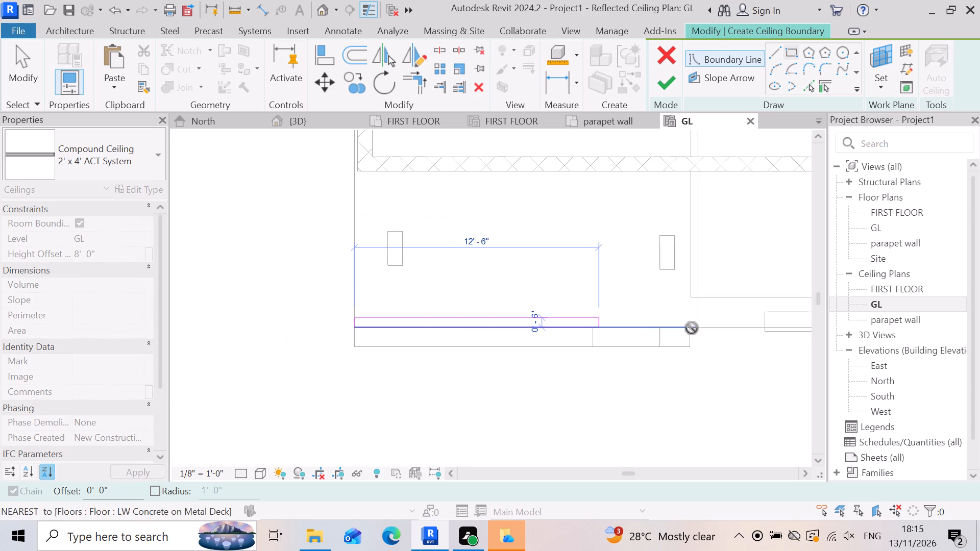
scroll(710, 321, "up", 5)
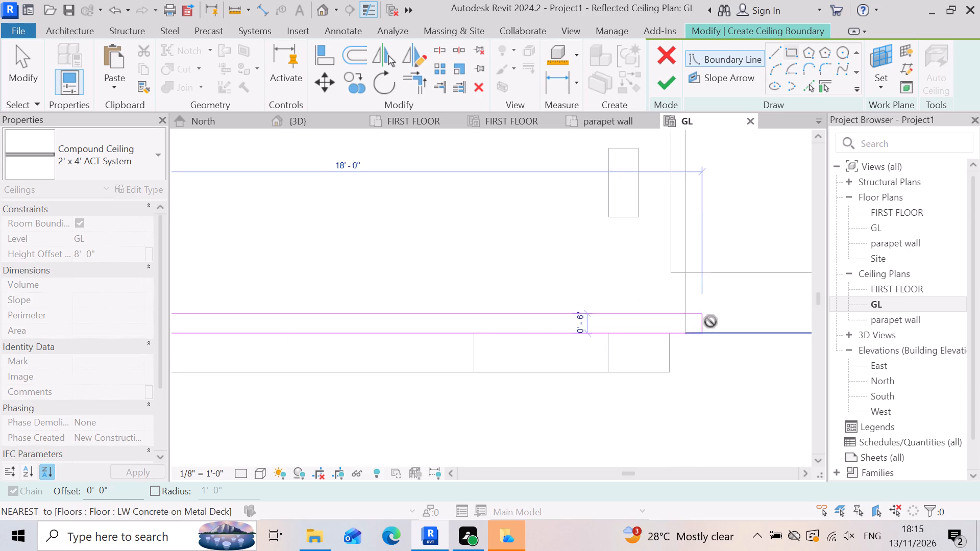
scroll(666, 327, "up", 5)
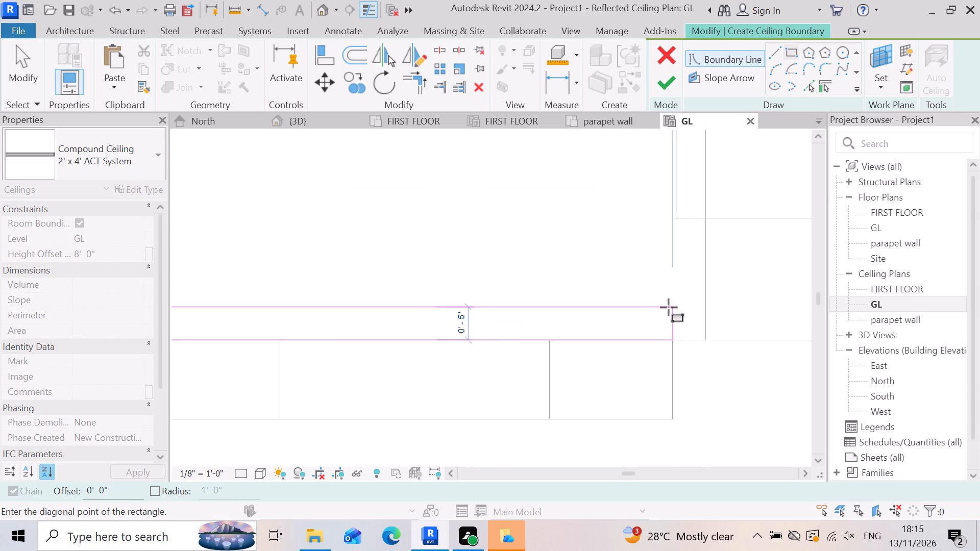
left_click(672, 306)
scroll(685, 295, "down", 4)
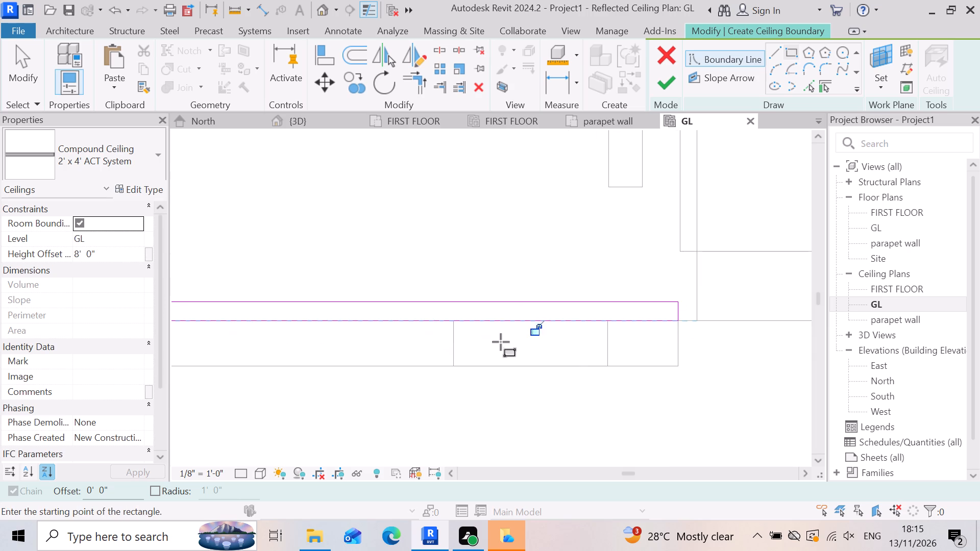
scroll(549, 342, "down", 6)
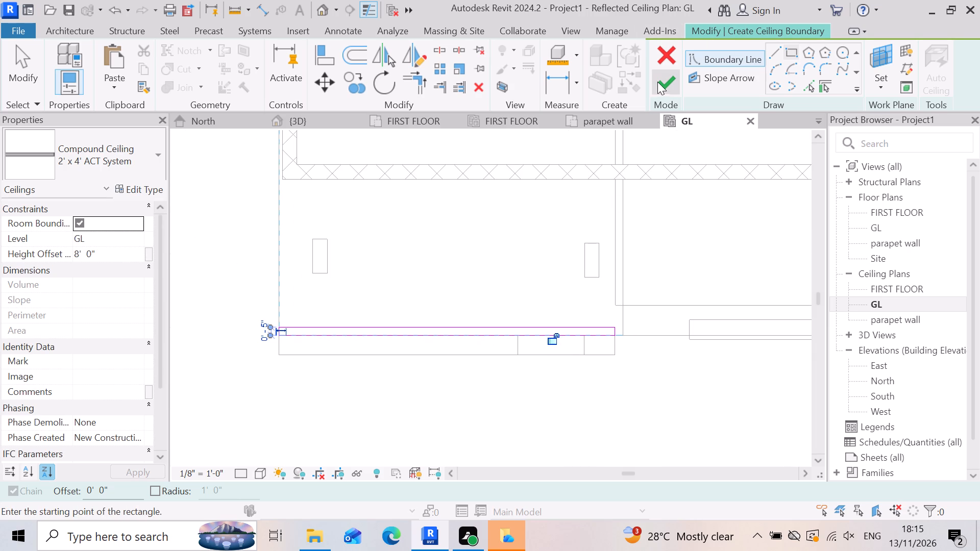
left_click(656, 83)
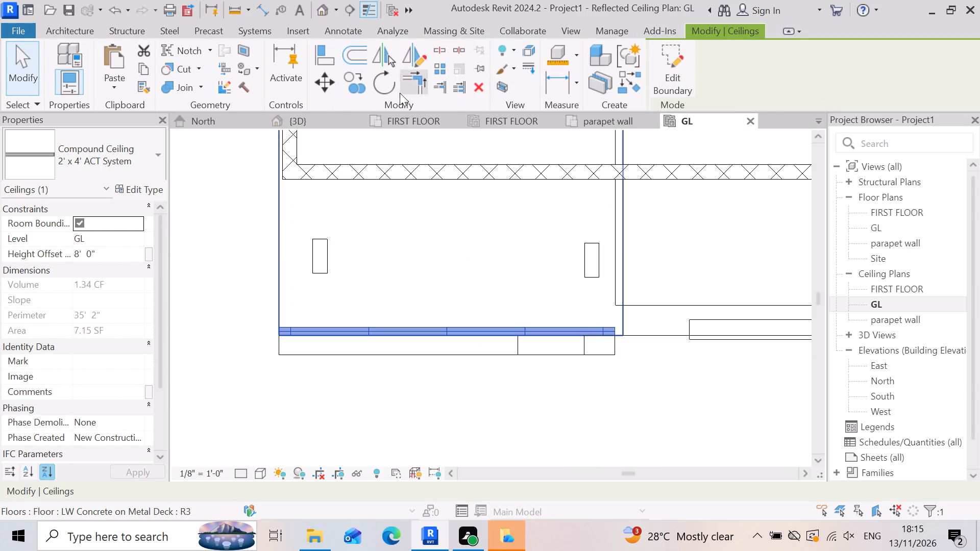
Examine the new ceiling strip in 3D from the front and from above, checking its position against the arched beam and glass door.
left_click(332, 120)
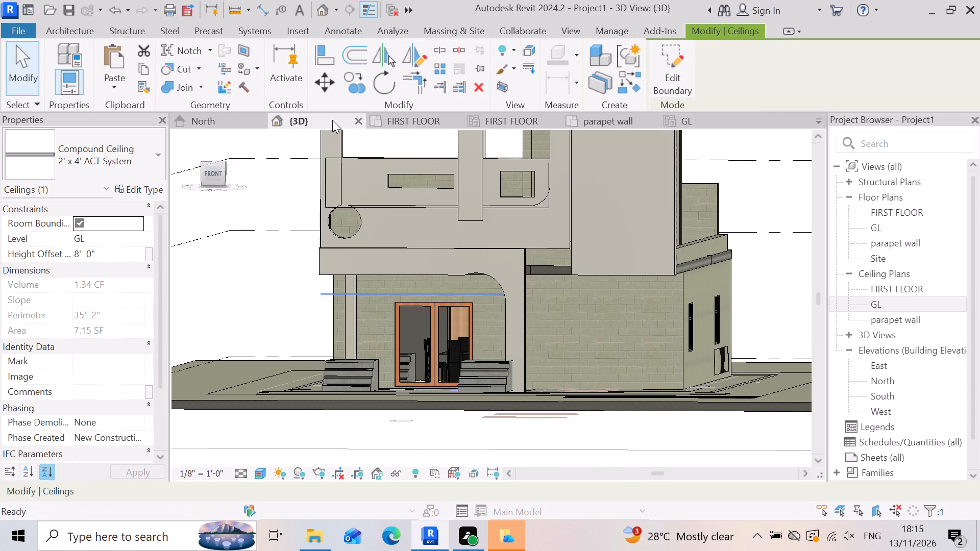
scroll(523, 268, "down", 3)
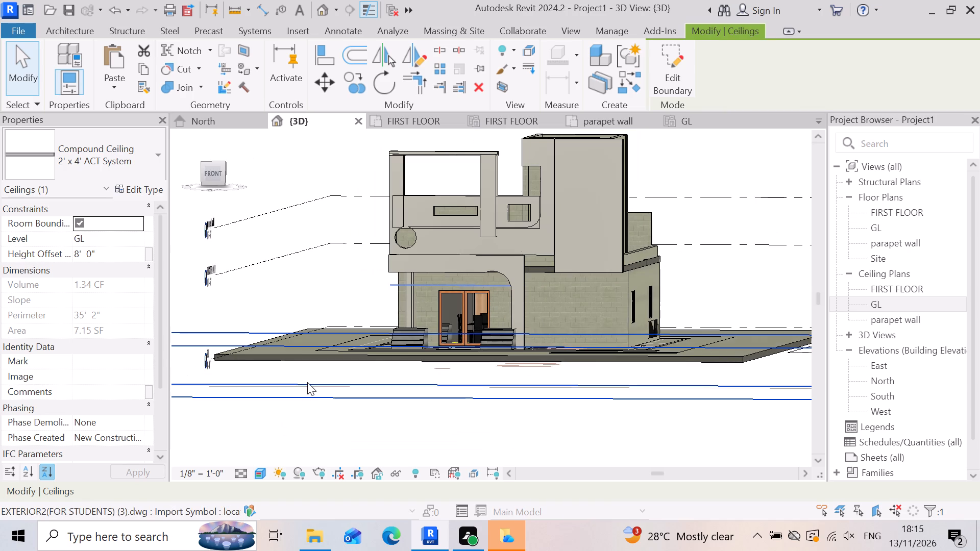
left_click(268, 454)
scroll(418, 342, "up", 3)
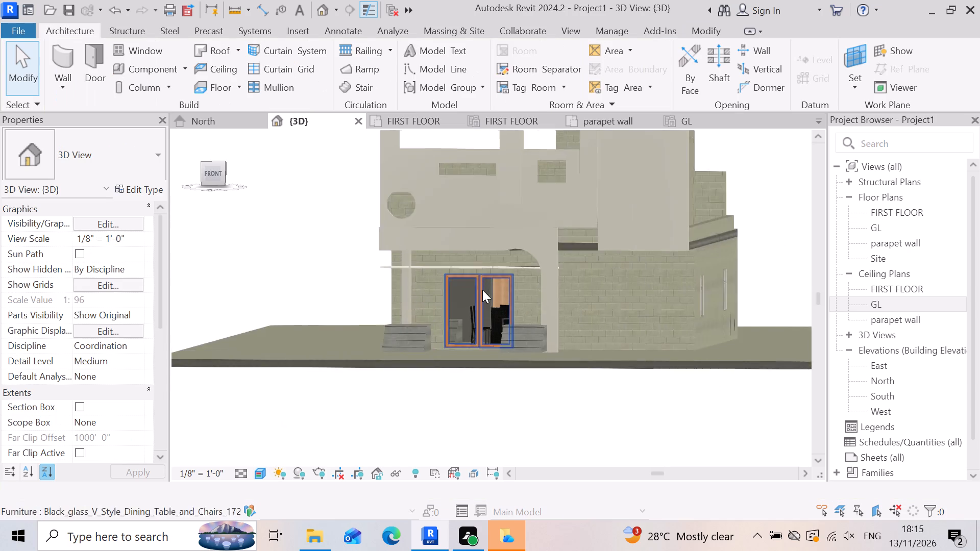
scroll(482, 290, "up", 6)
scroll(312, 263, "up", 2)
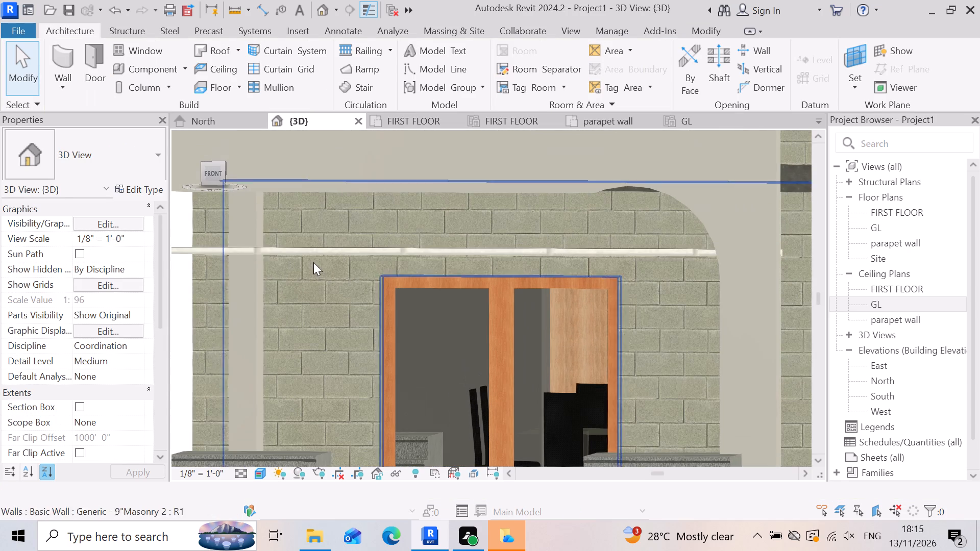
scroll(651, 231, "up", 4)
scroll(703, 257, "down", 3)
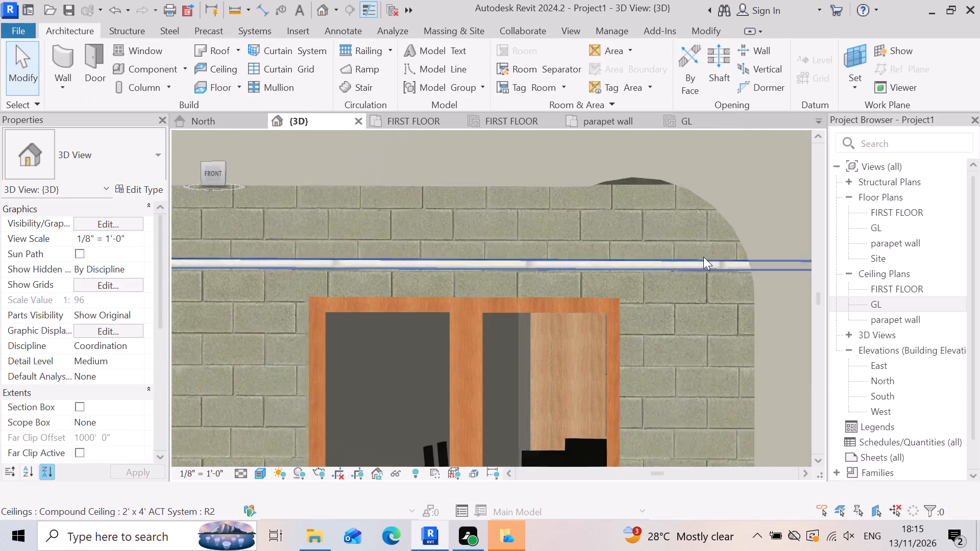
scroll(703, 259, "down", 2)
right_click_drag(602, 282, 616, 338, "shift")
middle_click_drag(602, 282, 616, 338, "shift")
scroll(549, 231, "down", 11)
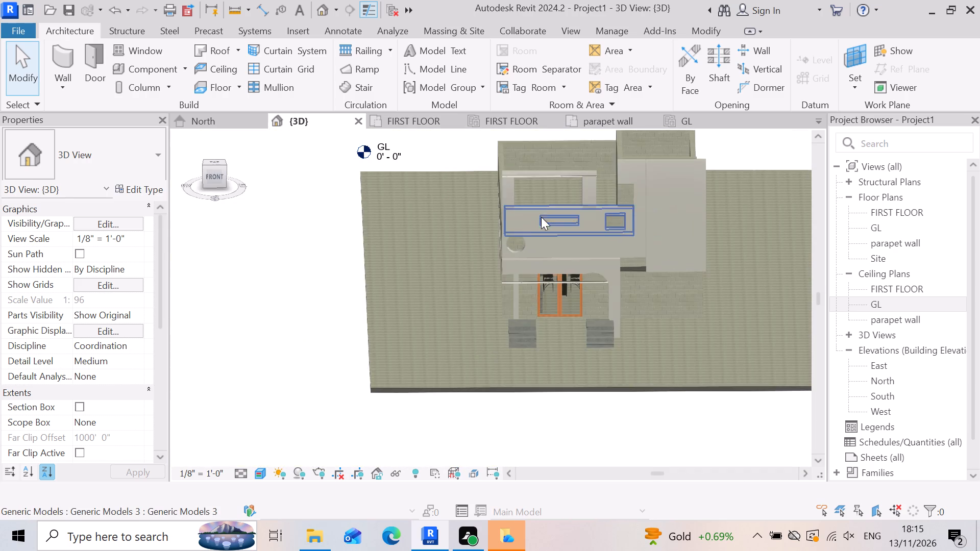
right_click_drag(414, 321, 437, 284, "shift")
middle_click_drag(414, 321, 437, 284, "shift")
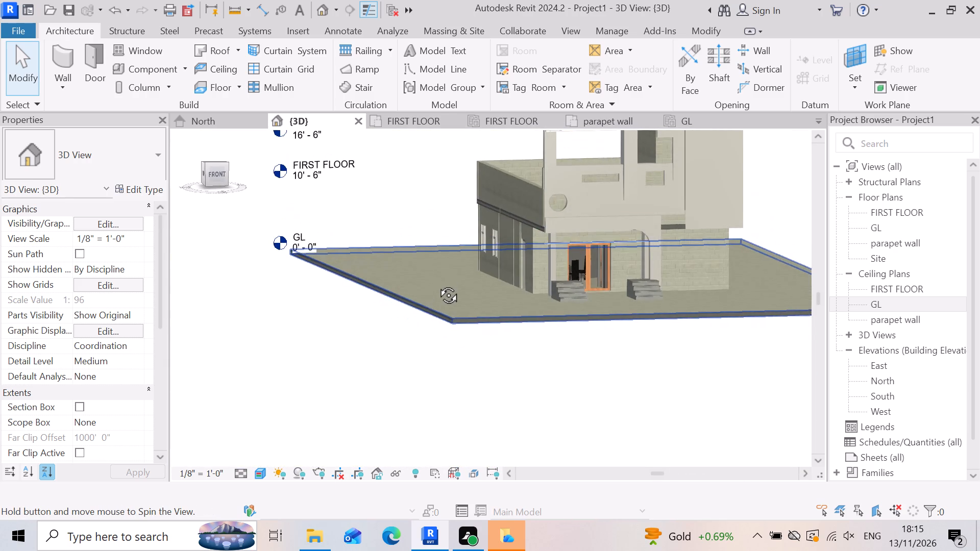
middle_click_drag(437, 284, 421, 345, "shift")
right_click_drag(437, 284, 447, 334, "shift")
scroll(700, 268, "up", 12)
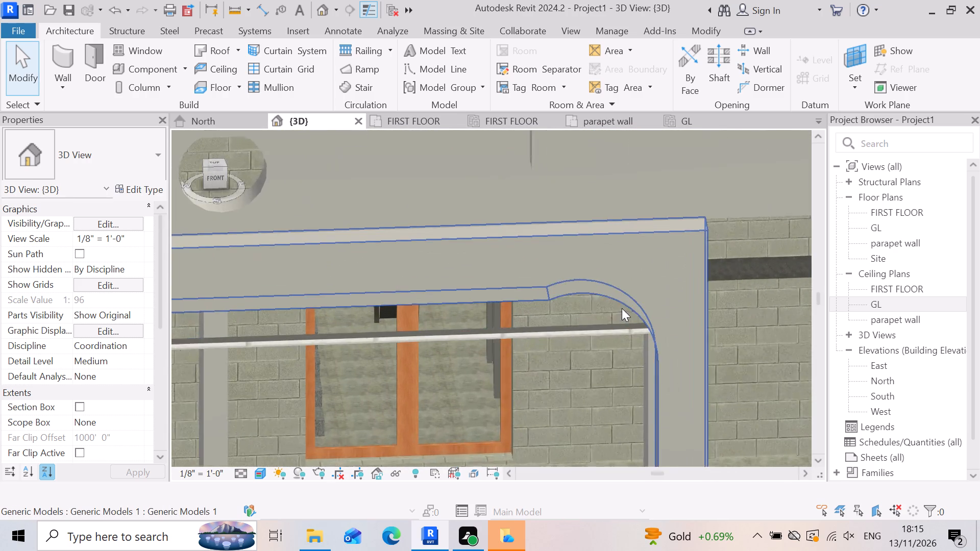
scroll(668, 362, "up", 3)
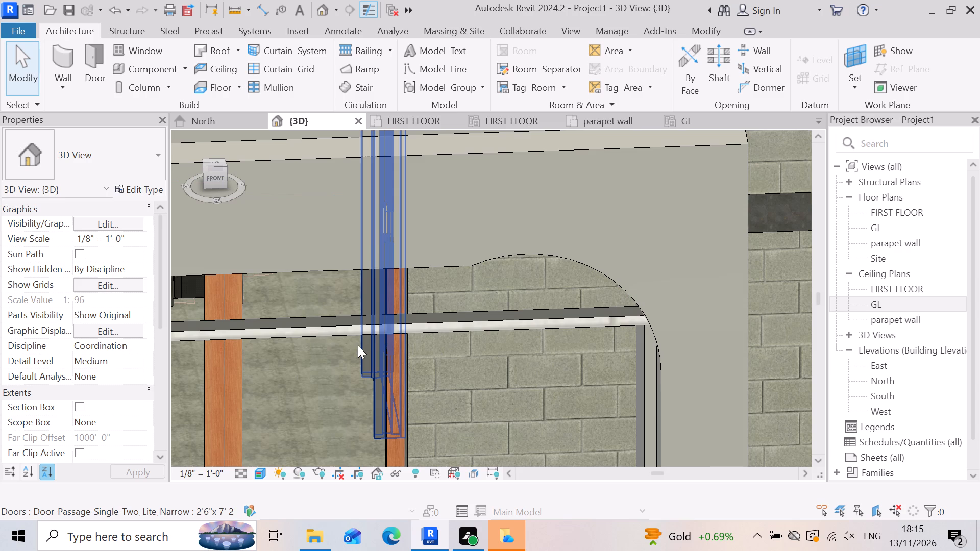
Nudge the 2' x 4' ACT System ceiling strip back toward the house wall in 3D until only a sliver shows beneath the porch beam's arch.
left_click(492, 322)
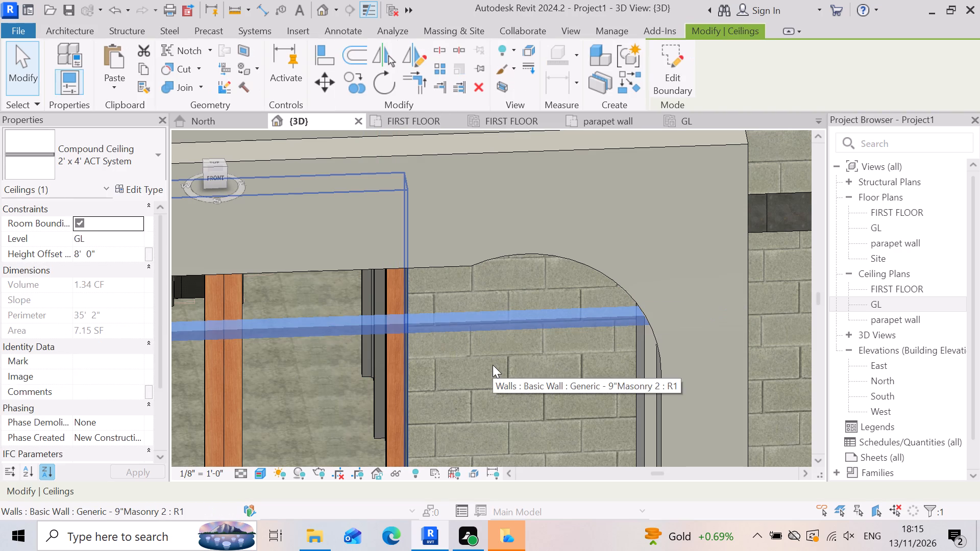
key("Up")
key("Up")
key("Up")
key("Up")
key("Up")
key("Up")
key("Up")
key("Up")
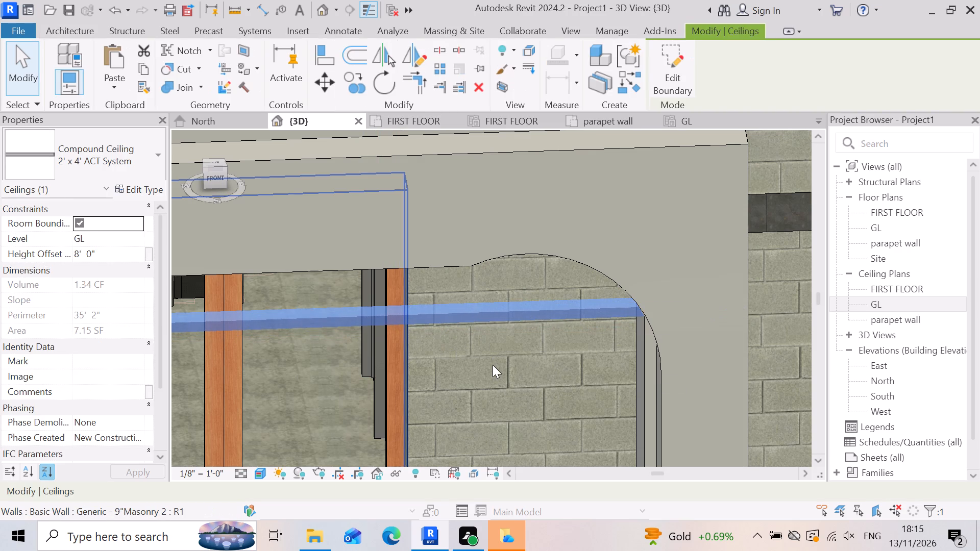
key("Up")
key("Up")
key("Up")
key("Up")
key("Up")
key("Up")
key("Up")
key("Up")
key("Up")
key("Up")
key("Up")
key("Up")
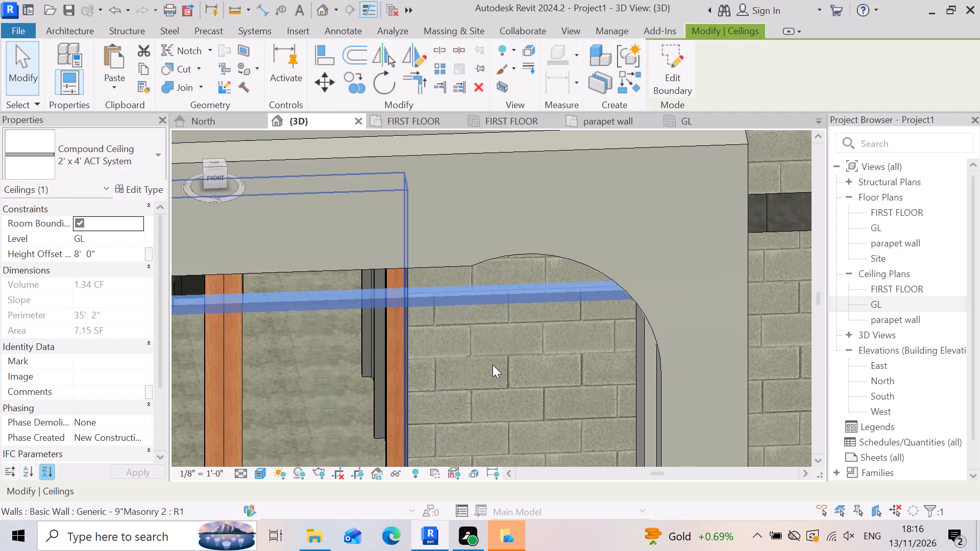
key("Up")
key("Up")
key("Up")
key("Up")
key("Up")
key("Up")
key("Up")
key("Up")
key("Up")
key("Up")
key("Up")
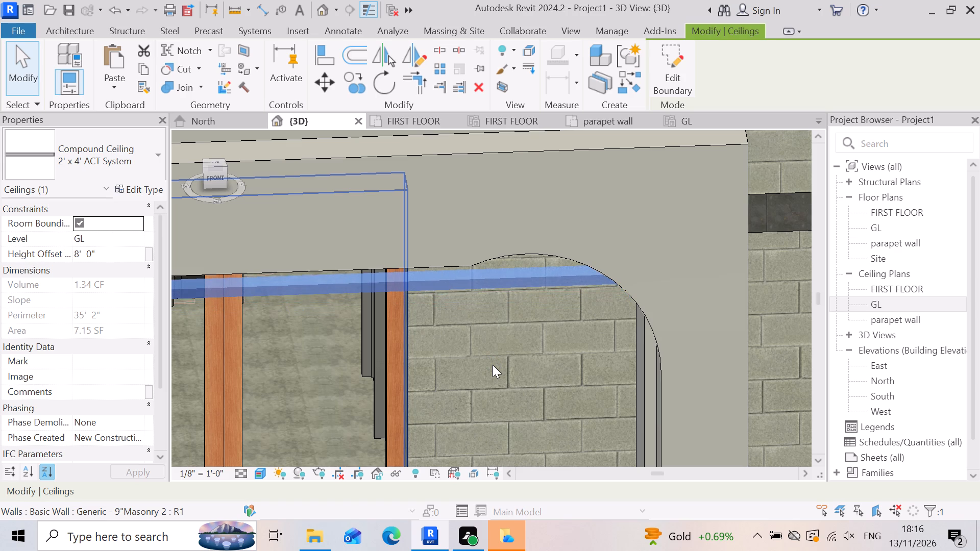
key("Up")
key("Up")
key("Up")
key("Up")
key("Up")
key("Up")
key("Up")
key("Up")
key("Up")
key("Up")
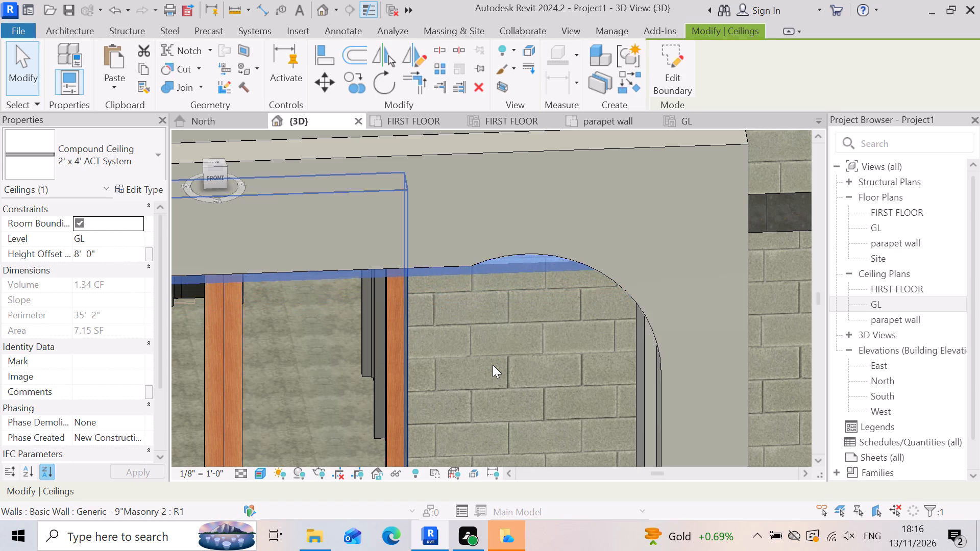
key("Up")
key("Up")
key("Up")
key("Up")
key("Up")
key("Up")
key("Up")
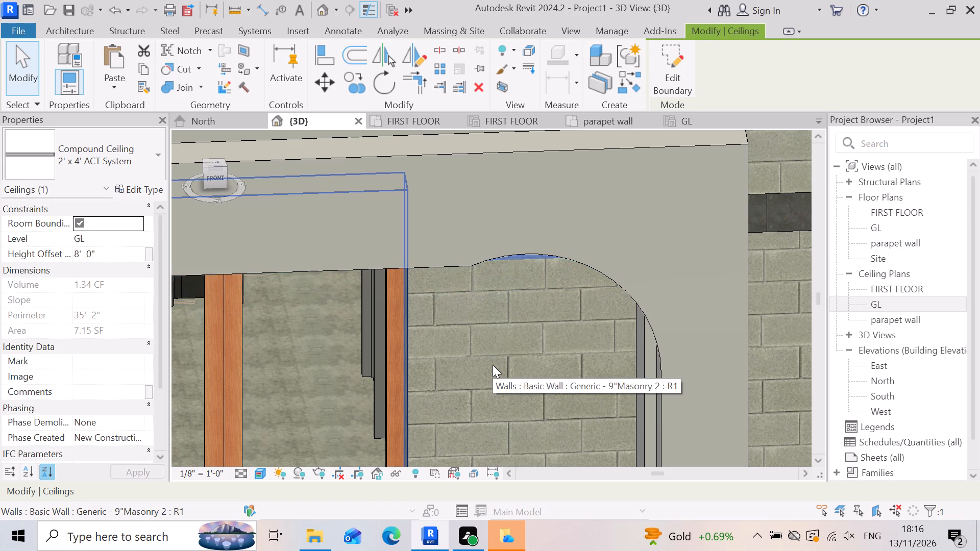
key("Escape")
Examine the moved ceiling strip in 3D from above and from the front corner, checking its position against the porch beam and columns.
scroll(676, 300, "down", 3)
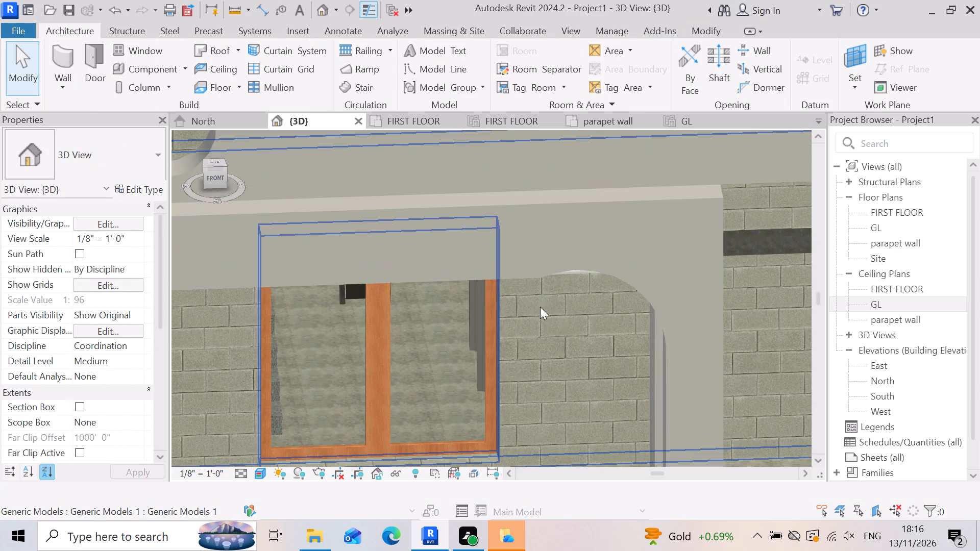
right_click(506, 269, "shift")
scroll(506, 269, "down", 1, "shift")
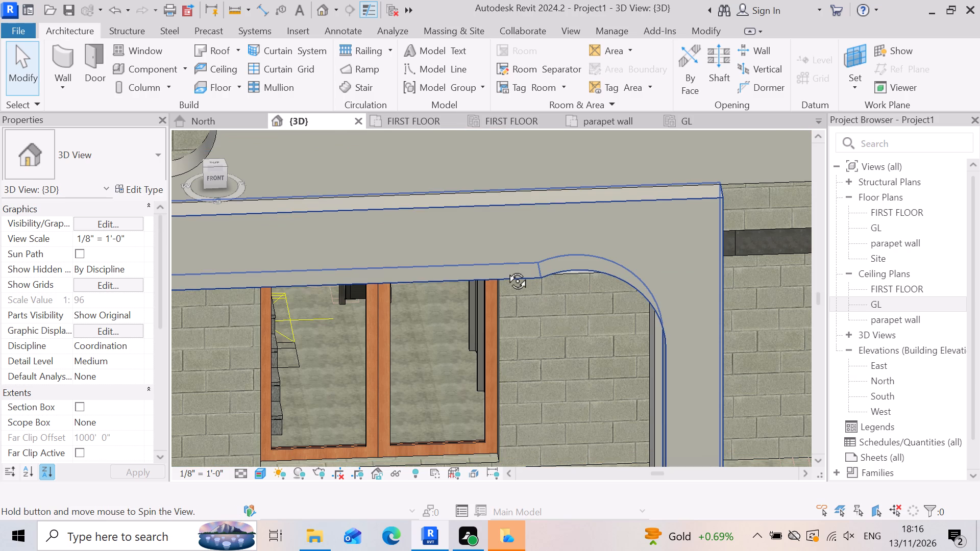
right_click_drag(490, 259, 485, 287, "ctrl")
right_click_drag(479, 275, 450, 286, "shift")
scroll(475, 286, "down", 1, "shift")
middle_click_drag(460, 325, 450, 286, "shift")
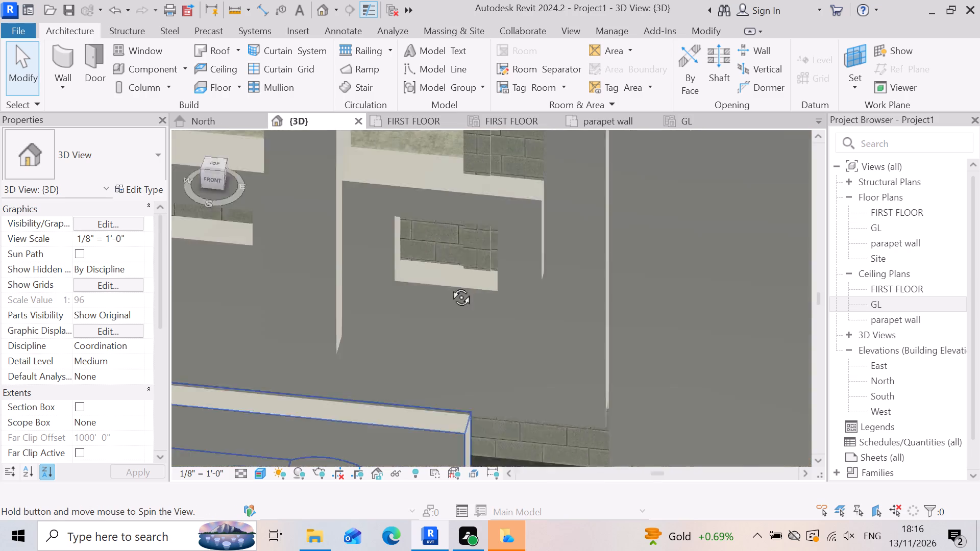
middle_click_drag(450, 286, 505, 222, "shift")
right_click_drag(450, 286, 505, 274, "shift")
scroll(529, 263, "down", 7)
right_click_drag(414, 250, 423, 268, "shift")
middle_click_drag(414, 242, 415, 230, "shift")
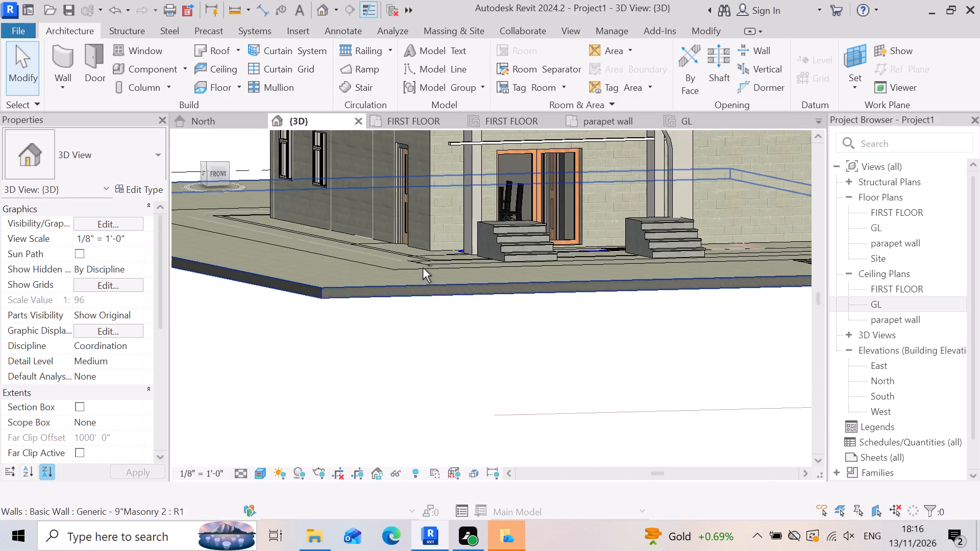
right_click_drag(423, 268, 405, 287, "shift")
middle_click_drag(430, 295, 428, 325, "shift")
scroll(451, 202, "up", 5, "shift")
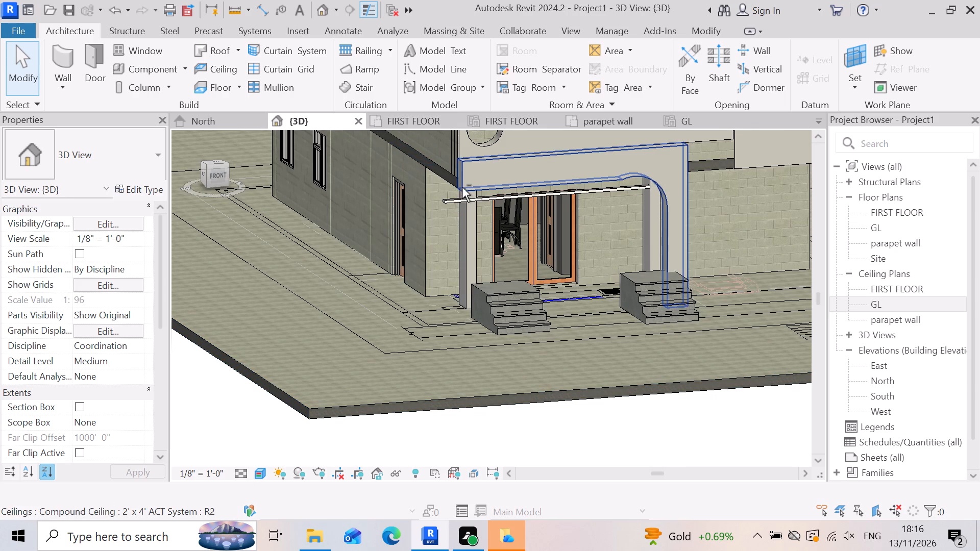
scroll(508, 198, "up", 5)
On the GL ceiling plan, nudge the ceiling strip toward the house wall until it lies between the wall and the two porch columns.
left_click(385, 201)
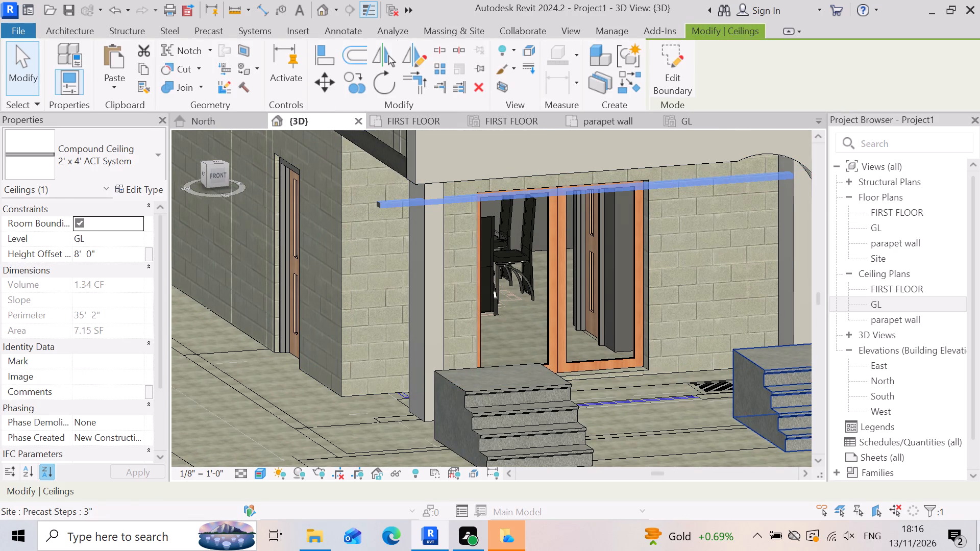
double_click(911, 303)
left_click(593, 408)
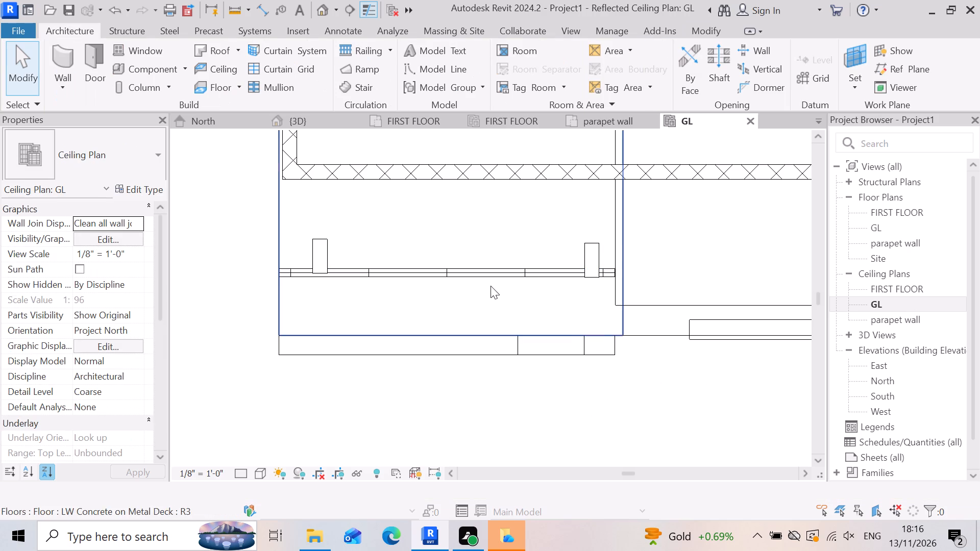
left_click(496, 272)
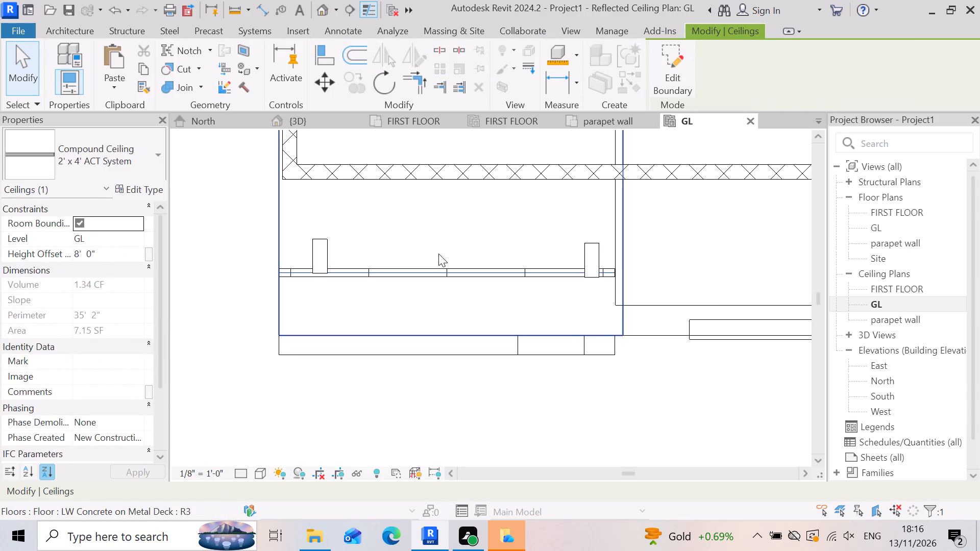
left_click(437, 268)
key("Up")
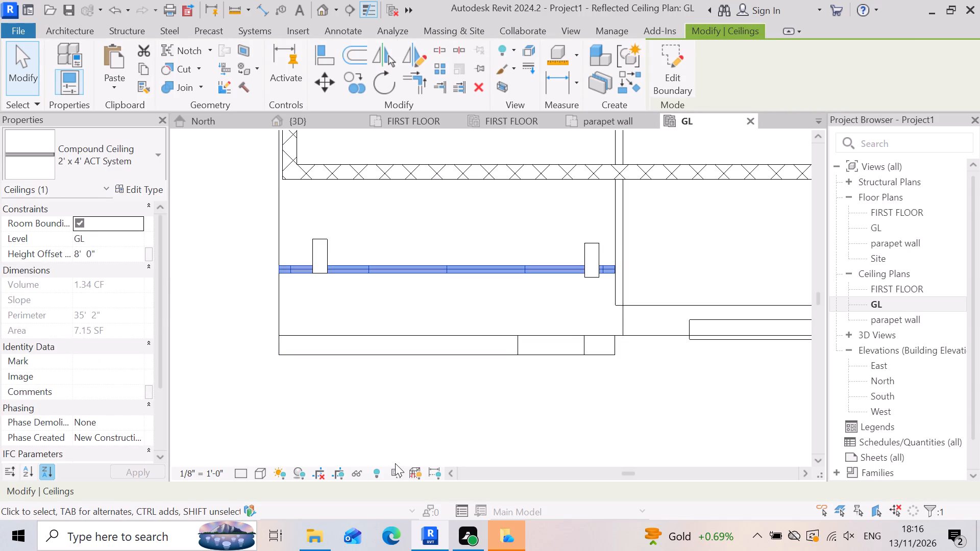
key("Up")
key("Up")
key("Up")
key("Up")
key("Up")
key("Up")
key("Up")
key("Up")
key("Up")
key("Up")
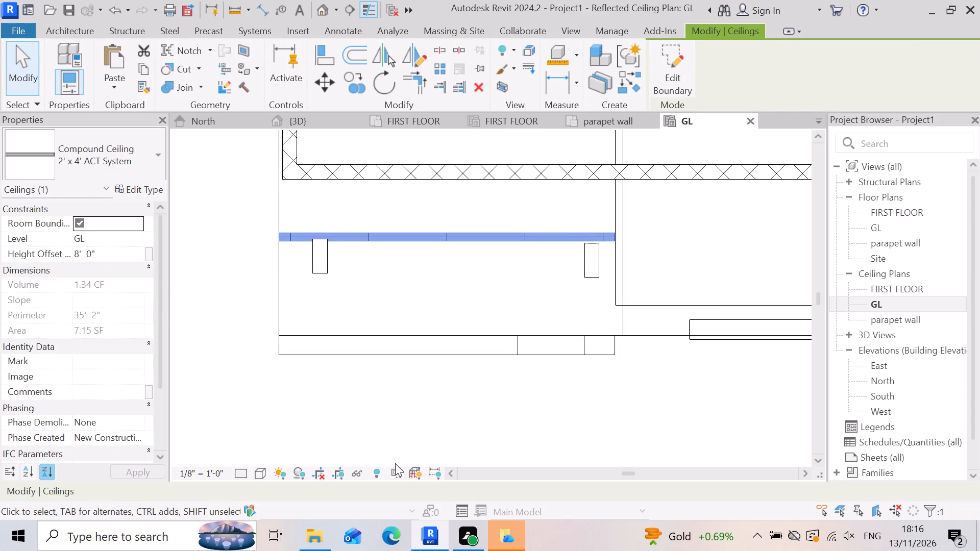
key("Up")
key("Up")
key("Up")
key("Up")
key("Up")
key("Up")
key("Up")
key("Up")
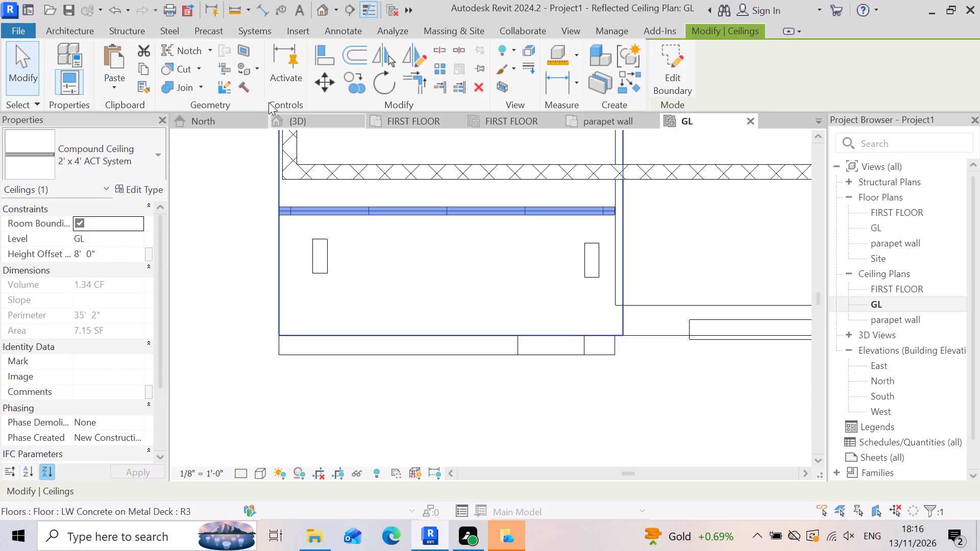
In 3D, shift the ceiling strip lengthwise toward the arched side until its protruding end sits just beside the porch's corner column.
left_click(323, 118)
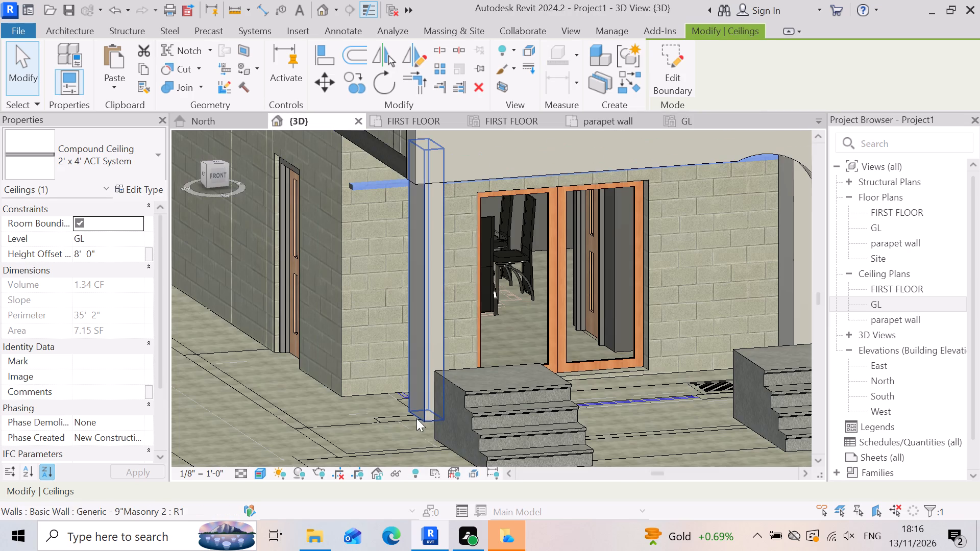
scroll(571, 366, "down", 2)
left_click(228, 362)
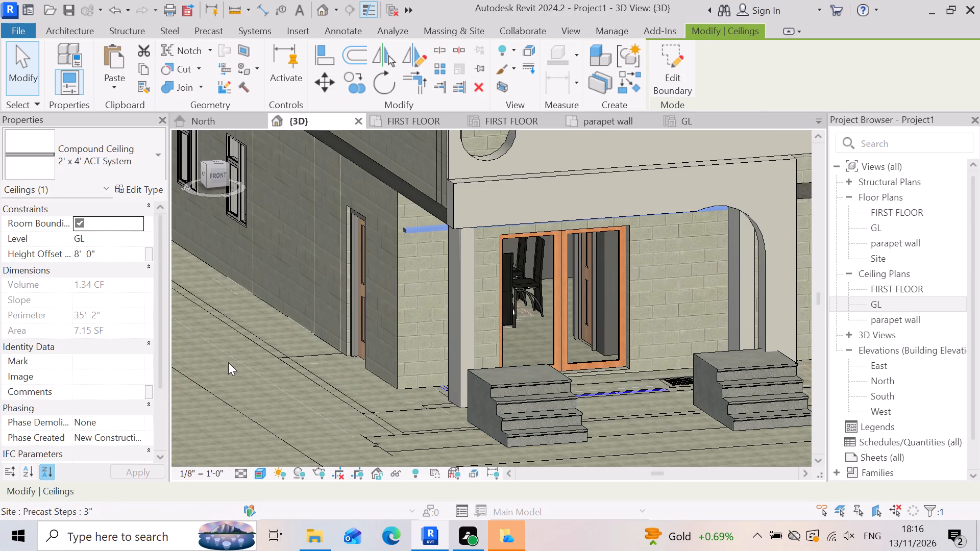
scroll(502, 263, "down", 8)
left_click(584, 401)
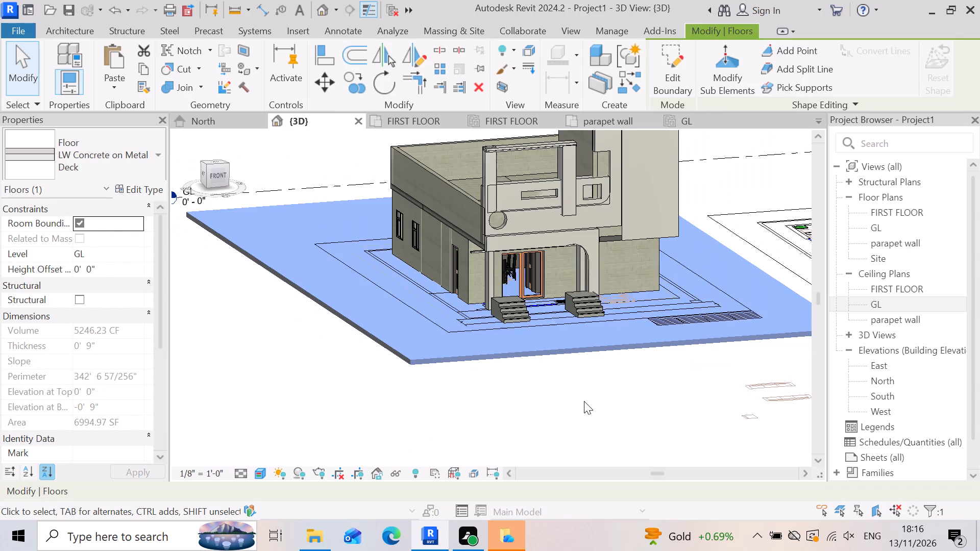
scroll(492, 250, "up", 11)
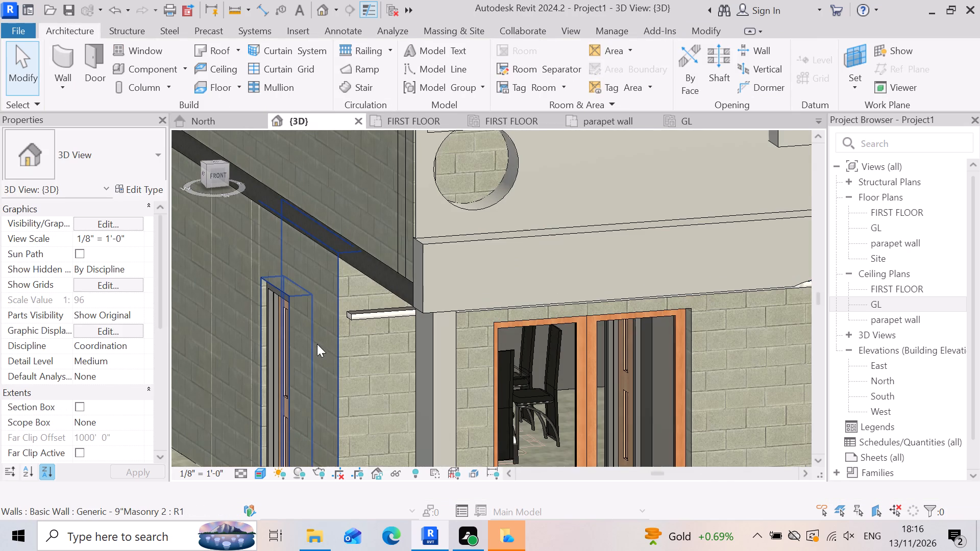
scroll(299, 347, "down", 2)
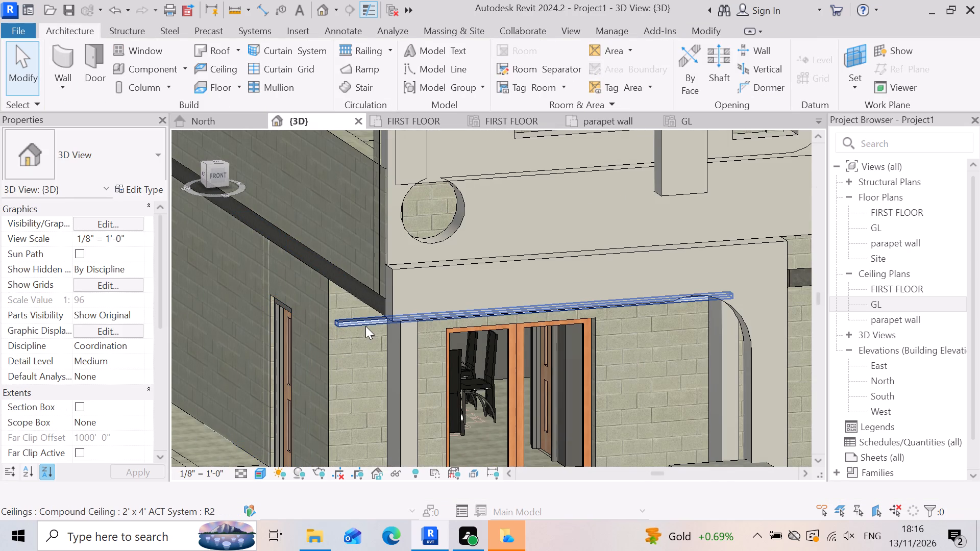
left_click(336, 323)
key("Right")
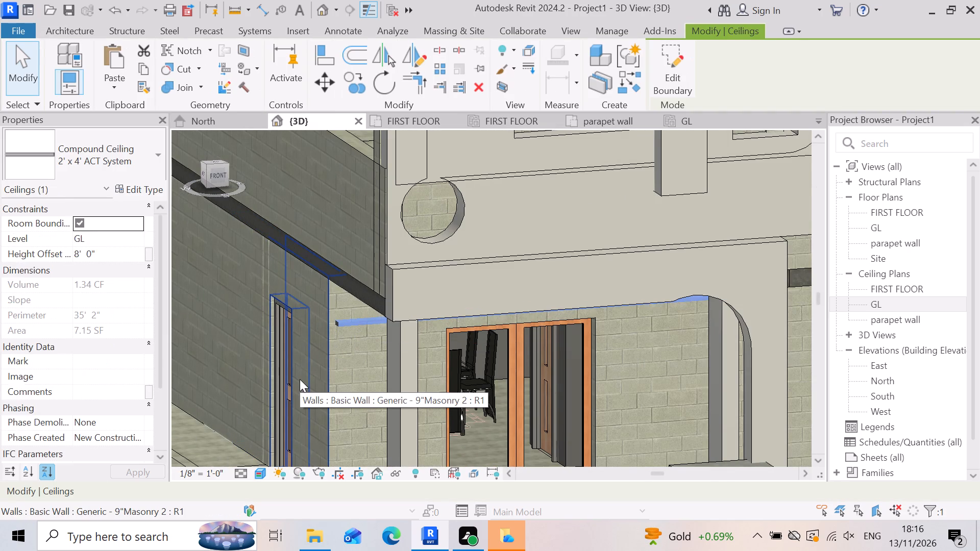
key("Right")
key("Right")
key("Right")
key("Right")
key("Right")
key("Right")
key("Right")
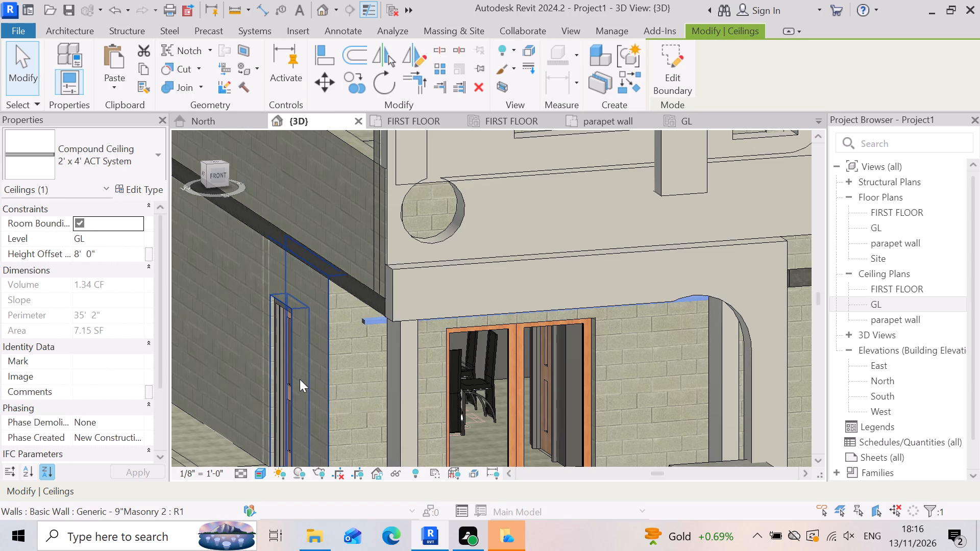
key("Right")
key("Right")
key("Right")
key("Right")
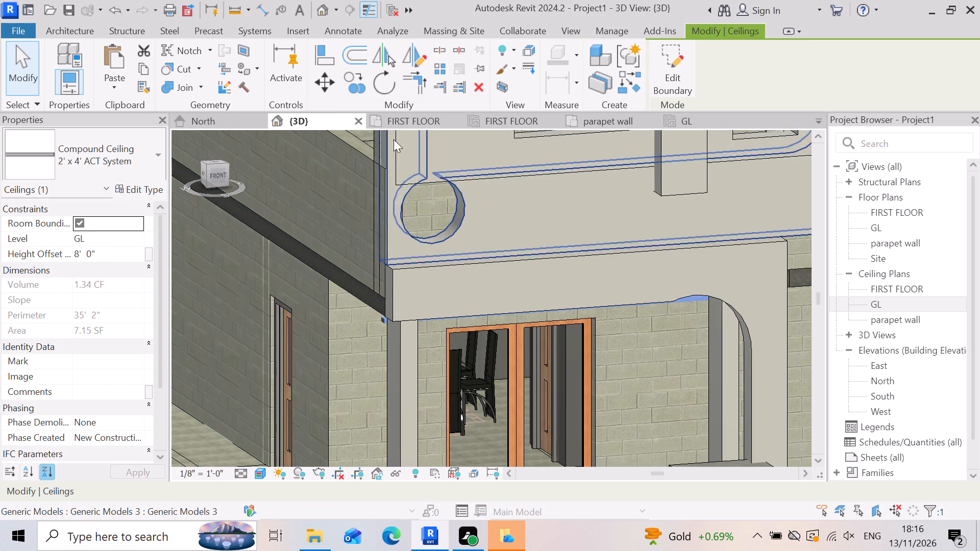
On the GL ceiling plan, nudge the ceiling strip closer to the house's front wall, leaving a small gap.
double_click(903, 303)
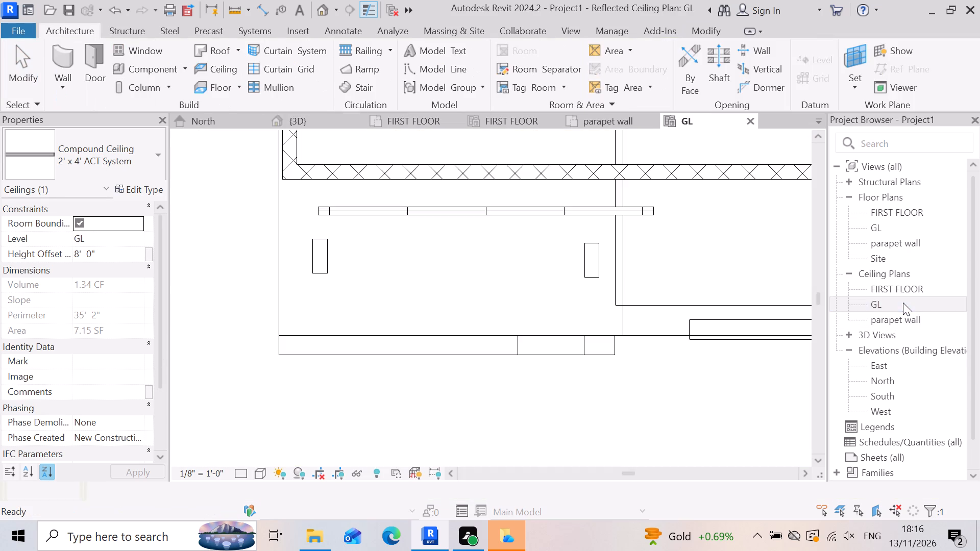
left_click(547, 362)
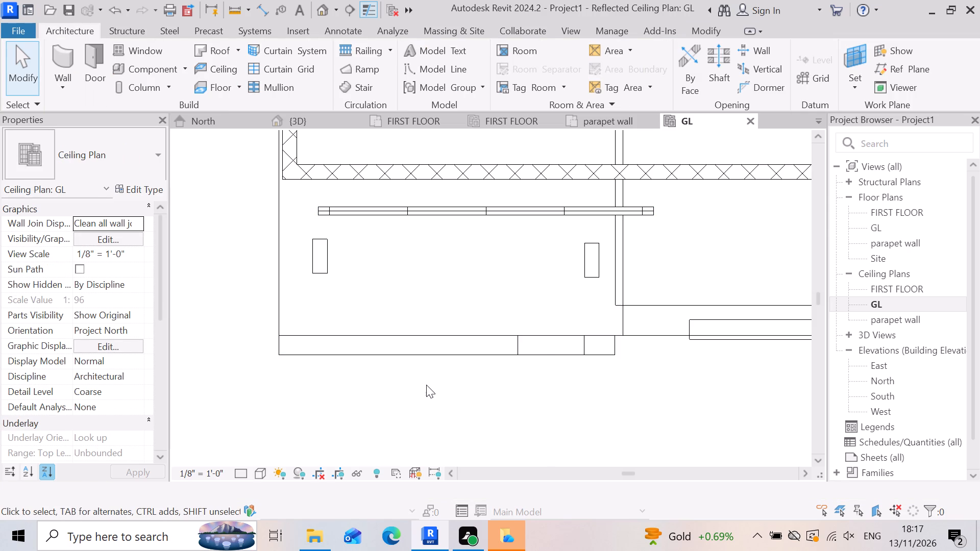
left_click(546, 206)
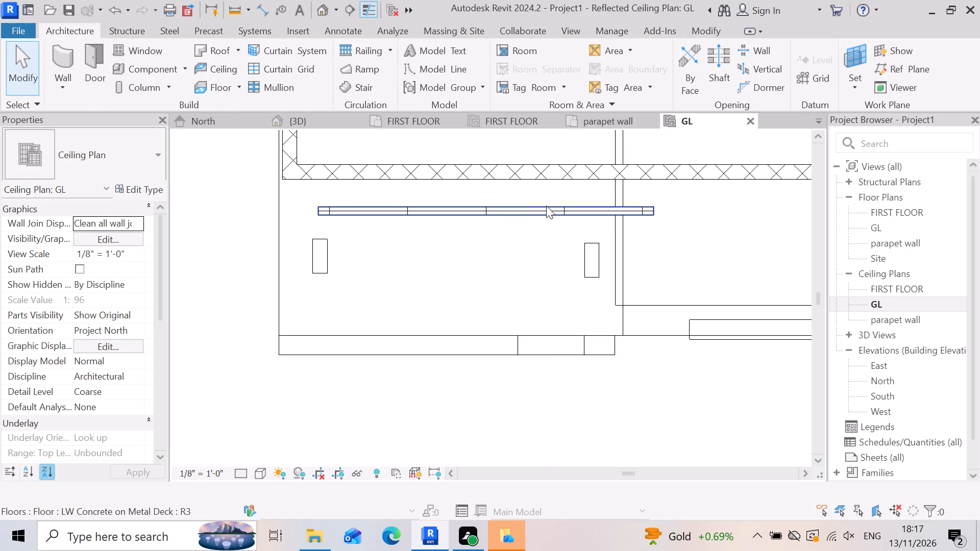
key("Up")
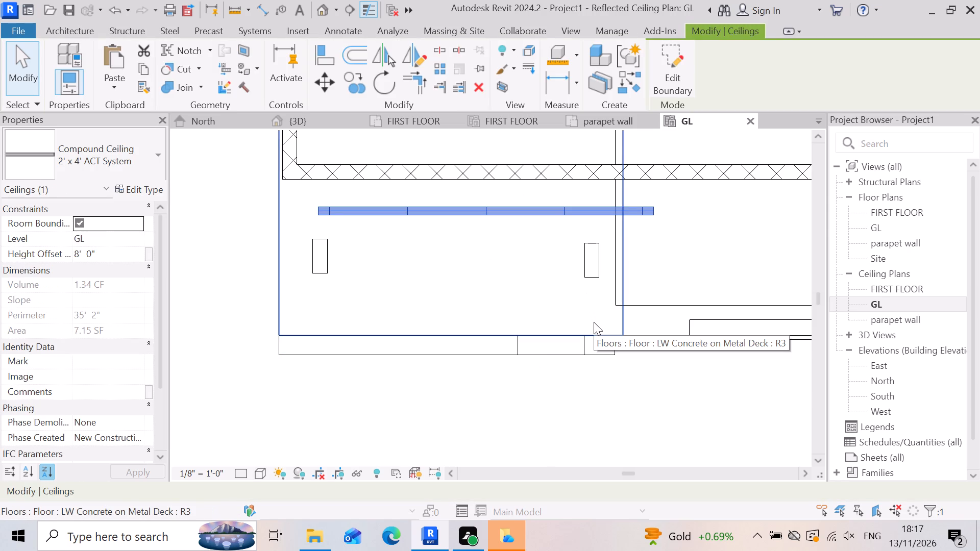
key("Up")
key("Up")
key("Up")
key("Up")
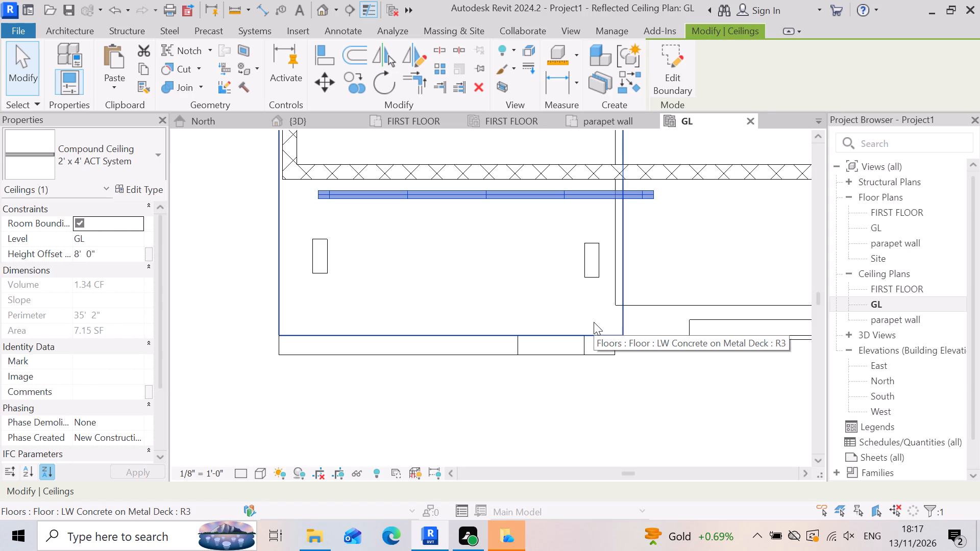
Shift the ceiling strip back lengthwise to nearly align with the house wall's outer corner, nudge it slightly closer to the wall, and check it in 3D.
key("Left")
key("Left")
key("Left")
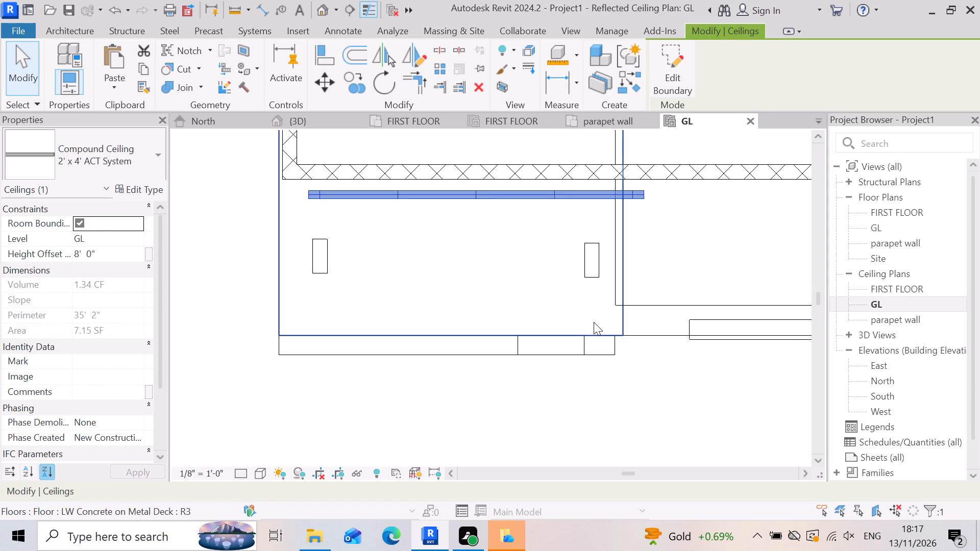
key("Left")
key("Left")
key("Left")
key("Left")
key("Left")
key("Left")
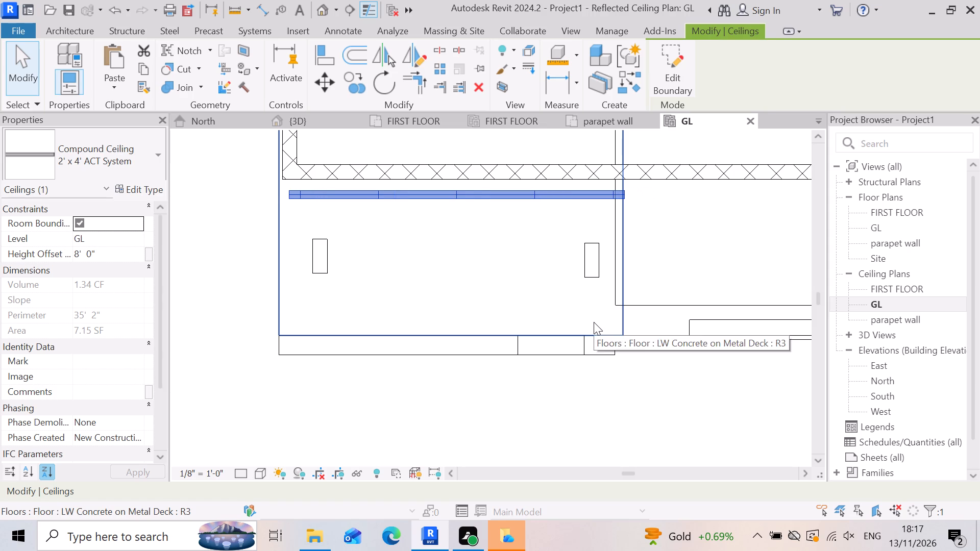
key("Left")
key("Up")
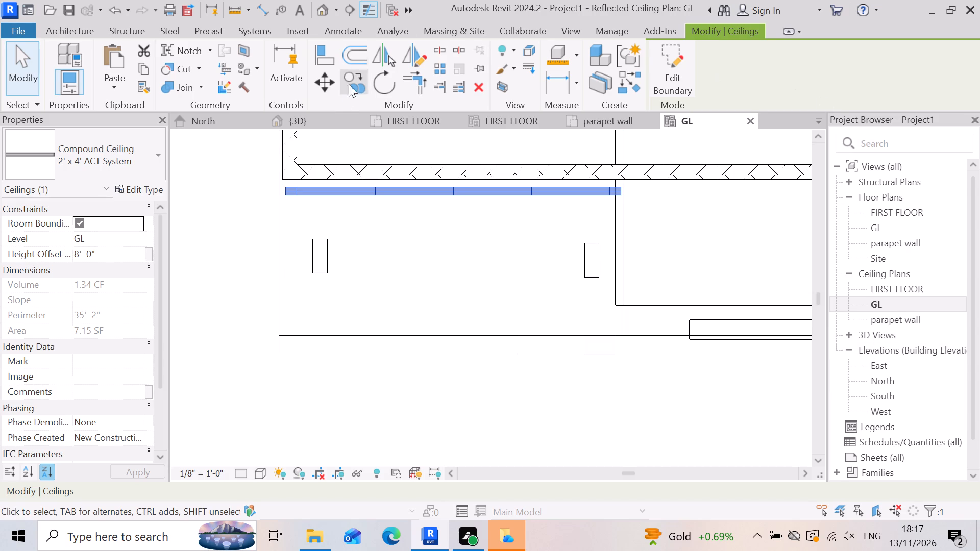
left_click(338, 120)
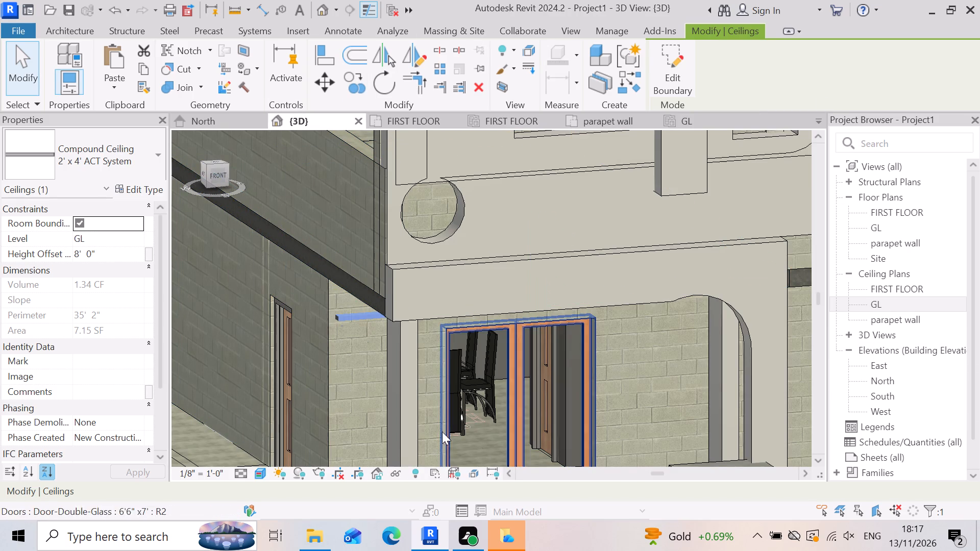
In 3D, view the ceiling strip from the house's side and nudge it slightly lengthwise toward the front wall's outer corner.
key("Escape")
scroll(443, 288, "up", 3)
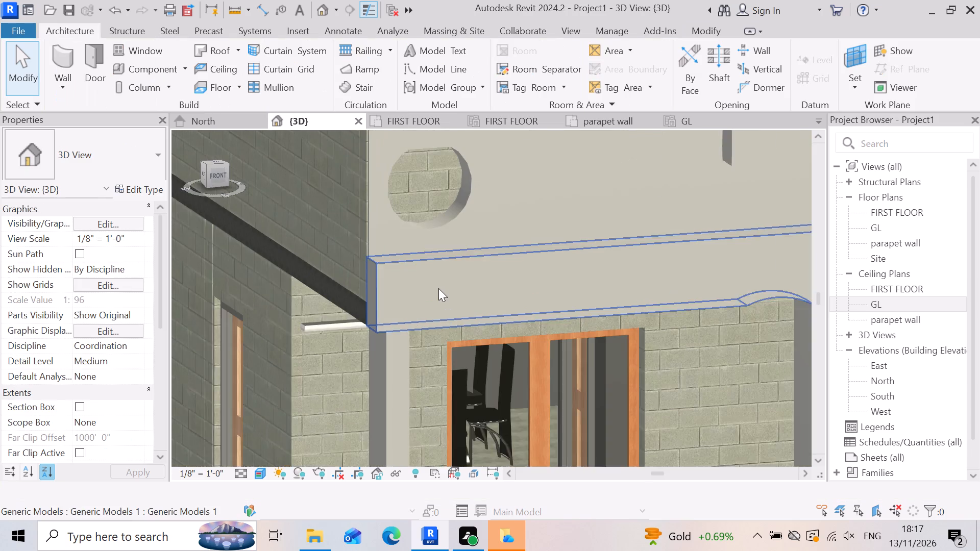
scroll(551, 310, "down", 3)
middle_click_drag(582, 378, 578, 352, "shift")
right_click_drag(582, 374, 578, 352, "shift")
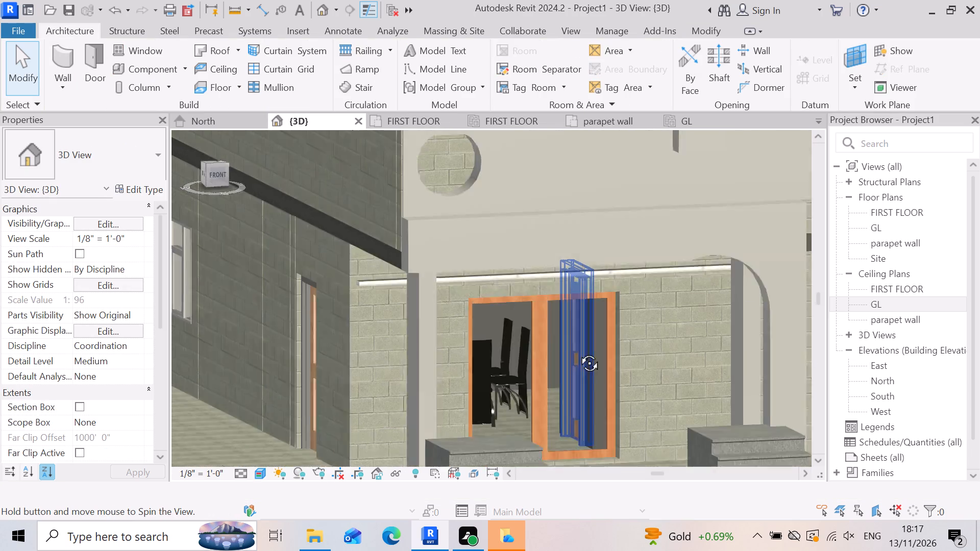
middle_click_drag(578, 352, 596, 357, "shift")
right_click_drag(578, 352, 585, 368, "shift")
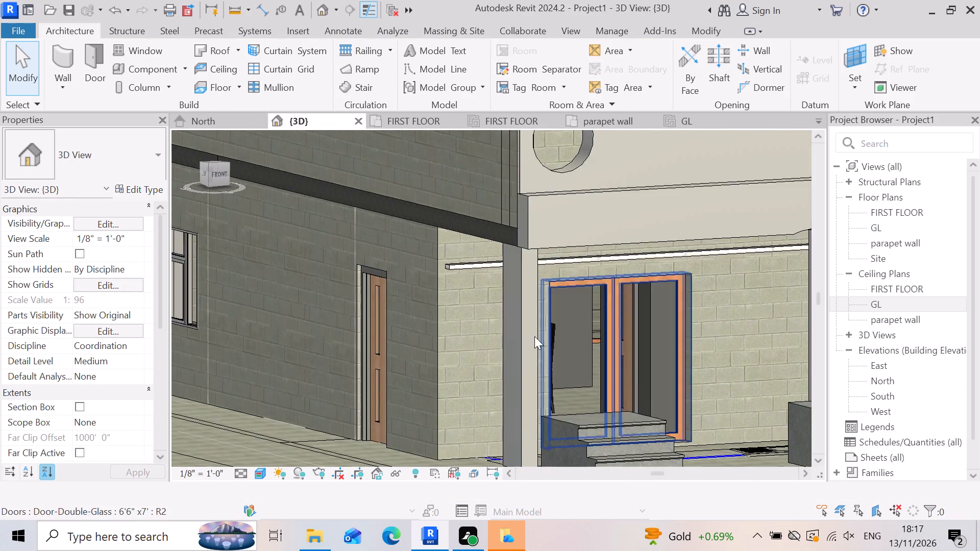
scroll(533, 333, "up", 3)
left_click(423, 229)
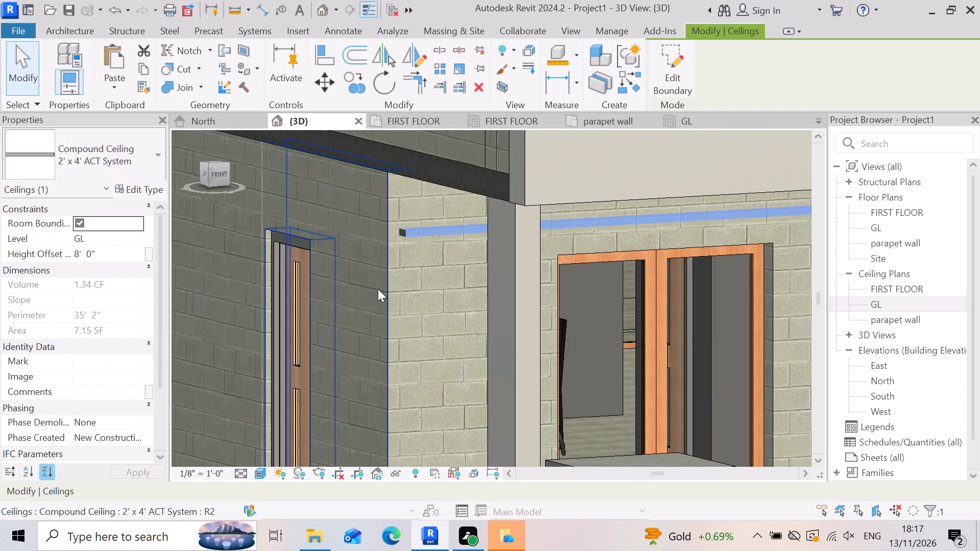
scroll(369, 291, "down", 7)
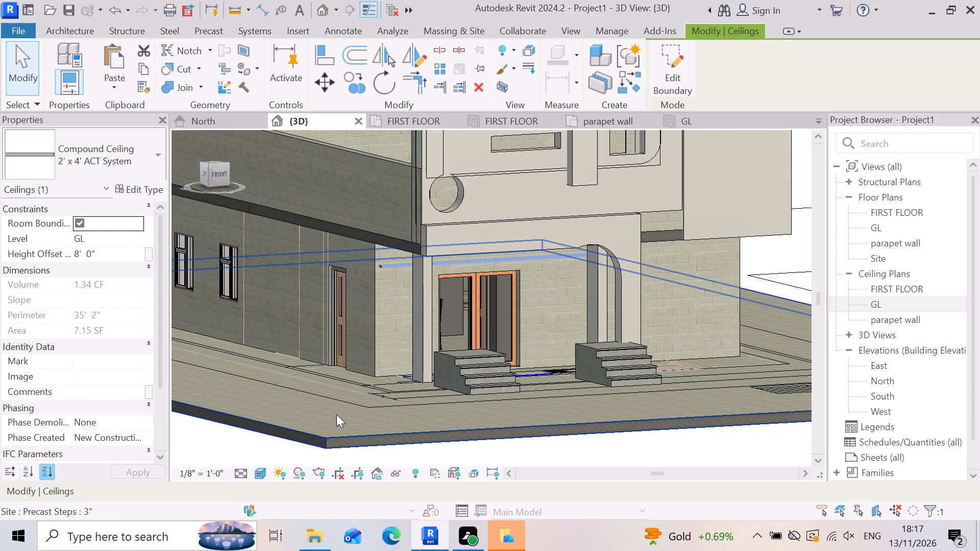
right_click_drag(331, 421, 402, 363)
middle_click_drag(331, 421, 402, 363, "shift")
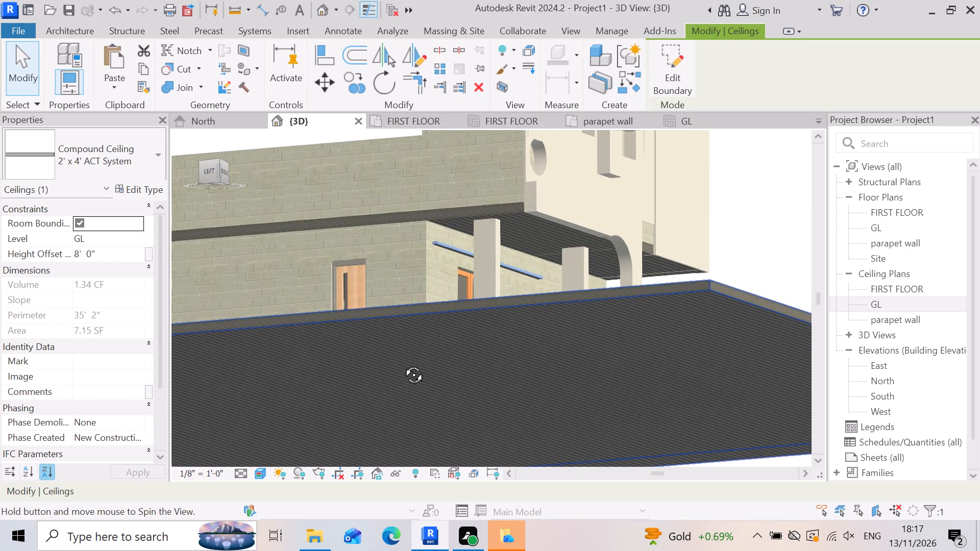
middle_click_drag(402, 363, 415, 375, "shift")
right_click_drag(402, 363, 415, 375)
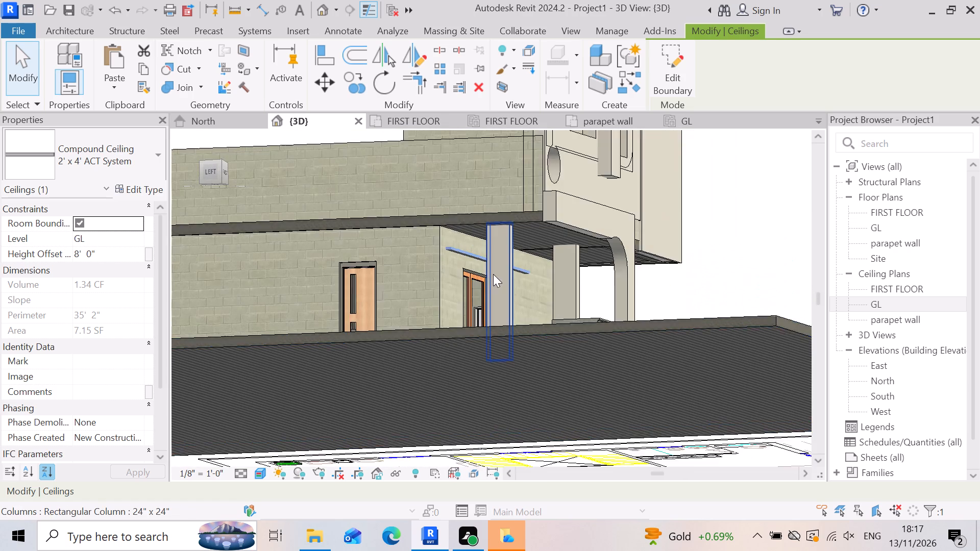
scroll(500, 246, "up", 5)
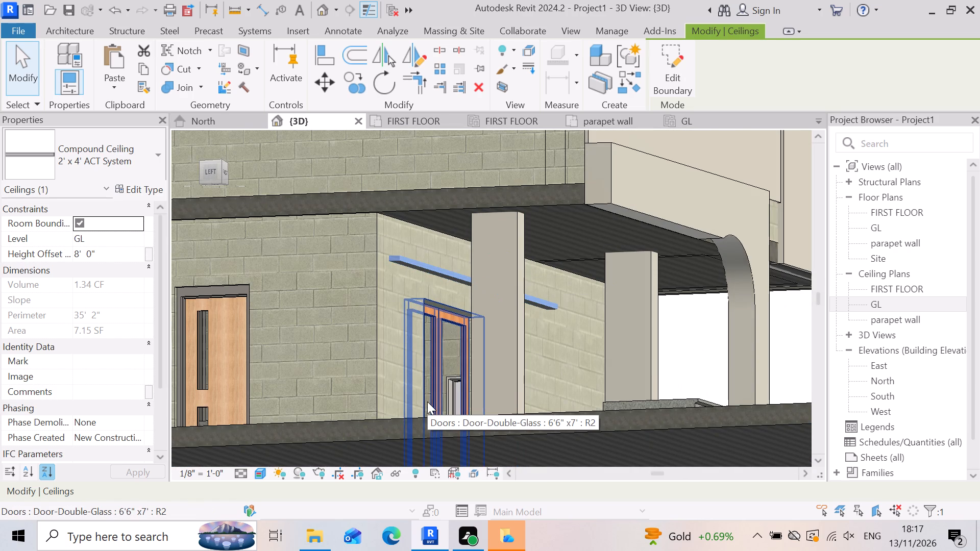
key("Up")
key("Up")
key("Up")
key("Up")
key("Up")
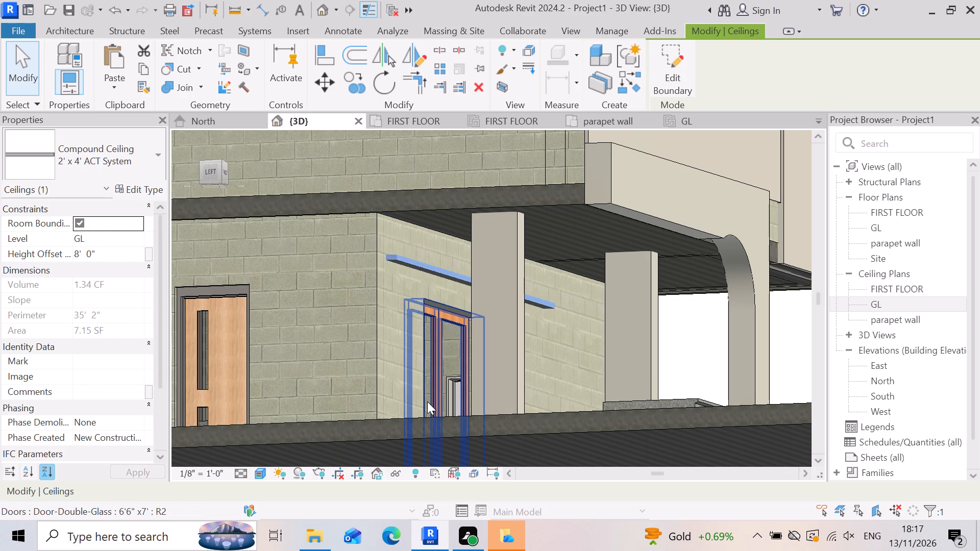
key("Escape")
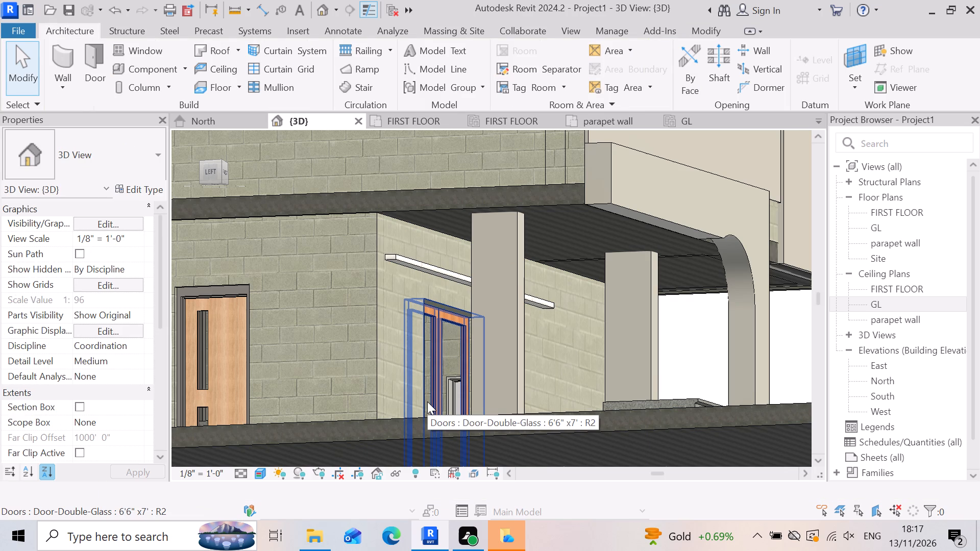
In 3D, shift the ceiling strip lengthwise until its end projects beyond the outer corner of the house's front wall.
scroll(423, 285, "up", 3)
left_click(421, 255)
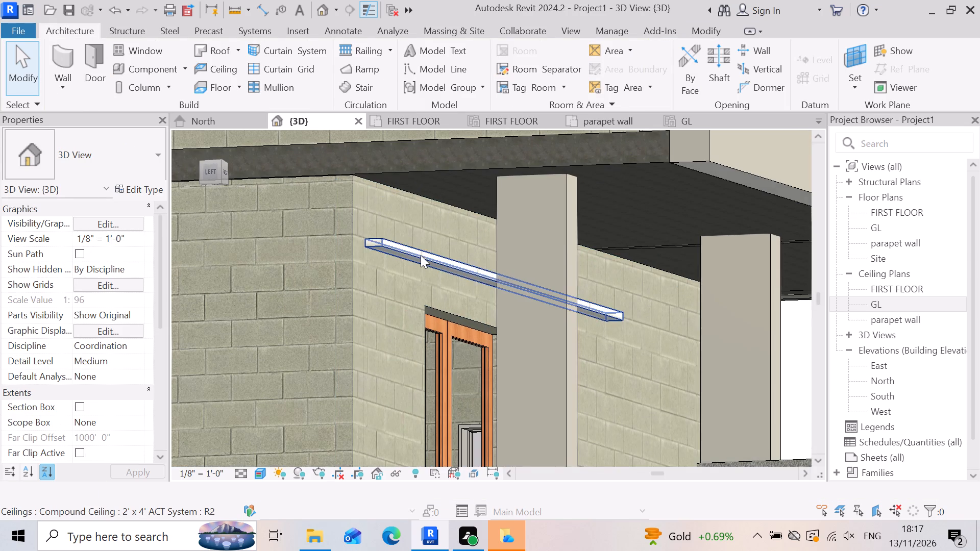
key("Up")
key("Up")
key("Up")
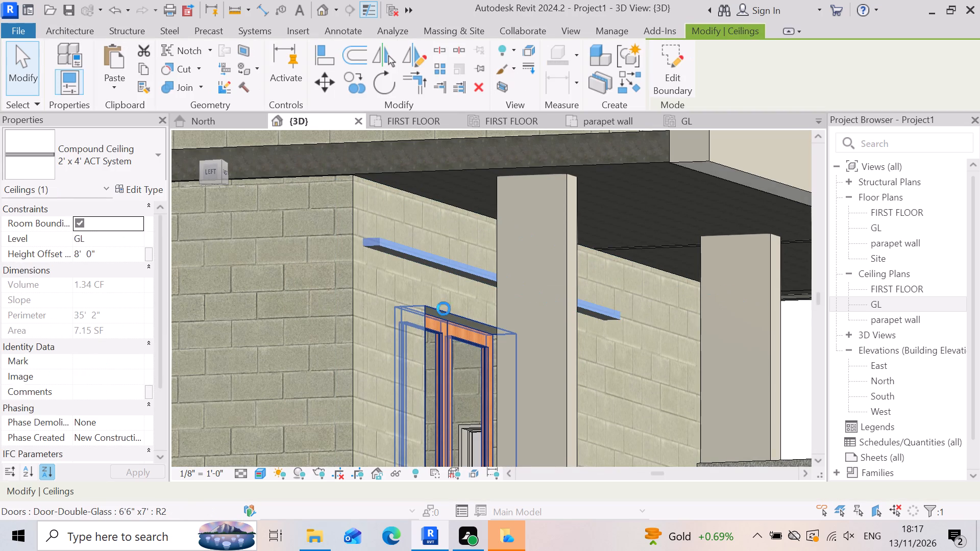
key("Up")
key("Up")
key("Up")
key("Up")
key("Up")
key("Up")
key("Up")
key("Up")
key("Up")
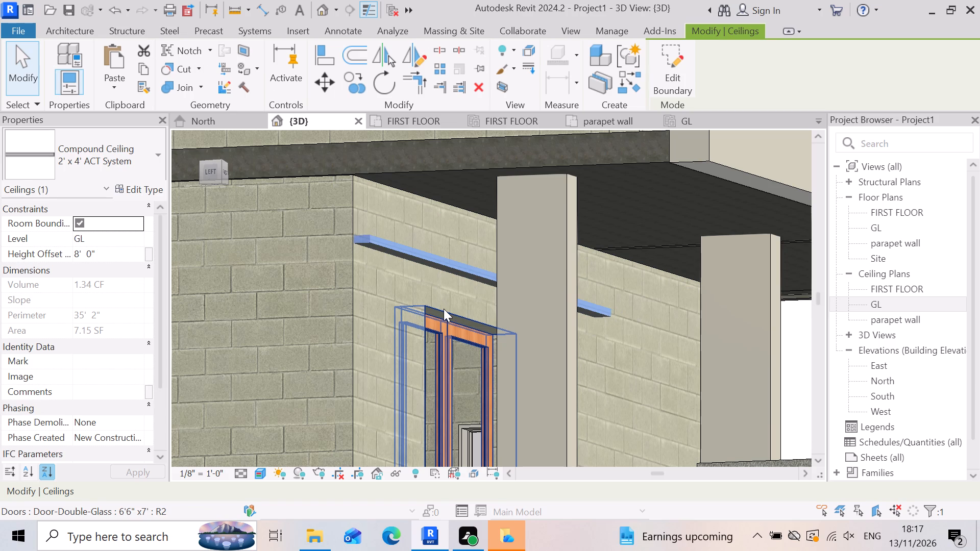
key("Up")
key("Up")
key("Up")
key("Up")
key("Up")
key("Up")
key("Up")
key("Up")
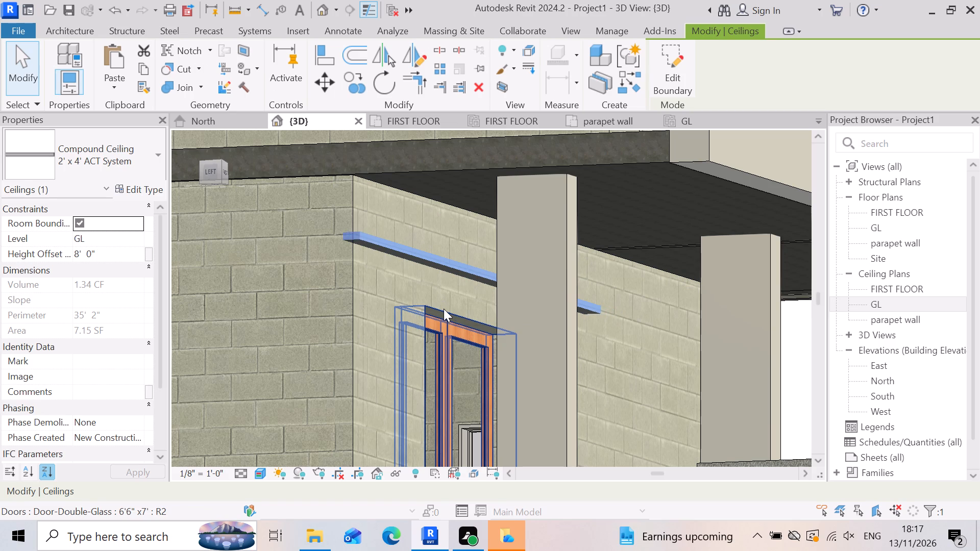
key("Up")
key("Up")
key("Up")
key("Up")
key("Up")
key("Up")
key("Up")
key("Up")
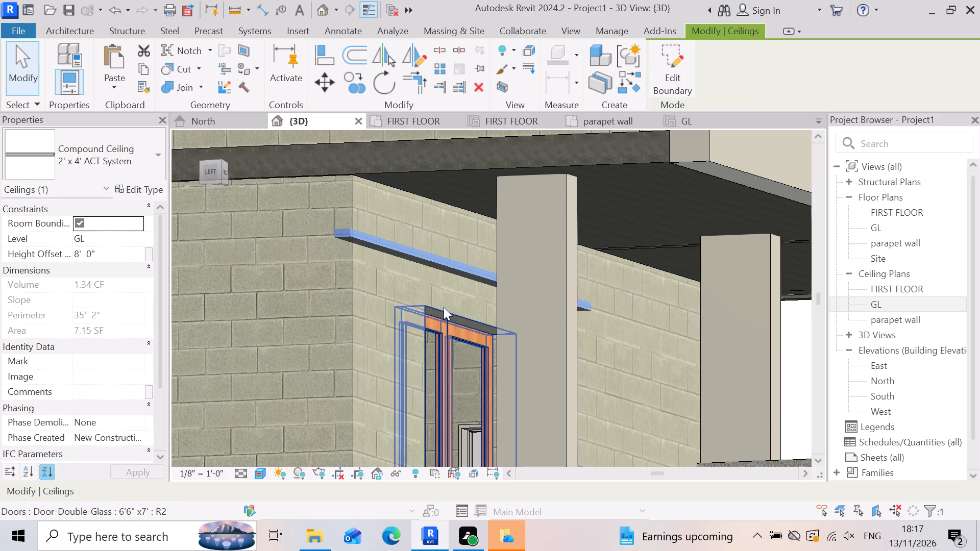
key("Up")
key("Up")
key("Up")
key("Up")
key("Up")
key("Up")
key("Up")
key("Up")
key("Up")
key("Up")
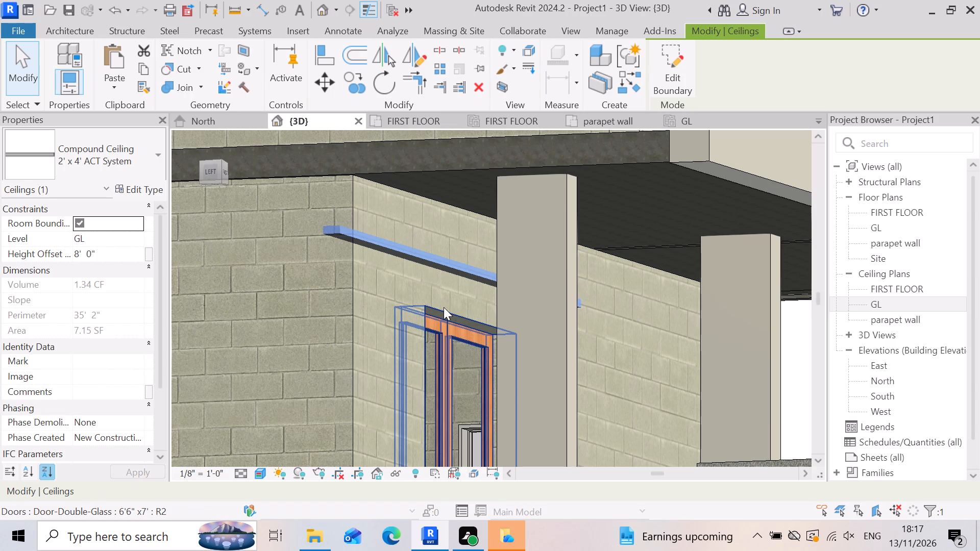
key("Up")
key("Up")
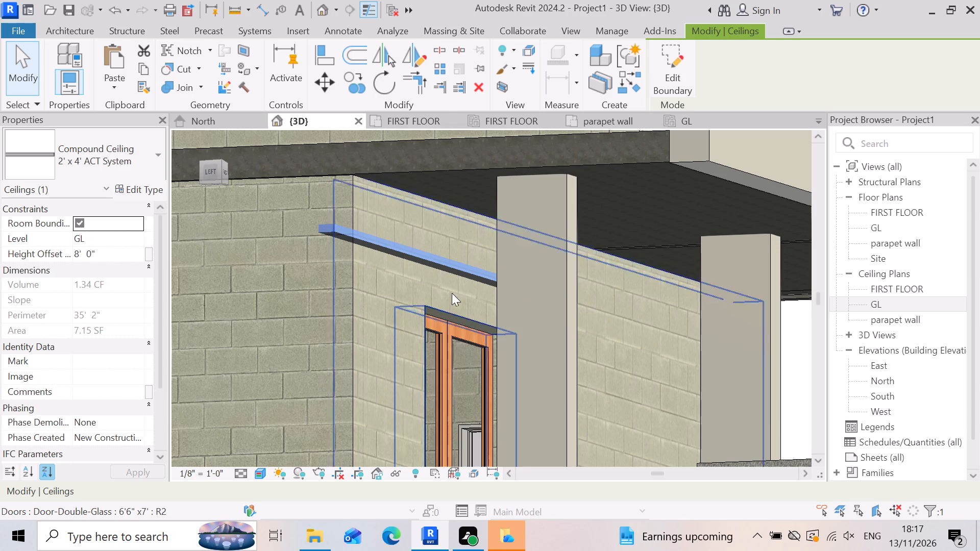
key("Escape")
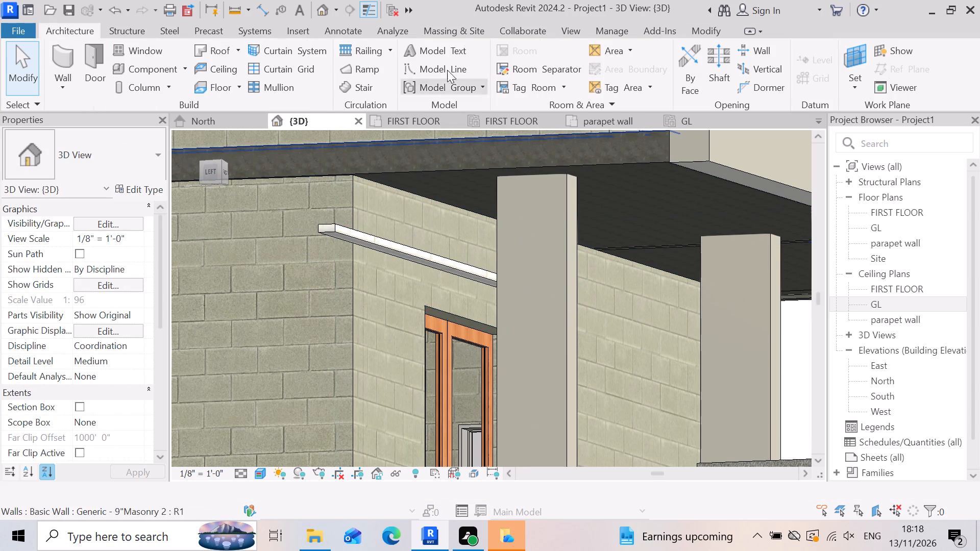
On the GL ceiling plan, nudge the ceiling strip across the front wall into the room behind it.
double_click(924, 300)
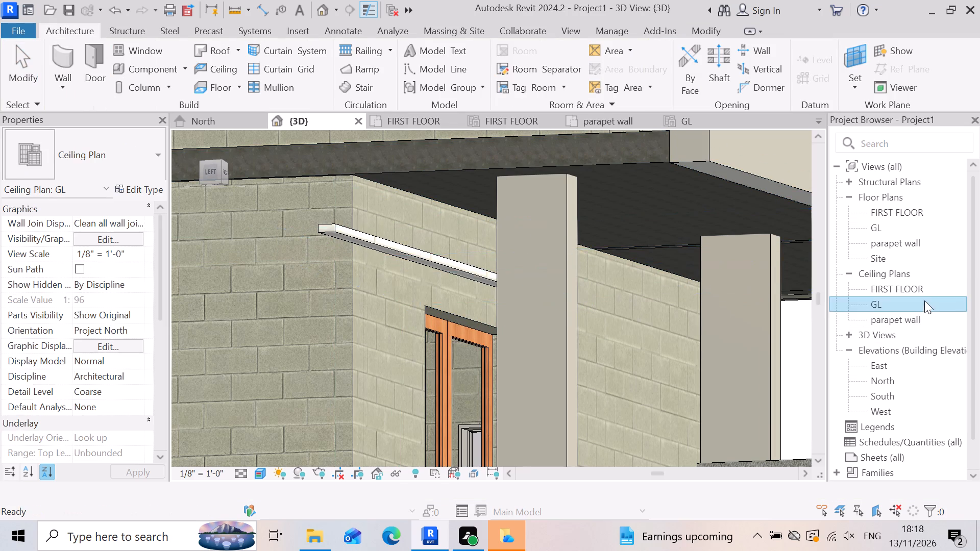
scroll(657, 398, "down", 3)
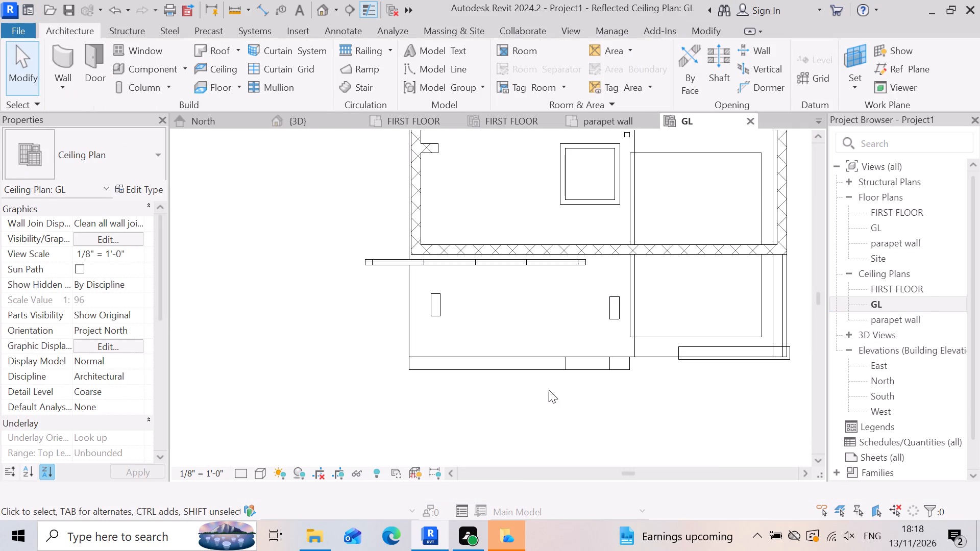
left_click(511, 263)
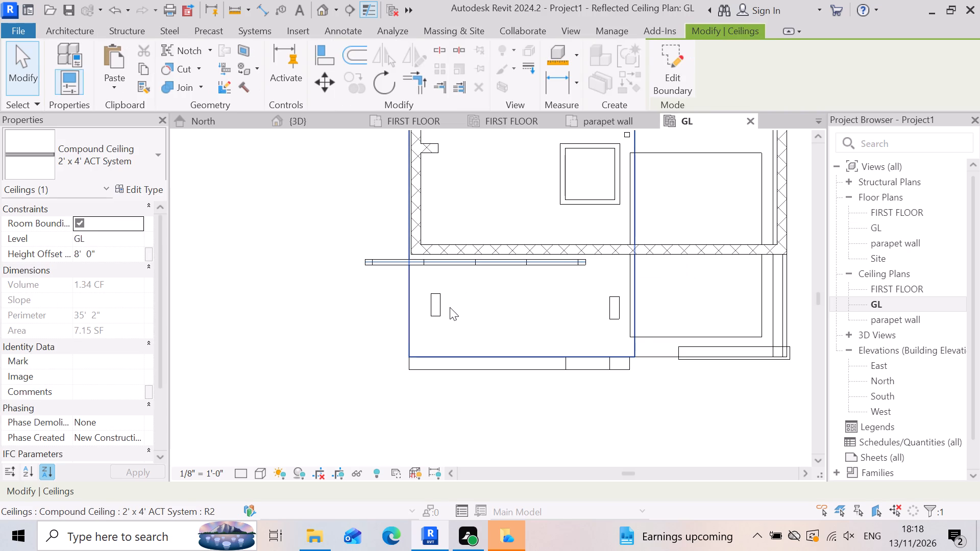
key("Escape")
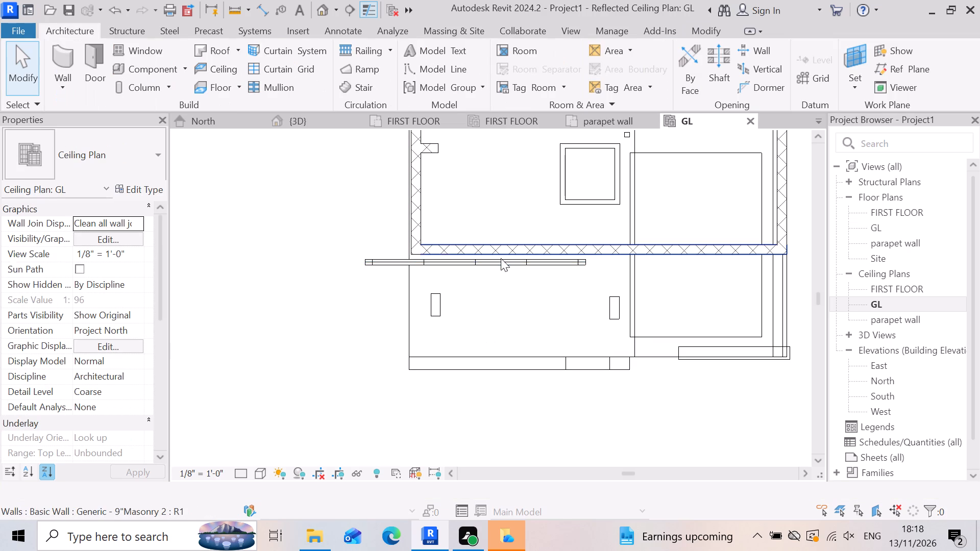
left_click(499, 268)
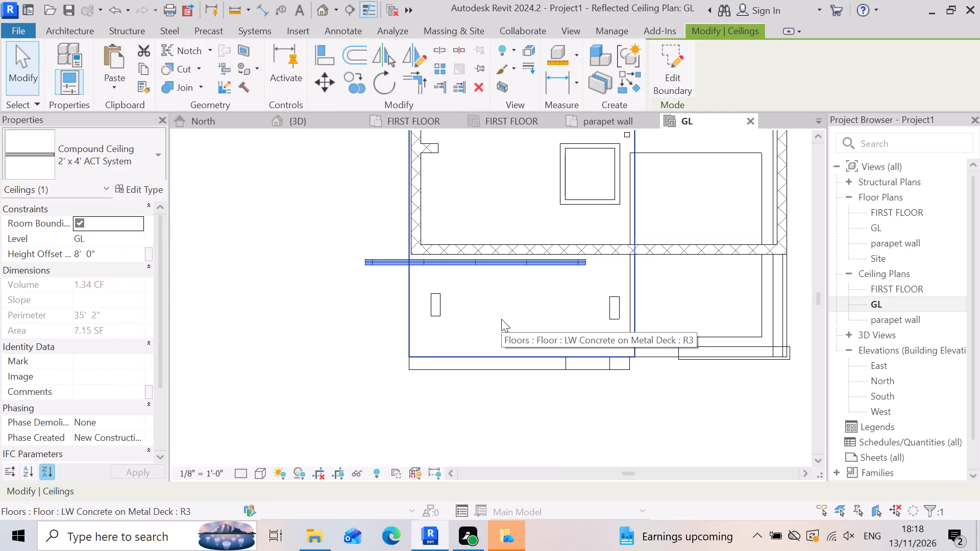
key("Up")
key("Up")
key("Up")
key("Up")
key("Up")
key("Up")
key("Up")
key("Up")
key("Up")
key("Up")
key("Up")
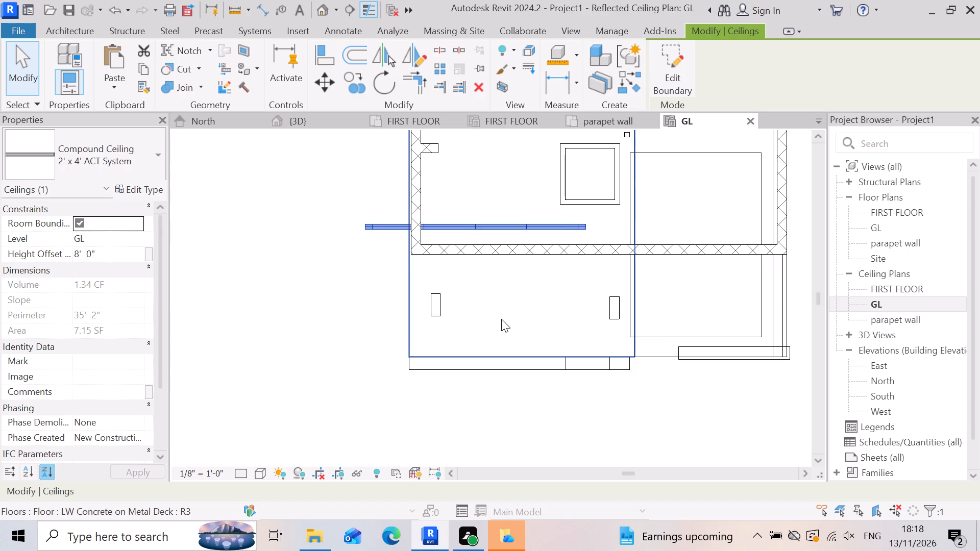
key("Up")
key("Up")
Shift the ceiling strip lengthwise along the room until its projecting end lines up with the side wall's outer face.
key("Right")
key("Right")
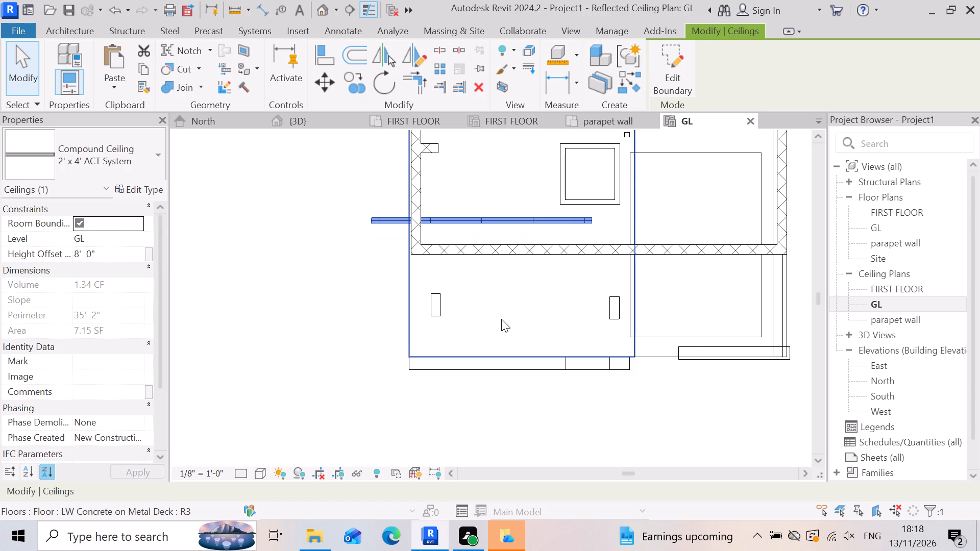
key("Right")
key("Right")
key("Right")
key("Right")
key("Right")
key("Right")
key("Right")
key("Right")
key("Right")
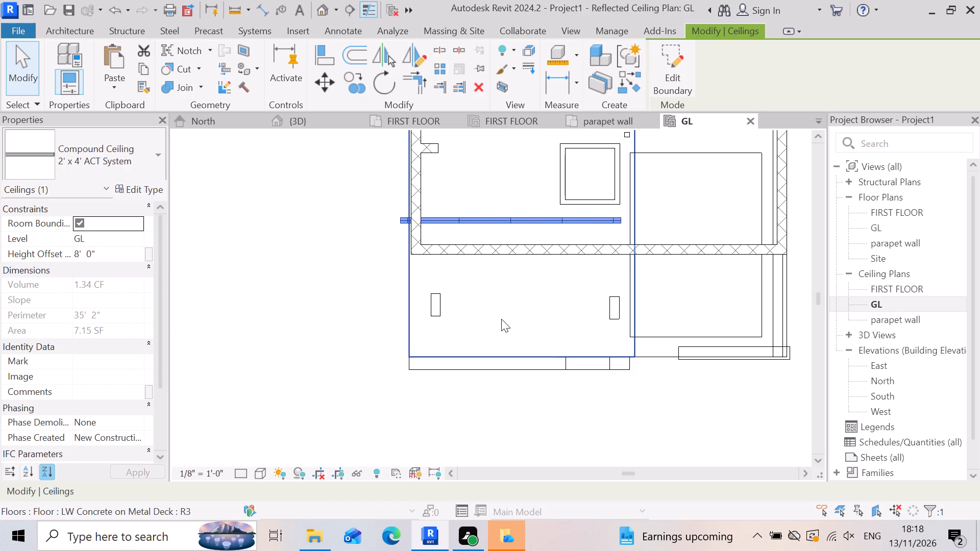
key("Right")
key("Right")
key("Right")
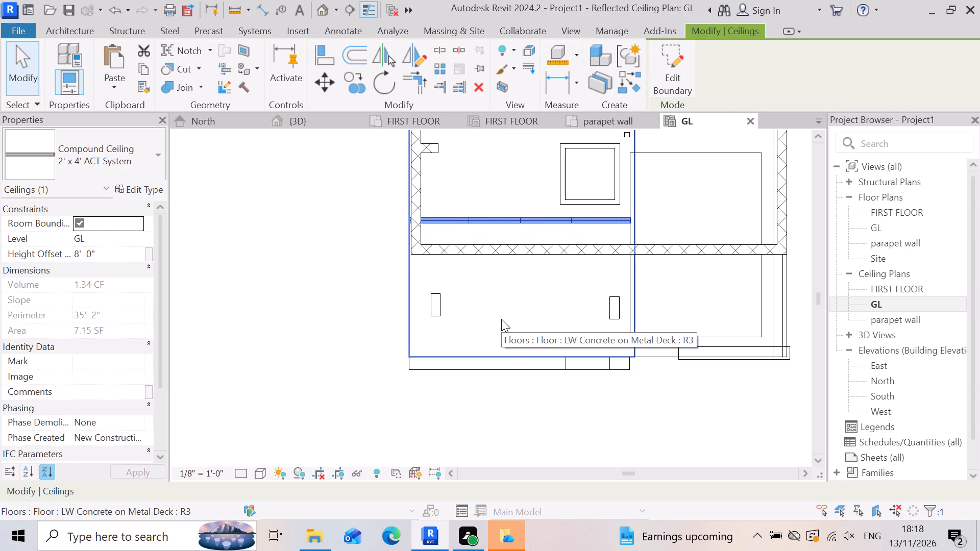
key("Escape")
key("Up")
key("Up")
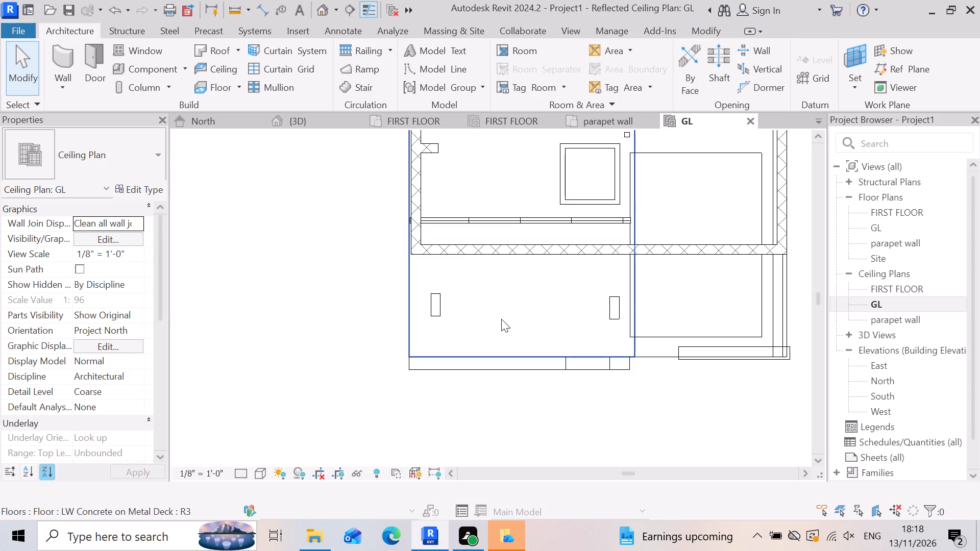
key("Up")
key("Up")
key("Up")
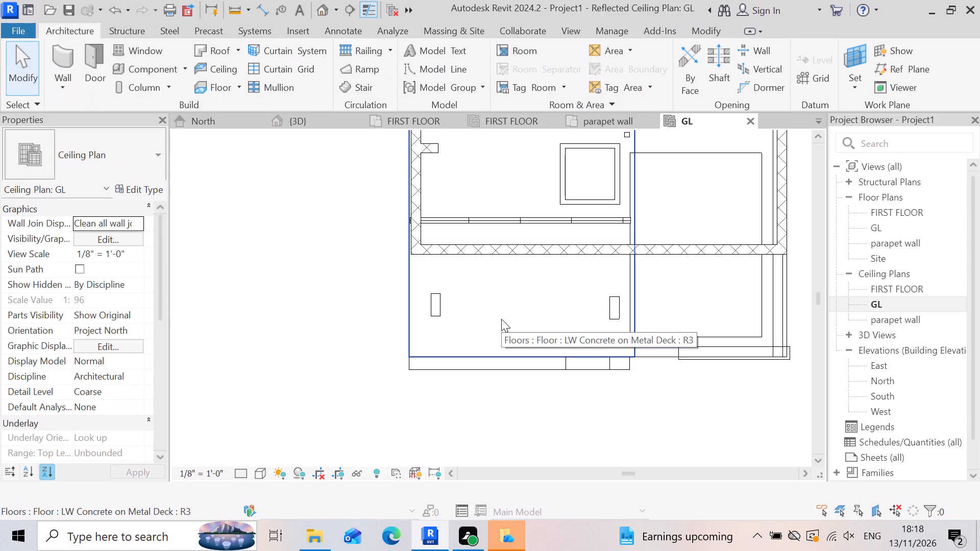
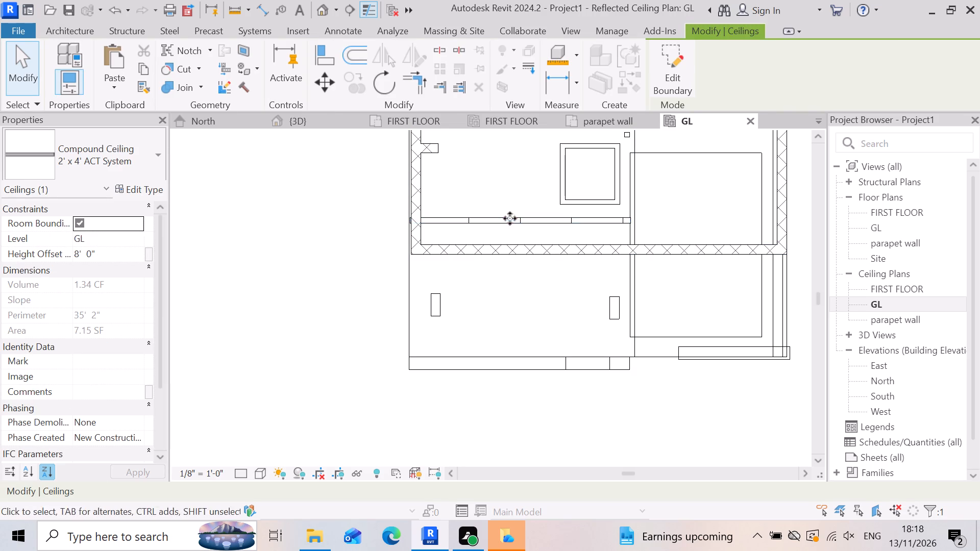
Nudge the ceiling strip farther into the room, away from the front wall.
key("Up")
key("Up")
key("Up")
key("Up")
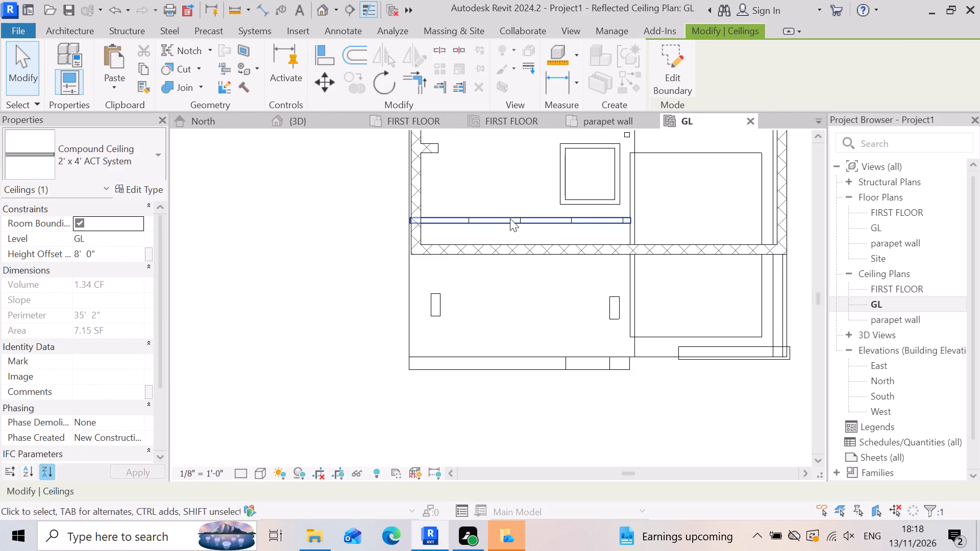
In 3D, examine the underside of the porch's LW Concrete on Metal Deck floor beside the front wall and columns.
left_click(327, 123)
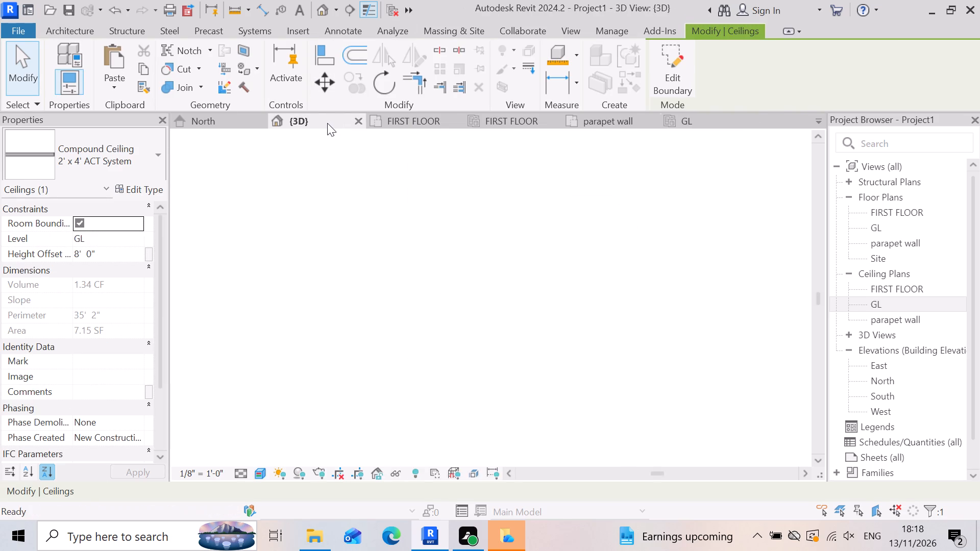
scroll(654, 350, "down", 3)
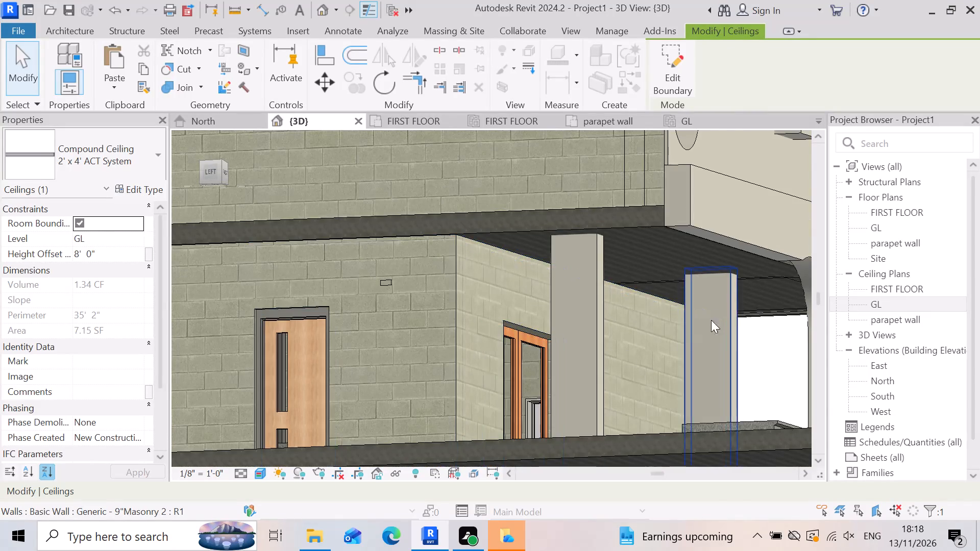
scroll(739, 281, "up", 7)
scroll(588, 361, "up", 6)
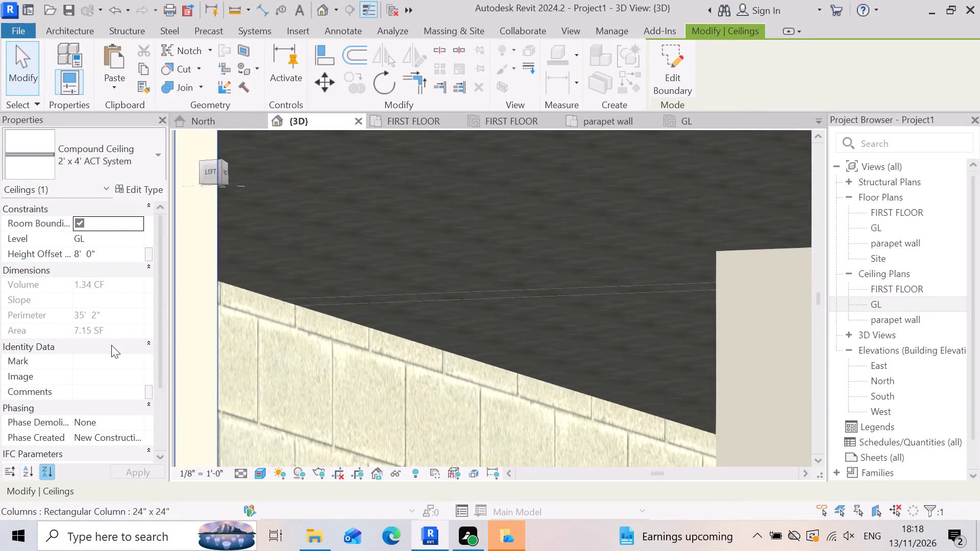
scroll(427, 274, "up", 10)
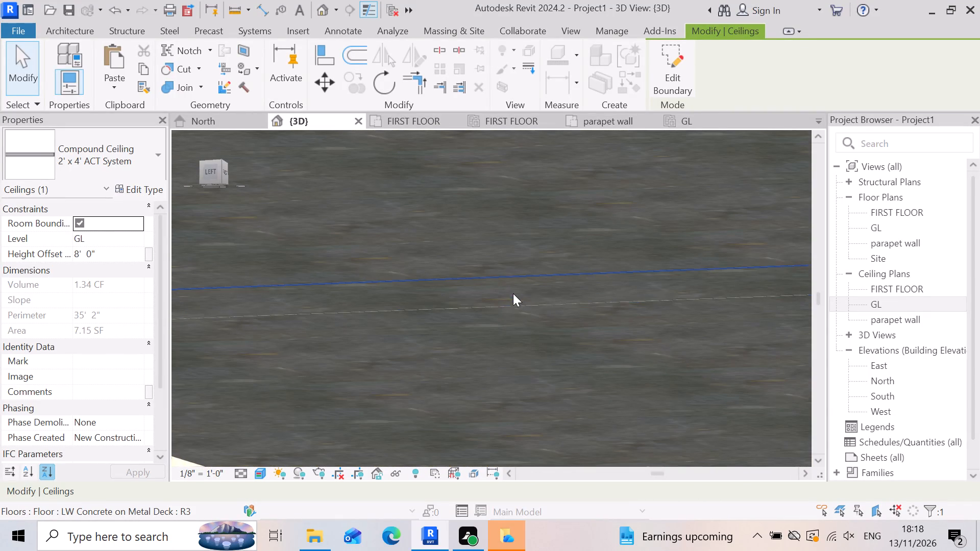
left_click(495, 291)
scroll(590, 311, "down", 6)
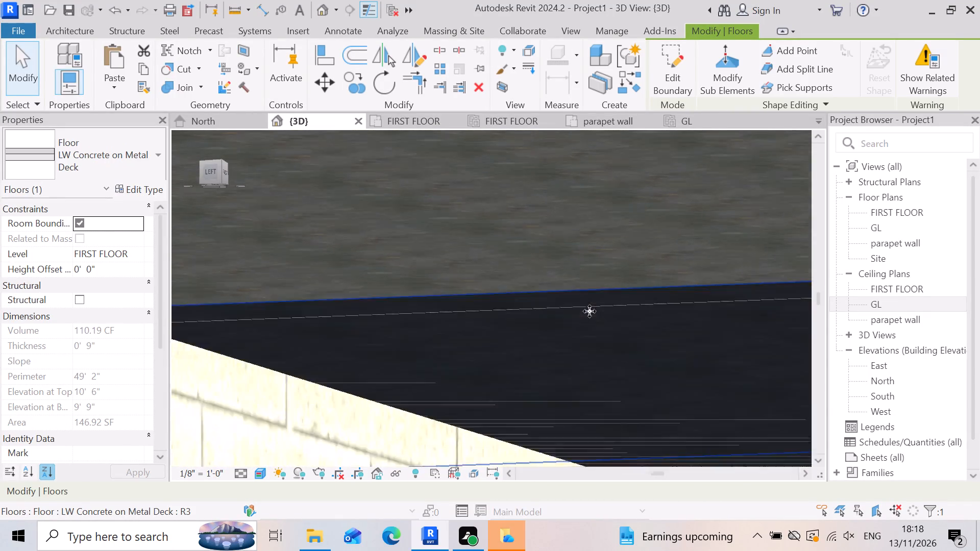
scroll(590, 311, "down", 6)
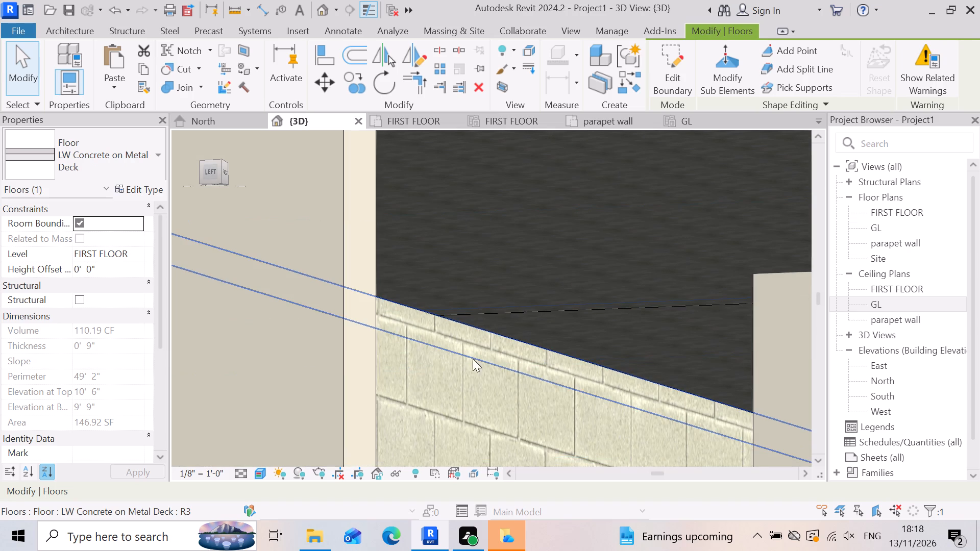
scroll(431, 304, "down", 3)
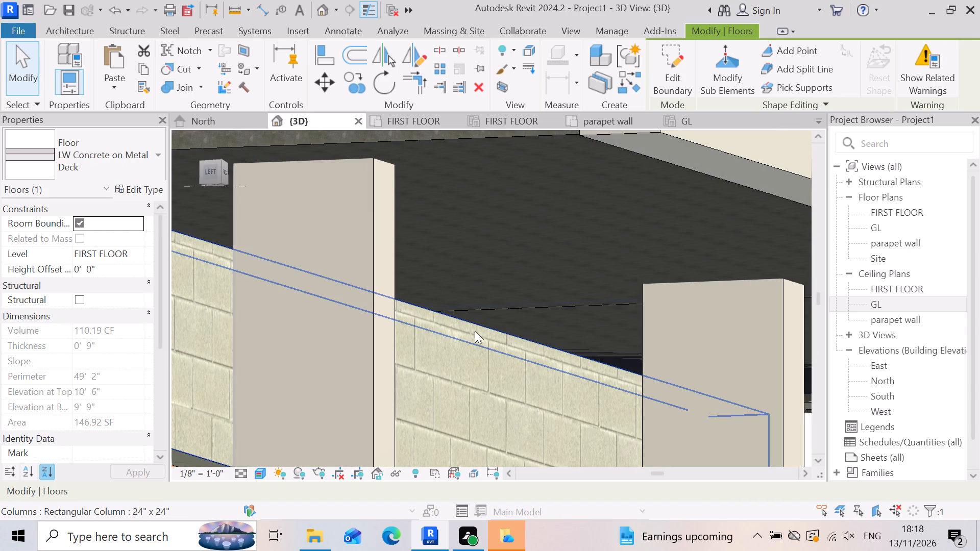
scroll(543, 296, "up", 2)
scroll(486, 312, "down", 2)
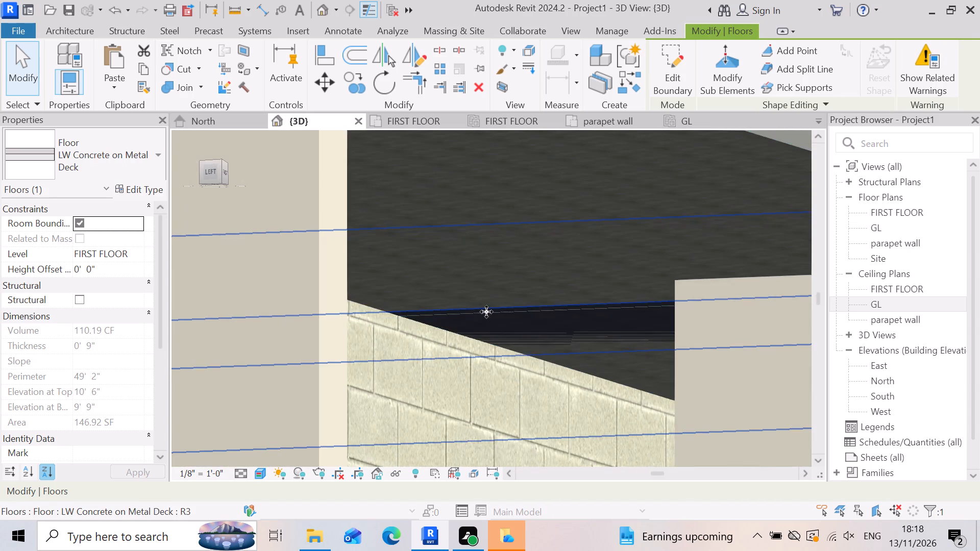
scroll(486, 312, "down", 5)
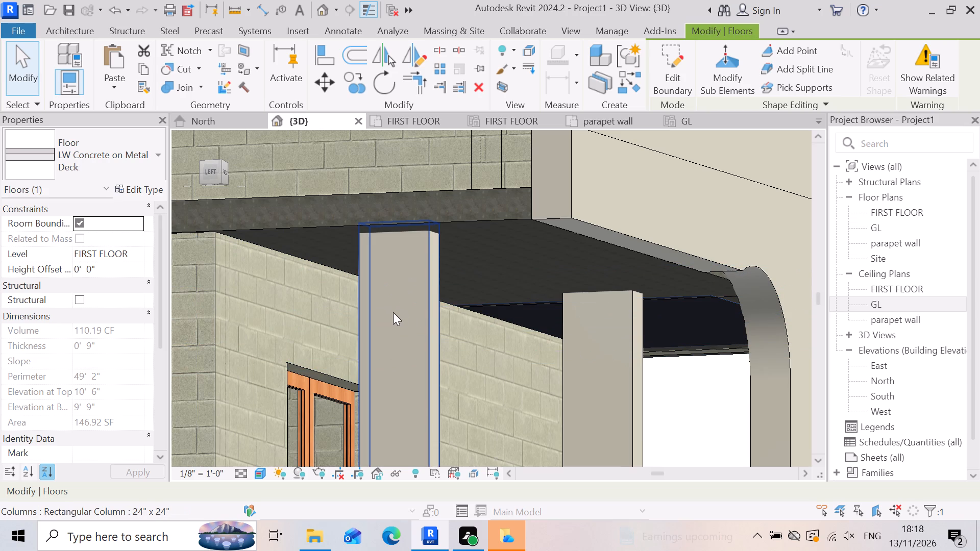
scroll(706, 302, "up", 5)
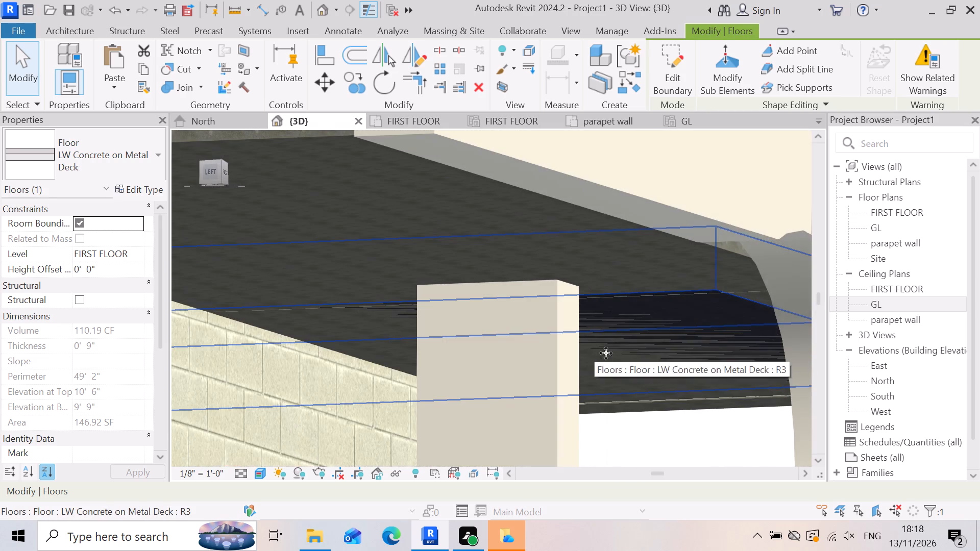
scroll(706, 311, "up", 4)
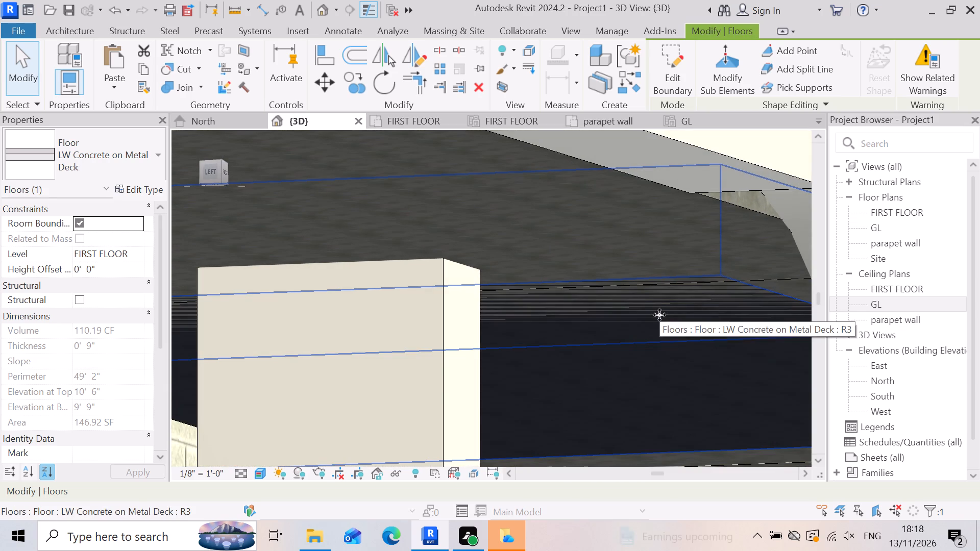
left_click(671, 312)
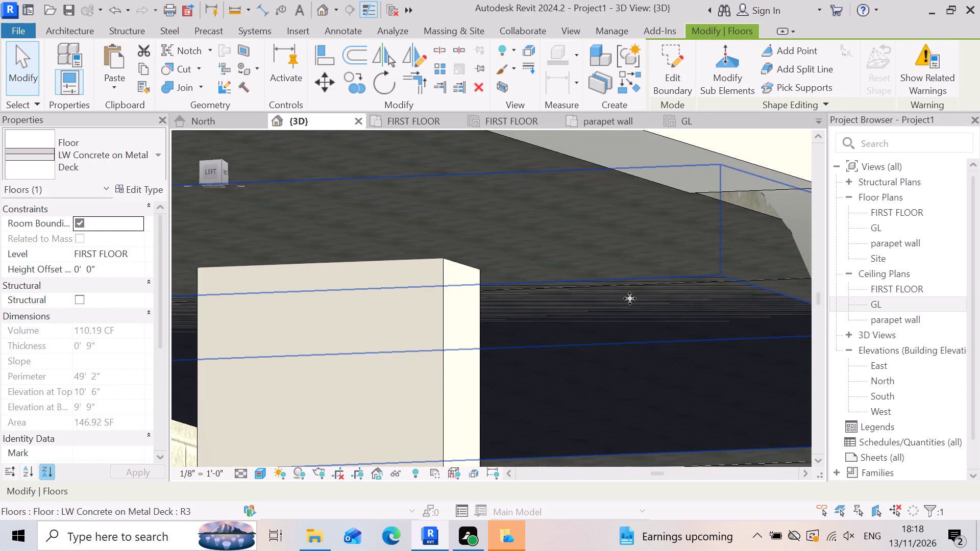
left_click(638, 291)
scroll(635, 269, "down", 8)
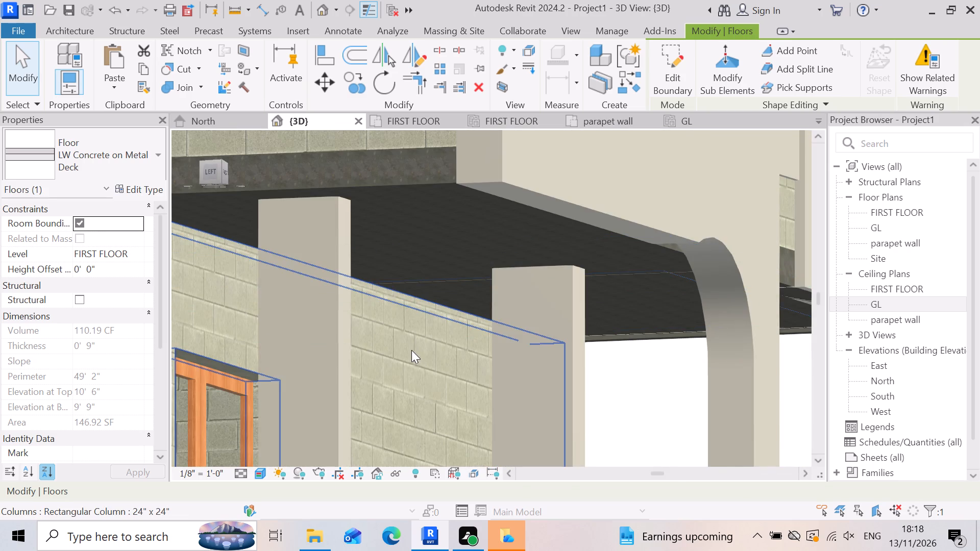
In 3D, examine the porch soffit's far edge beside the arched column, including its masonry wall, and the porch from the front.
right_click_drag(494, 290, 474, 306, "shift")
middle_click(494, 290, "shift")
scroll(387, 291, "down", 3)
scroll(535, 301, "up", 2)
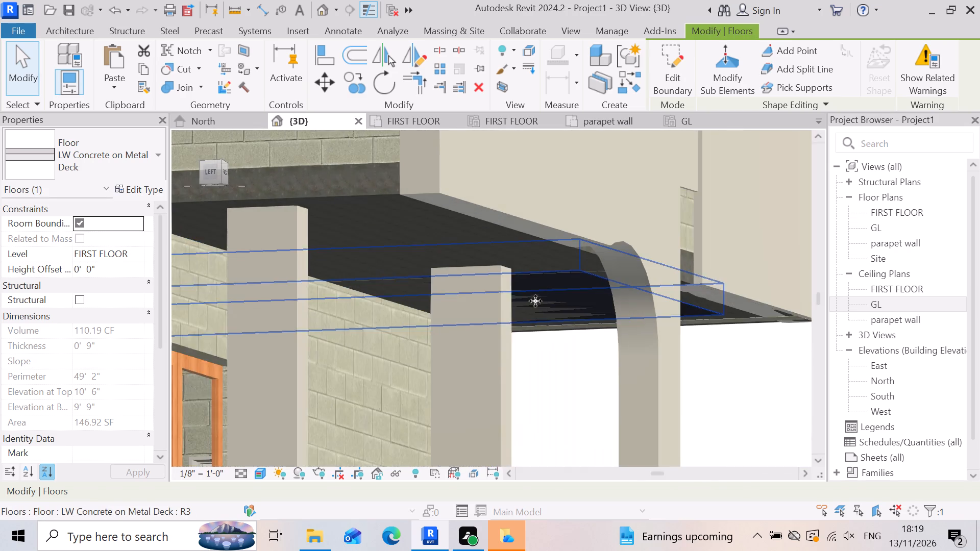
scroll(535, 301, "up", 2)
scroll(609, 353, "up", 2)
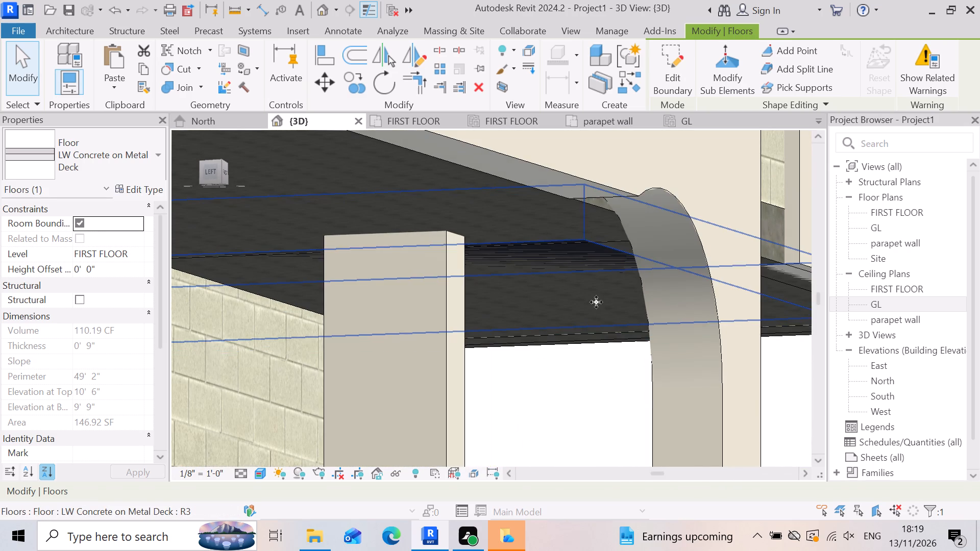
scroll(606, 345, "up", 3)
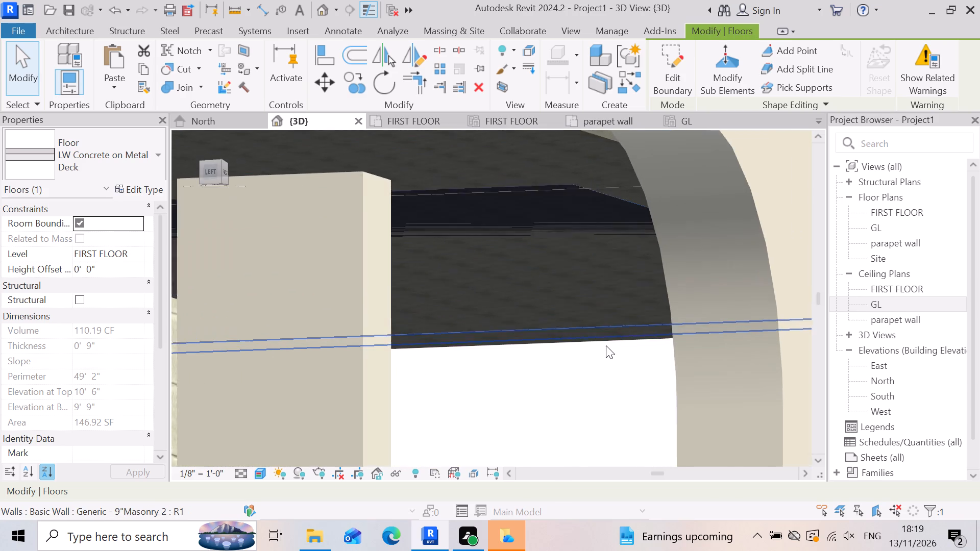
scroll(606, 345, "up", 1)
left_click(621, 333)
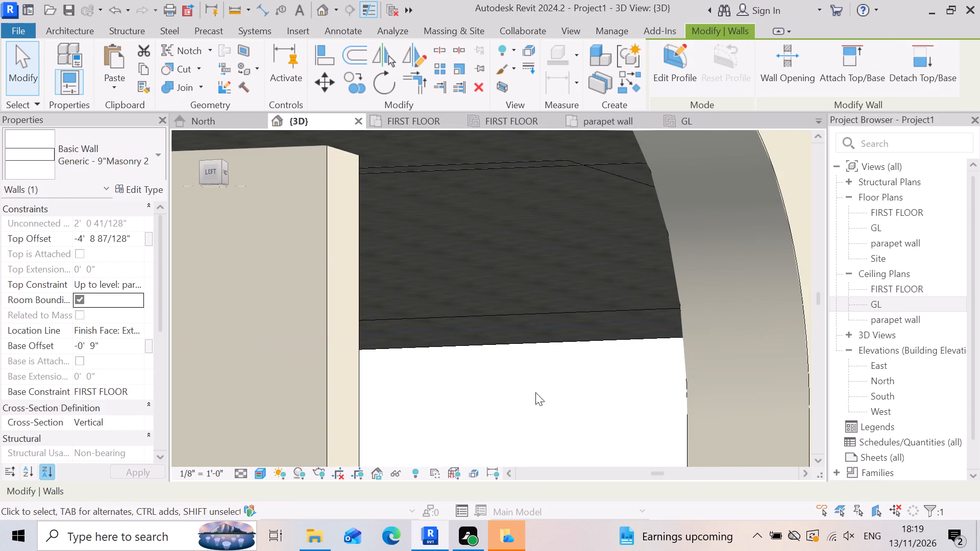
key("Escape")
scroll(464, 343, "down", 1)
scroll(674, 322, "down", 6)
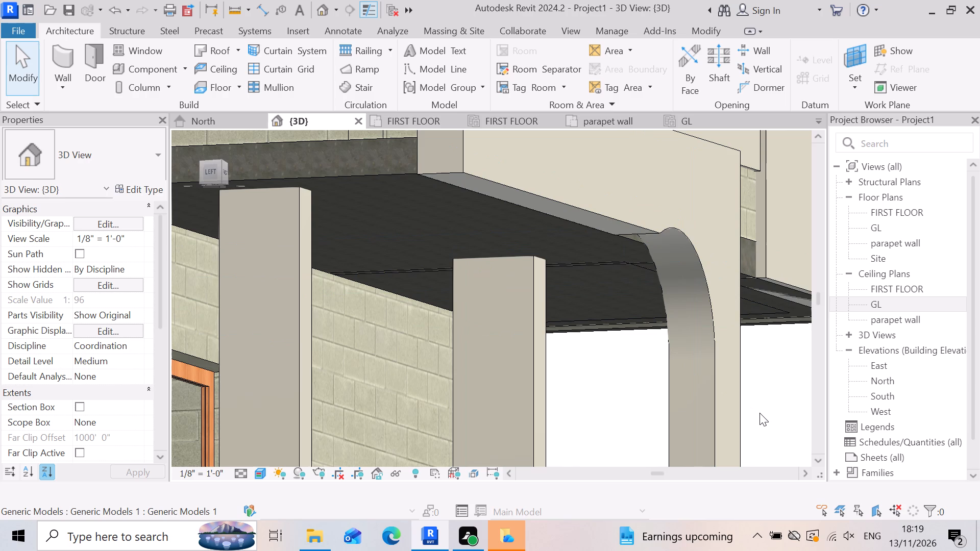
right_click_drag(758, 412, 687, 414, "shift")
middle_click_drag(751, 407, 687, 414, "shift")
scroll(671, 355, "down", 4)
scroll(589, 347, "down", 4)
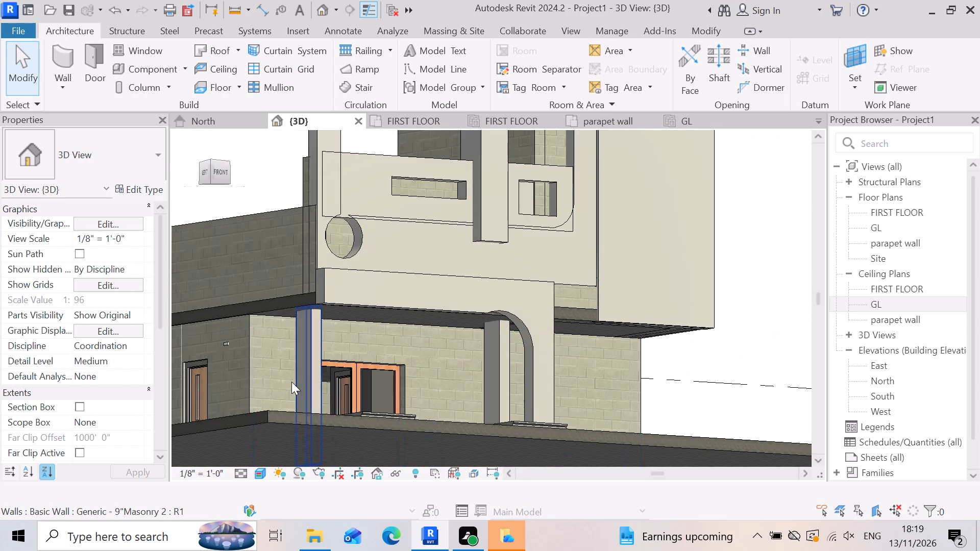
scroll(291, 382, "up", 2)
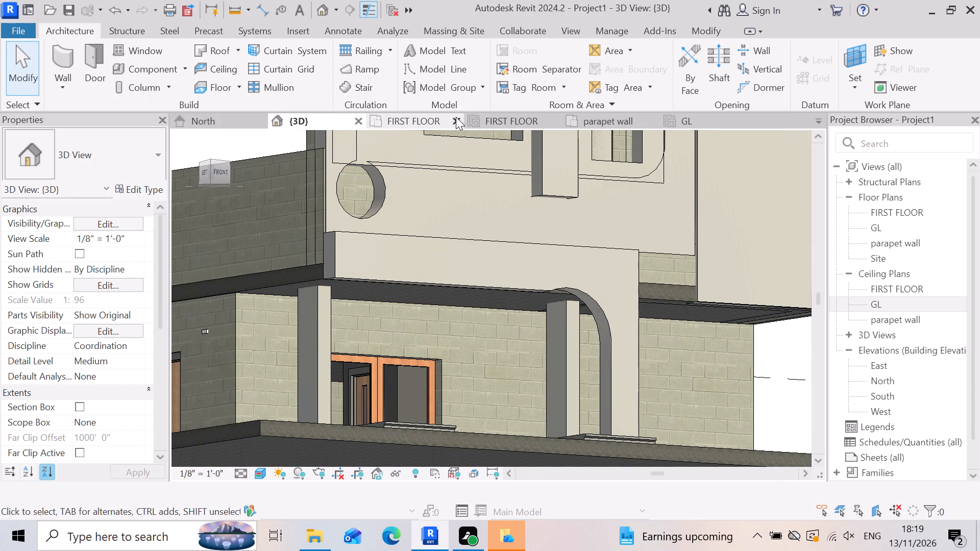
On the GL ceiling plan, delete the 2' x 4' ACT System ceiling strip inside the front wall.
left_click(702, 119)
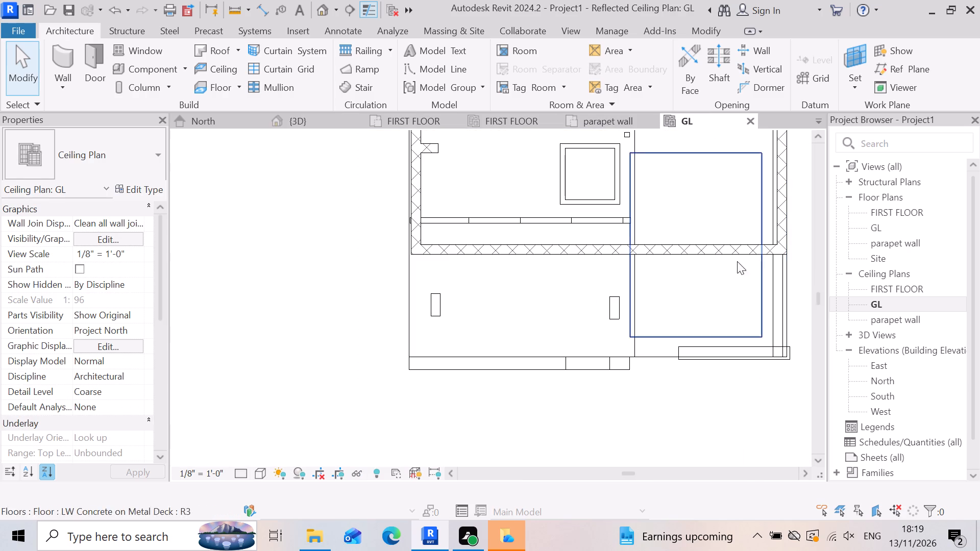
scroll(513, 226, "up", 2)
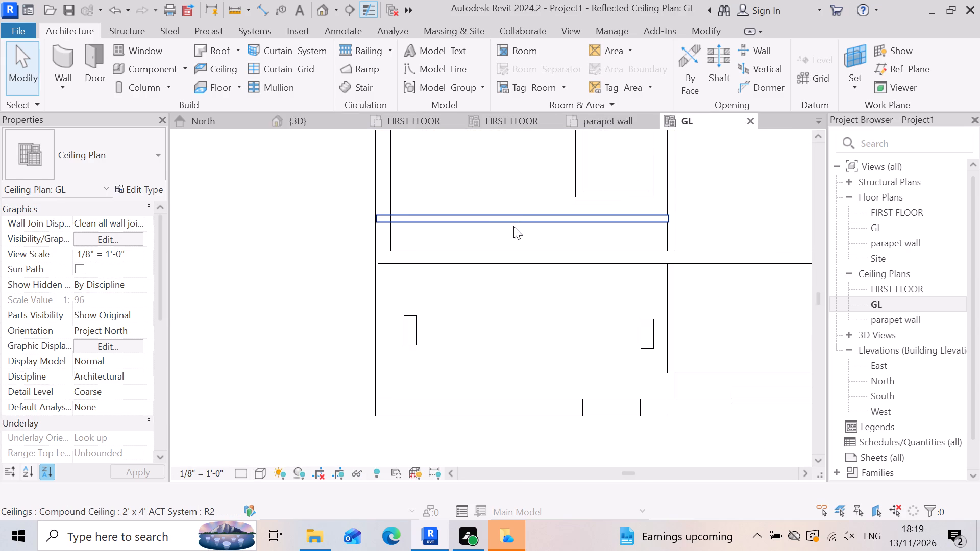
left_click(513, 226)
key("Delete")
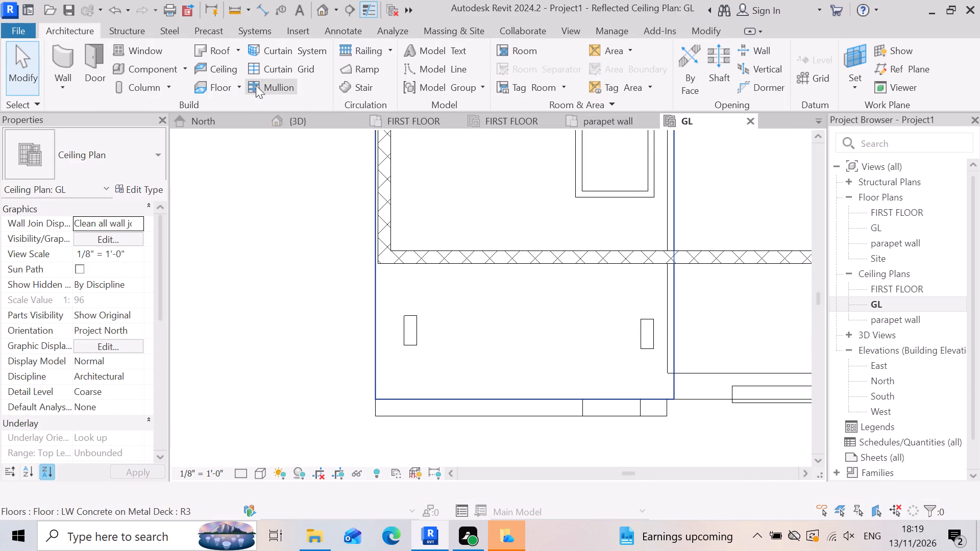
Sketch a rectangular 2' x 4' ACT System ceiling on GL, about 17' deep, from the side wall's outer face at the stub to the porch's front corner.
left_click(204, 69)
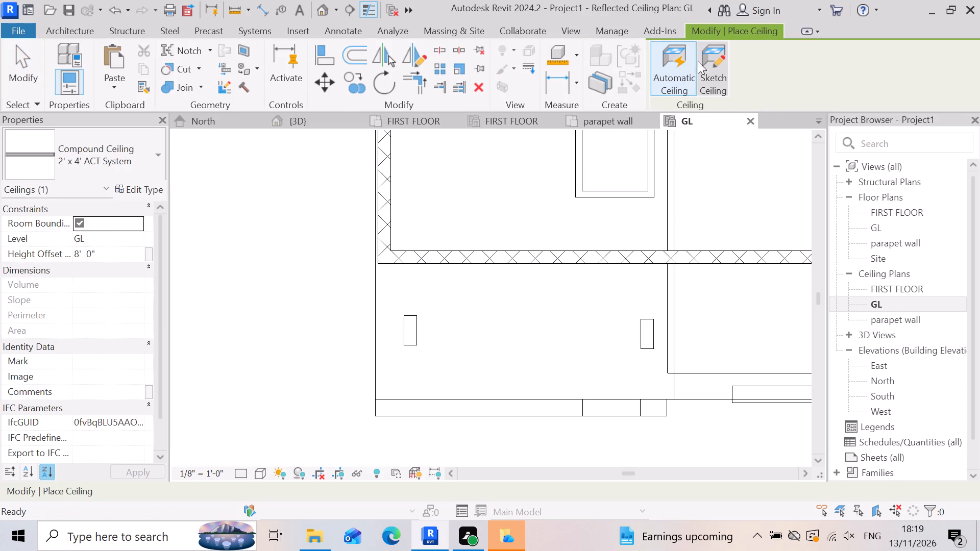
left_click(717, 54)
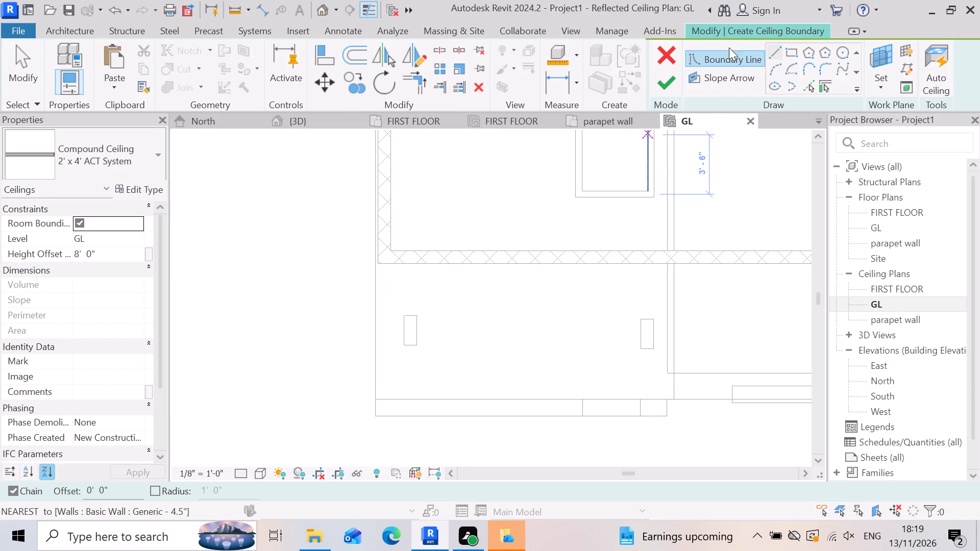
left_click(793, 51)
scroll(438, 304, "down", 3)
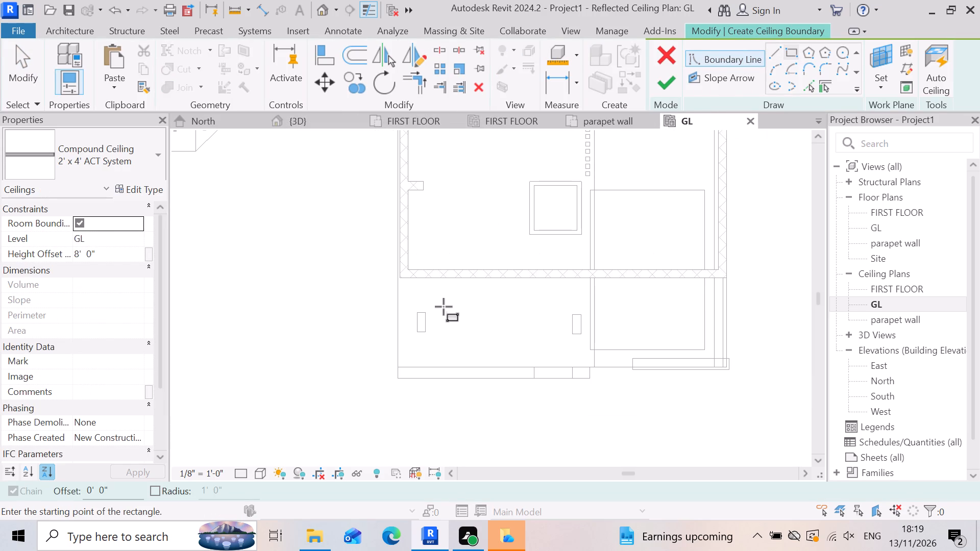
scroll(419, 199, "up", 2)
scroll(455, 281, "down", 4)
scroll(438, 235, "up", 7)
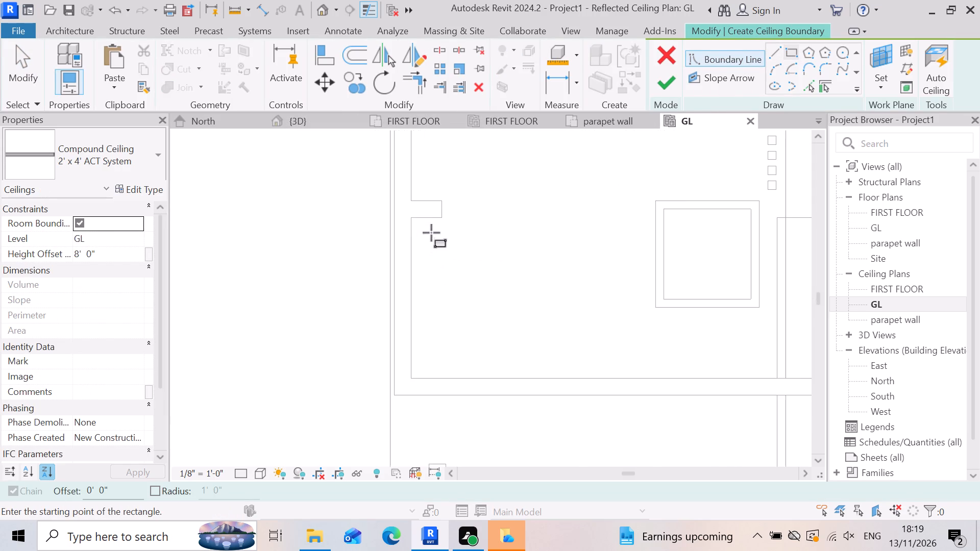
scroll(431, 233, "up", 1)
scroll(388, 220, "up", 6)
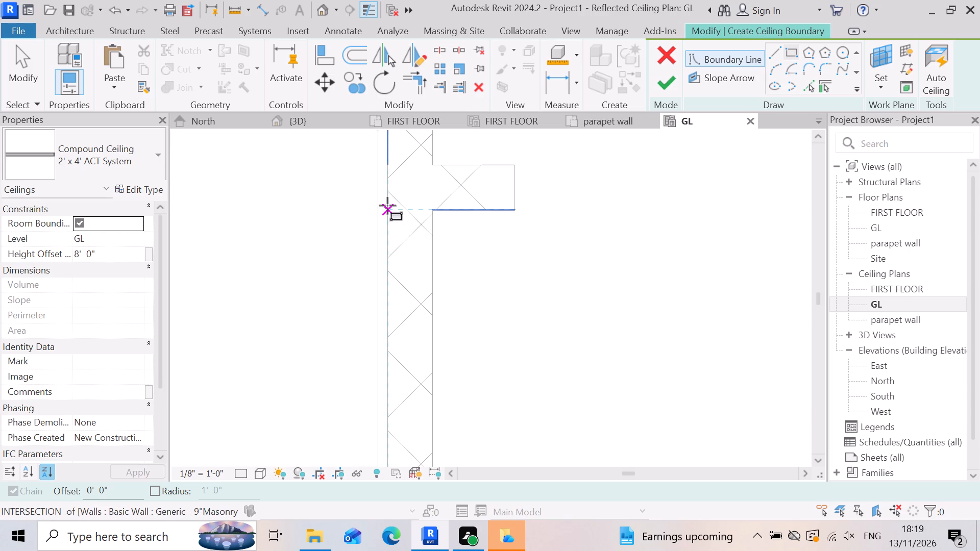
left_click(382, 201)
scroll(467, 265, "down", 3)
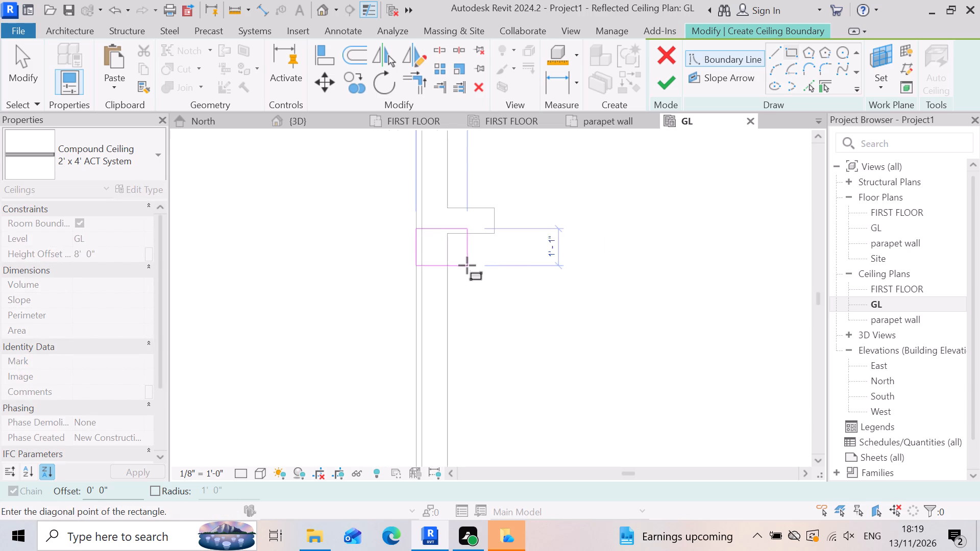
scroll(467, 265, "down", 6)
scroll(718, 349, "down", 4)
scroll(693, 402, "down", 5)
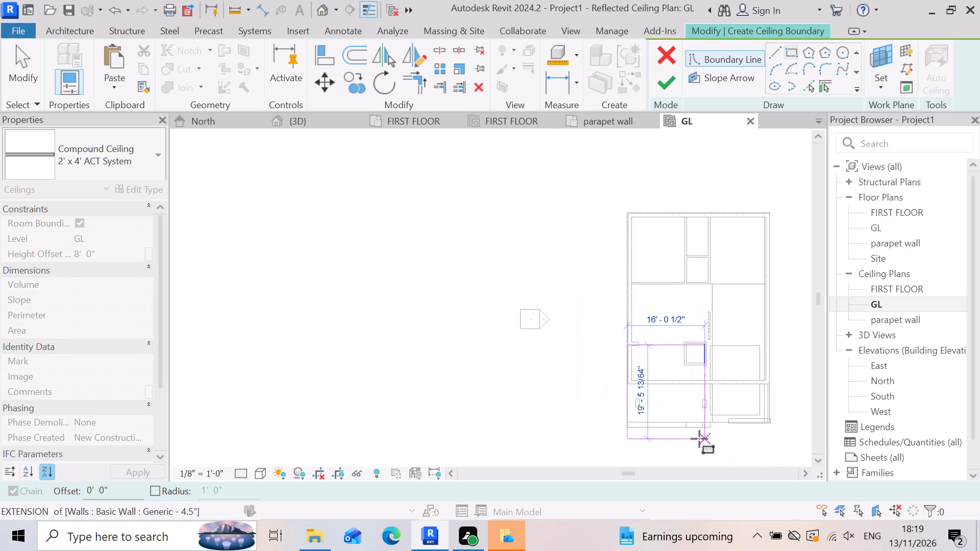
scroll(701, 437, "up", 2)
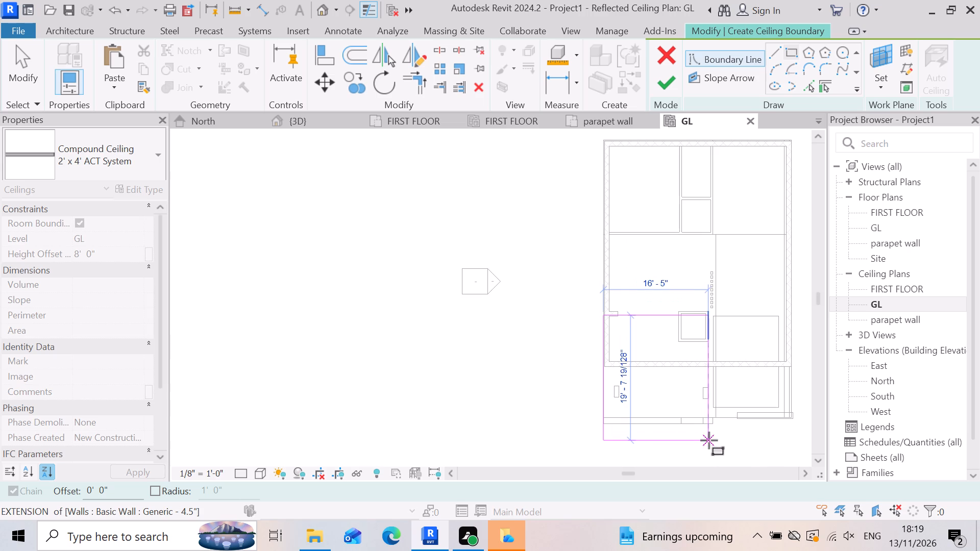
scroll(709, 434, "up", 6)
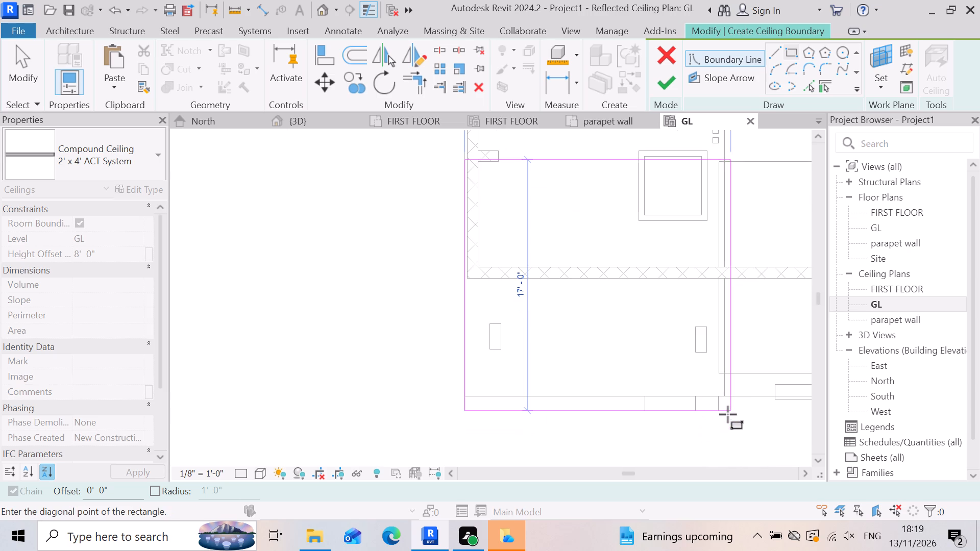
scroll(728, 414, "up", 3)
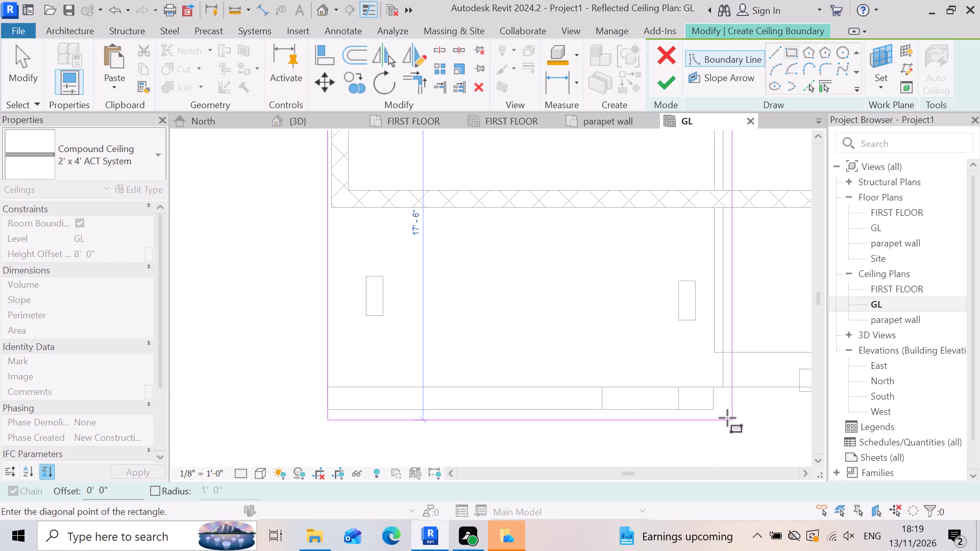
scroll(727, 418, "up", 3)
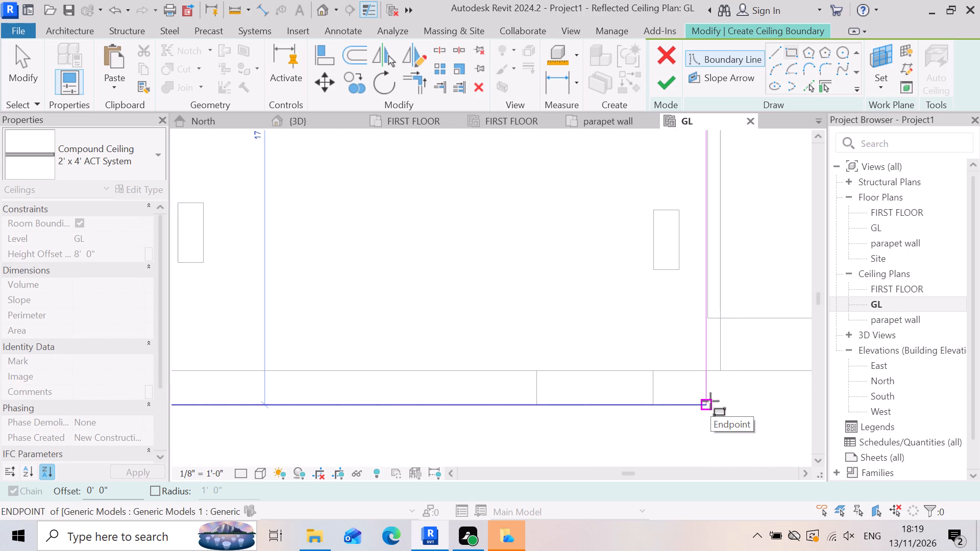
left_click(710, 401)
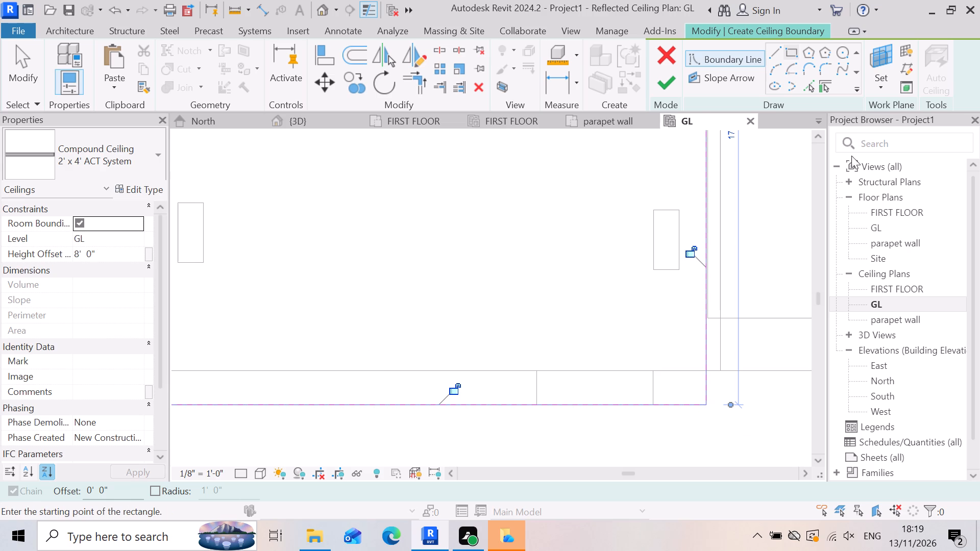
left_click(671, 87)
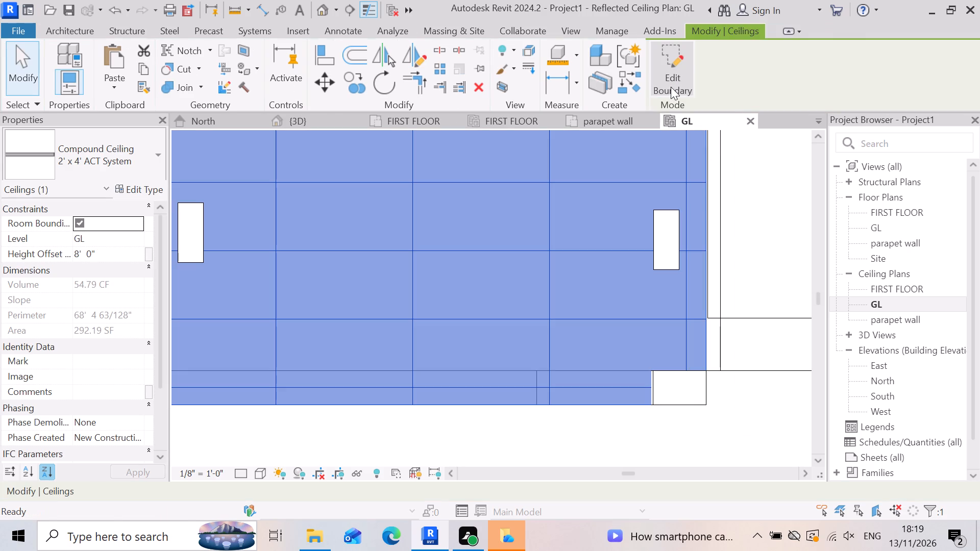
In 3D, nudge the new ceiling seven increments back from the porch's front edge, toward the house interior.
scroll(663, 300, "down", 7)
scroll(782, 286, "down", 4)
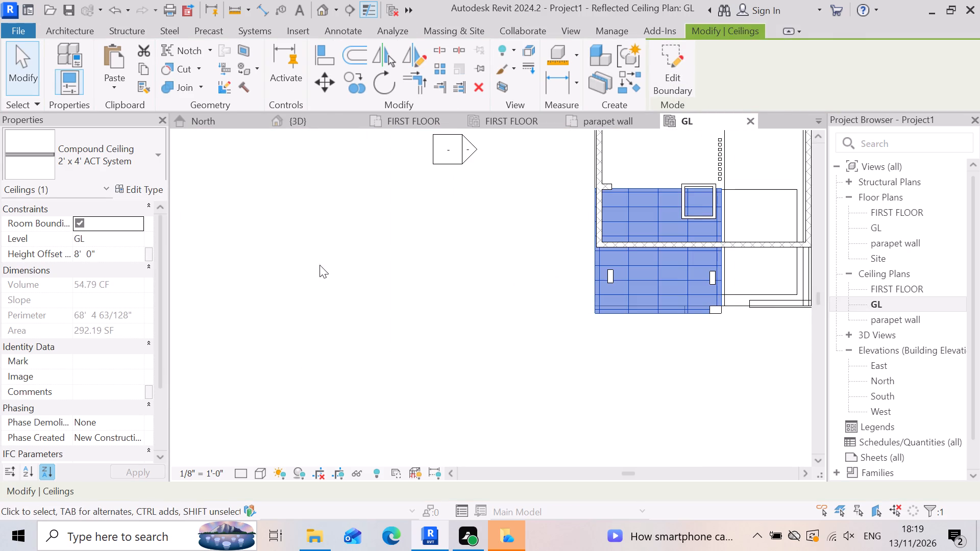
left_click(315, 124)
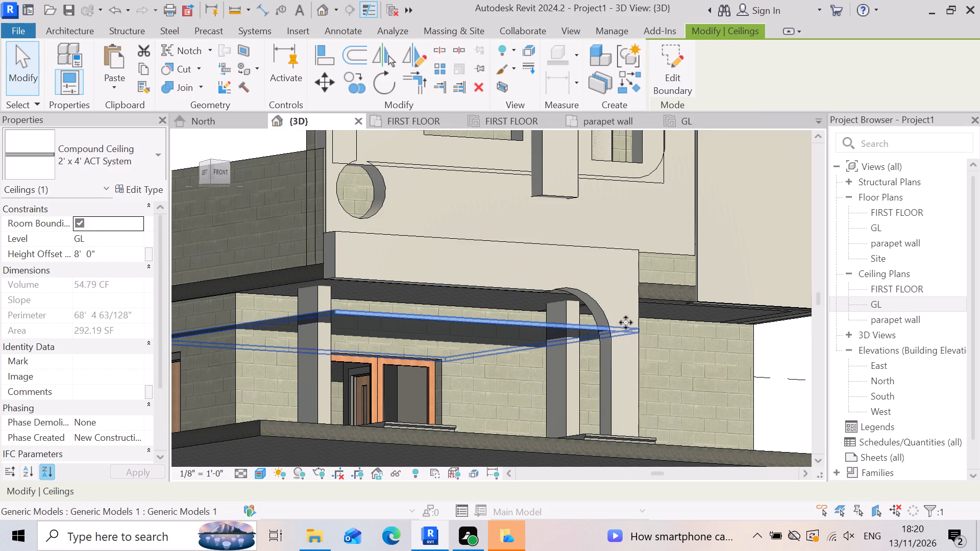
middle_click_drag(555, 238, 545, 260, "shift")
right_click_drag(555, 238, 545, 260, "shift")
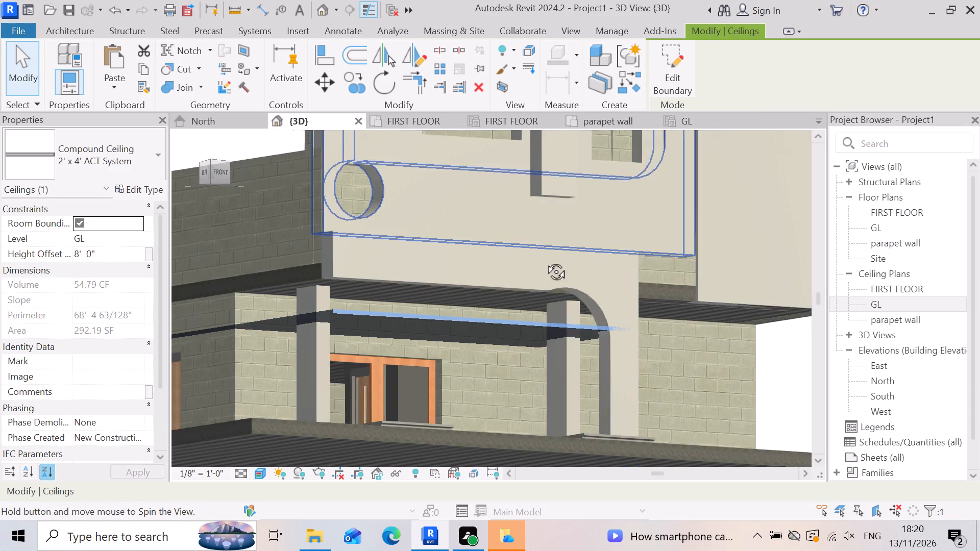
right_click_drag(545, 260, 542, 291, "shift")
middle_click_drag(545, 260, 542, 291, "shift")
key("Escape")
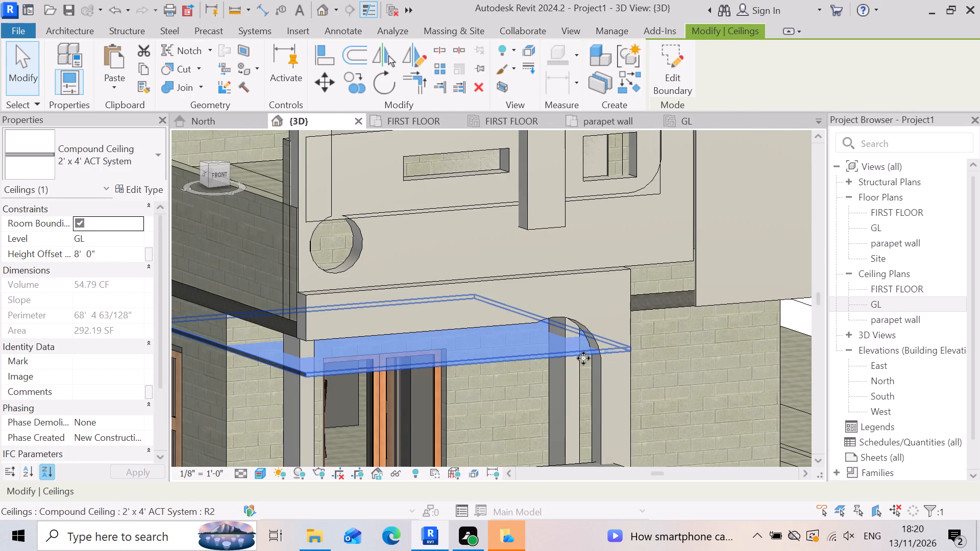
left_click(481, 365)
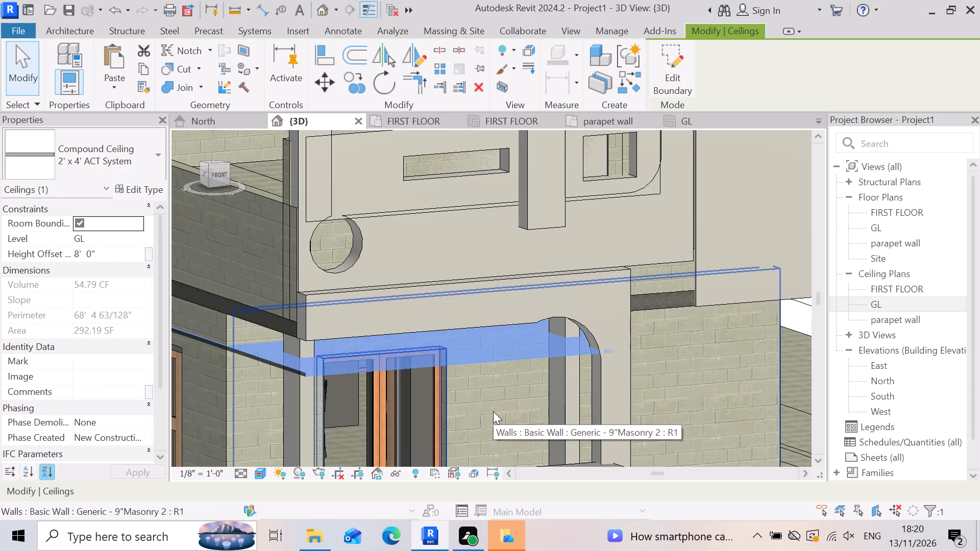
key("Up")
key("Up")
key("Up")
key("Up")
key("Up")
key("Up")
key("Up")
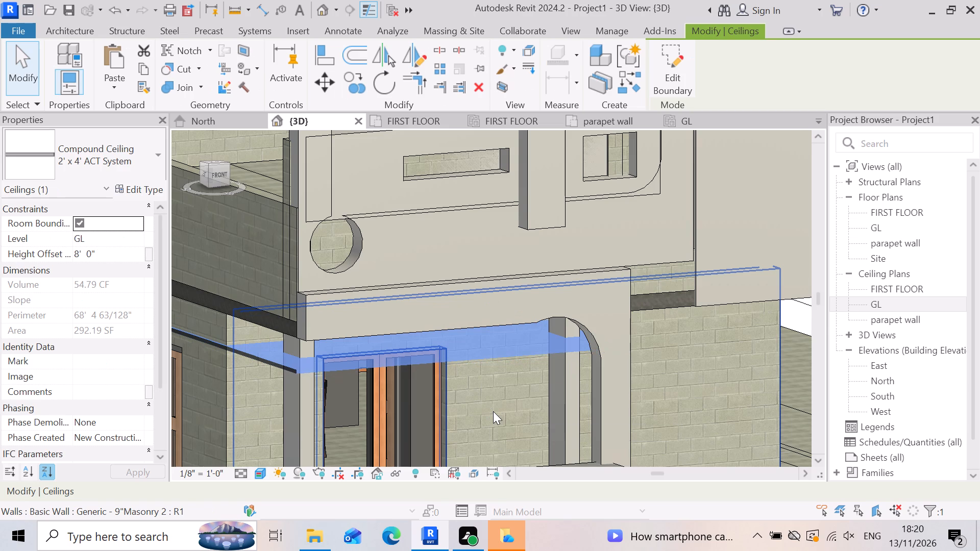
key("Escape")
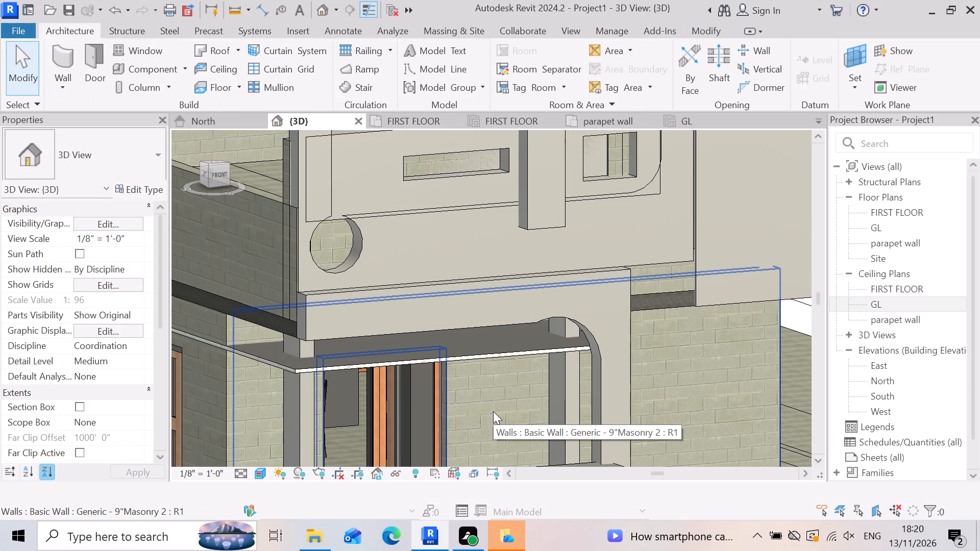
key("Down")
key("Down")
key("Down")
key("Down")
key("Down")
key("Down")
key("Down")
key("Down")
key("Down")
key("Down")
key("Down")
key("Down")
In 3D, examine the porch ceiling from the front and from below, around the arched column and double glass door.
scroll(502, 360, "down", 1)
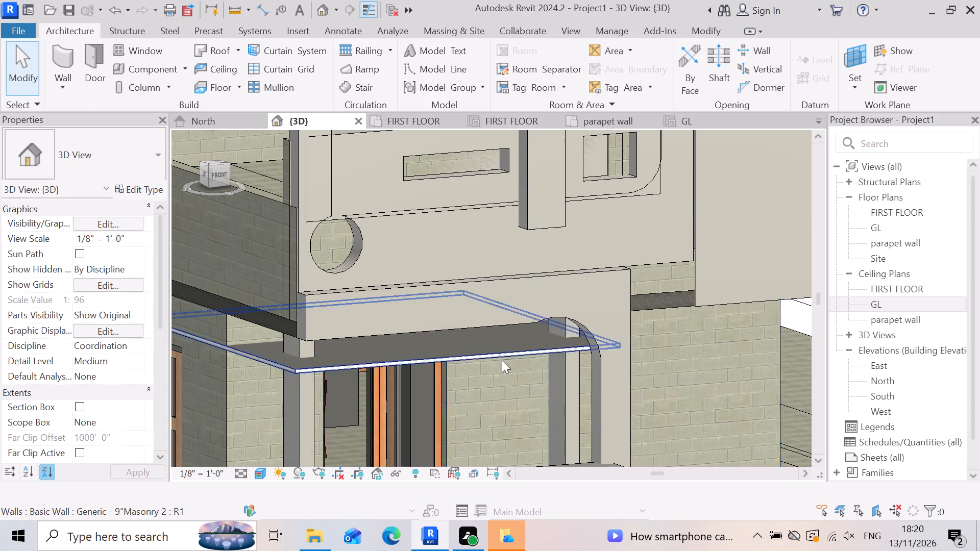
scroll(502, 360, "down", 4)
right_click_drag(634, 444, 555, 418, "shift")
middle_click_drag(634, 443, 555, 418, "shift")
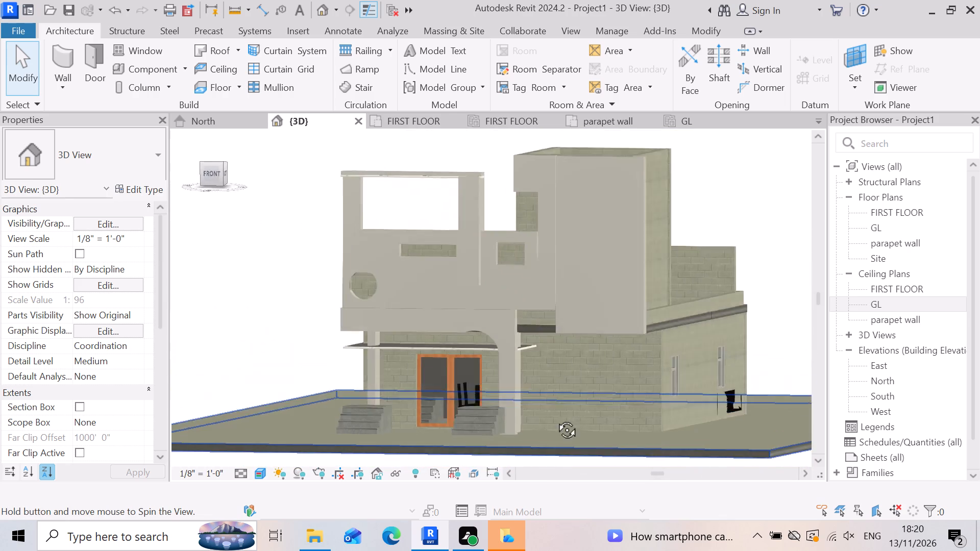
middle_click_drag(555, 418, 580, 369, "shift")
right_click_drag(555, 418, 580, 369, "shift")
scroll(580, 369, "up", 1, "shift")
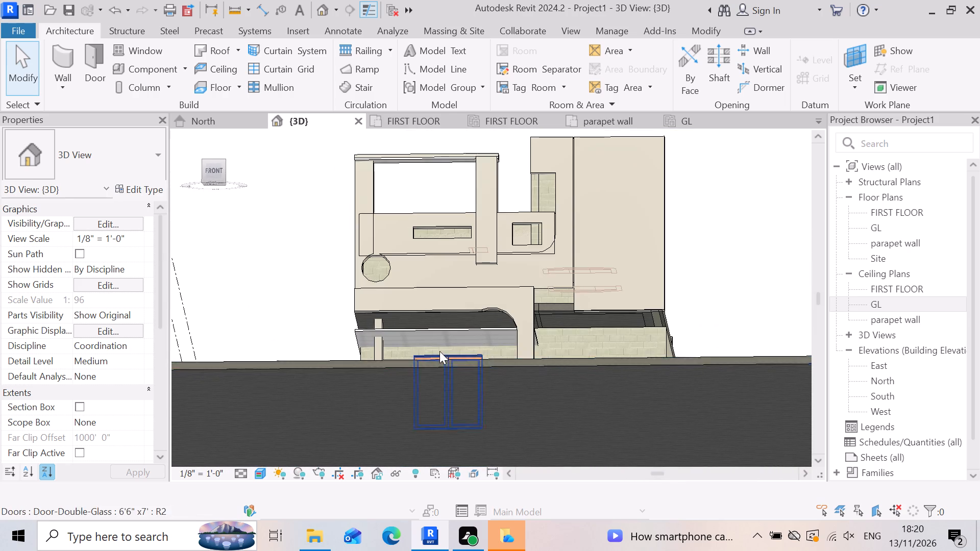
scroll(411, 337, "up", 5)
middle_click_drag(467, 382, 485, 403, "shift")
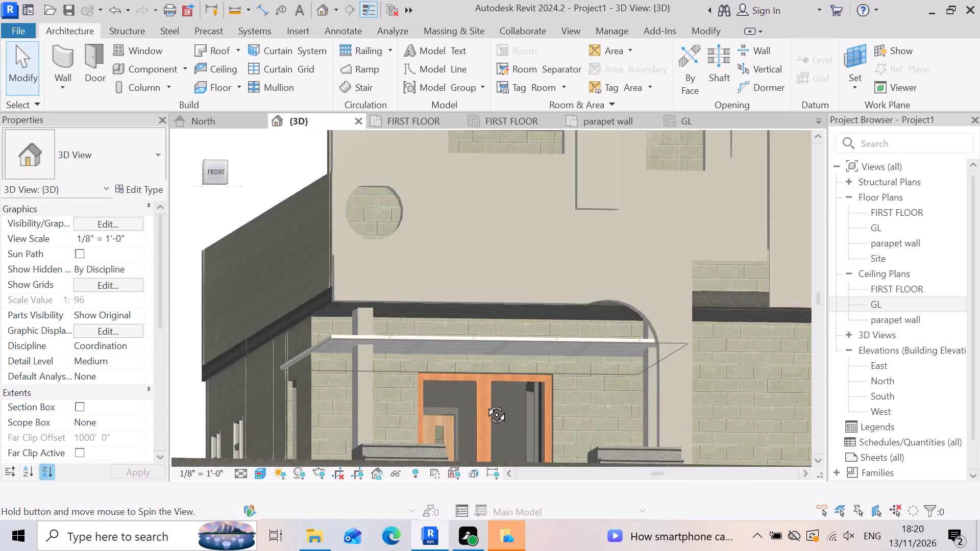
middle_click_drag(485, 403, 480, 393, "shift")
right_click(481, 394, "shift")
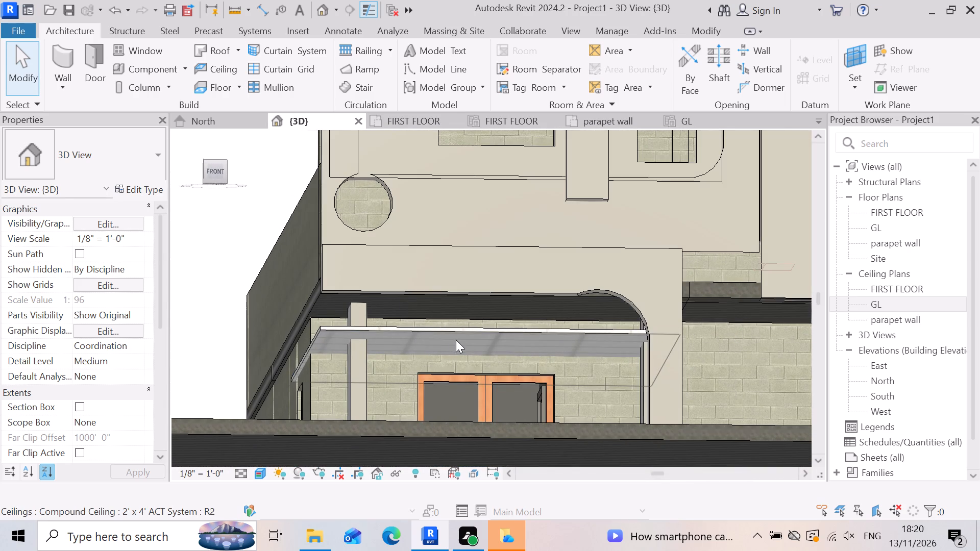
right_click_drag(465, 343, 468, 381, "shift")
middle_click_drag(465, 343, 468, 381, "shift")
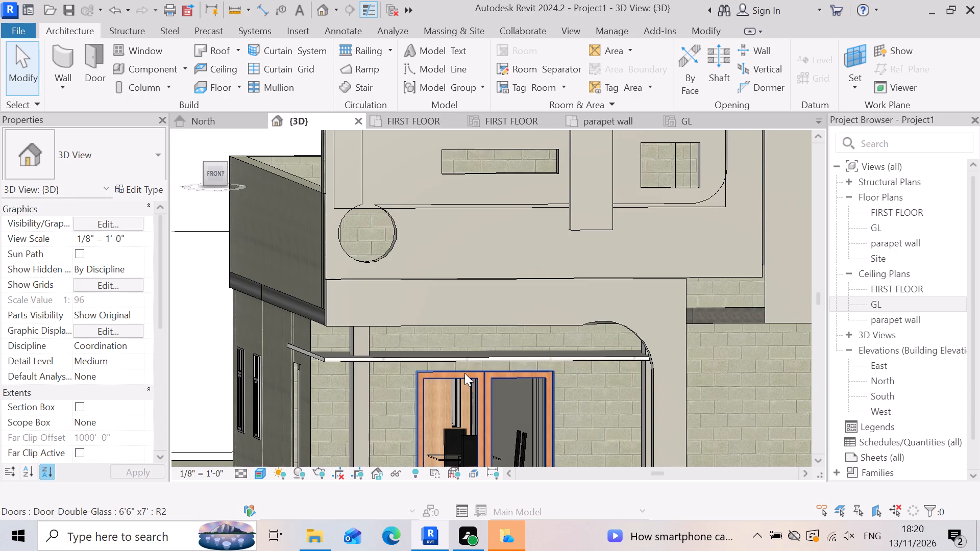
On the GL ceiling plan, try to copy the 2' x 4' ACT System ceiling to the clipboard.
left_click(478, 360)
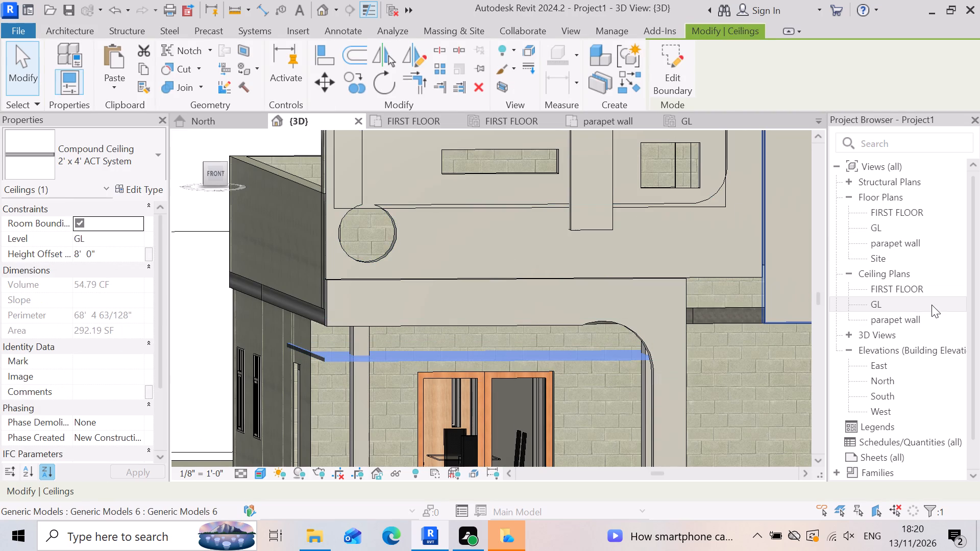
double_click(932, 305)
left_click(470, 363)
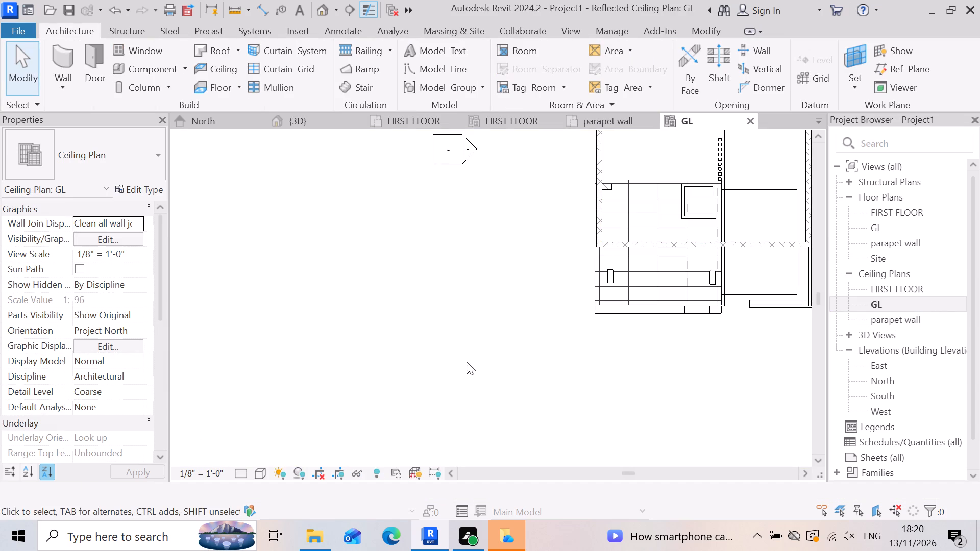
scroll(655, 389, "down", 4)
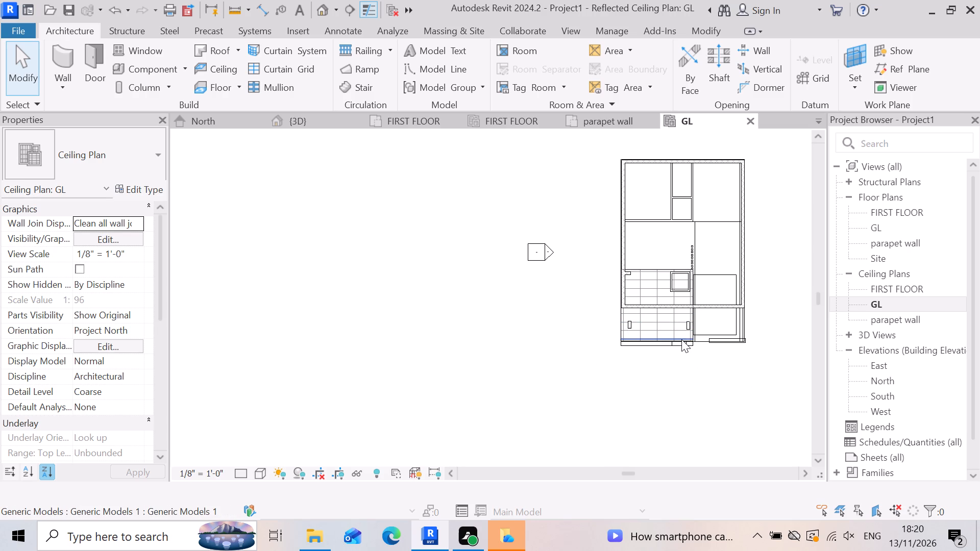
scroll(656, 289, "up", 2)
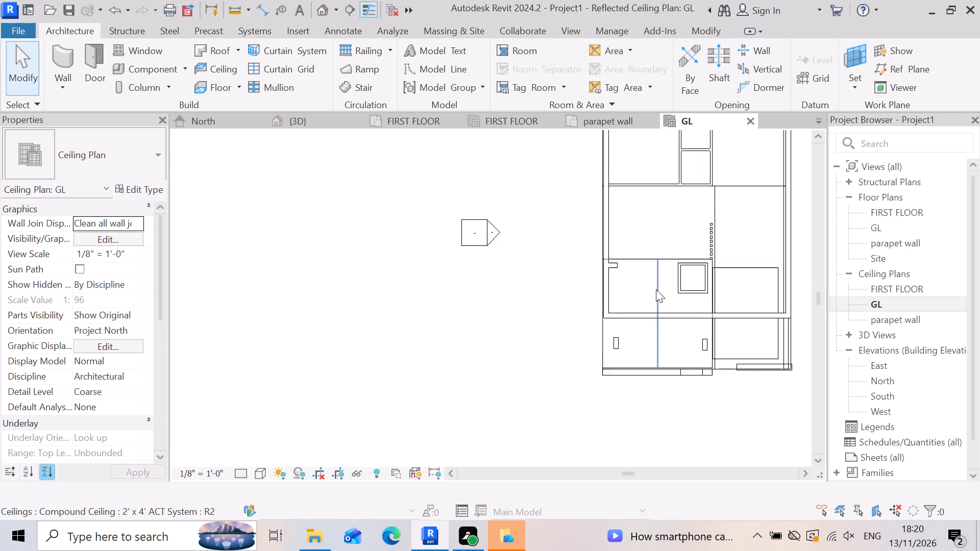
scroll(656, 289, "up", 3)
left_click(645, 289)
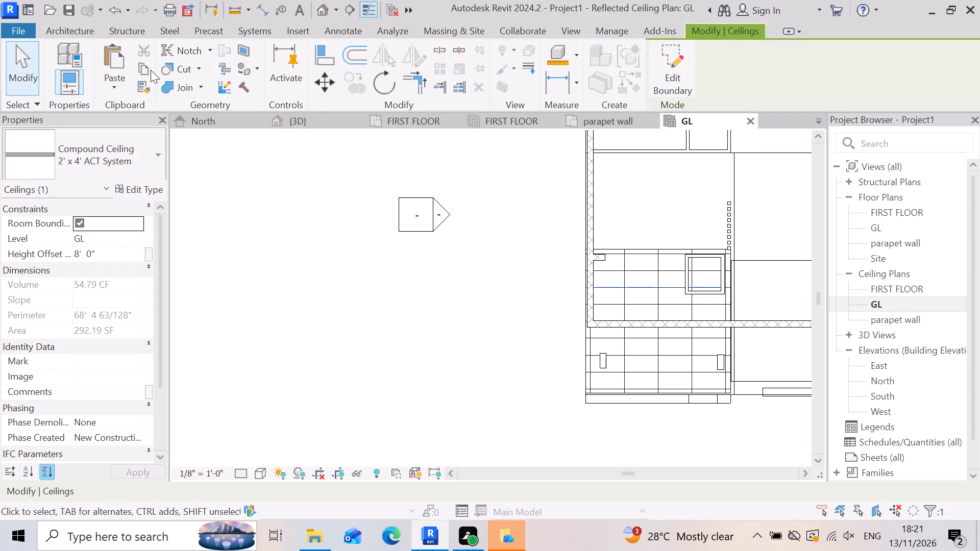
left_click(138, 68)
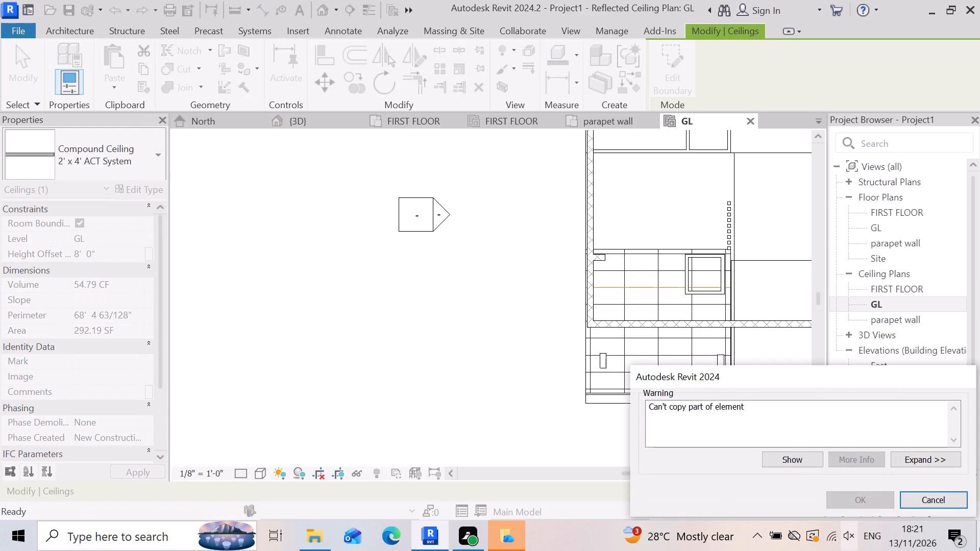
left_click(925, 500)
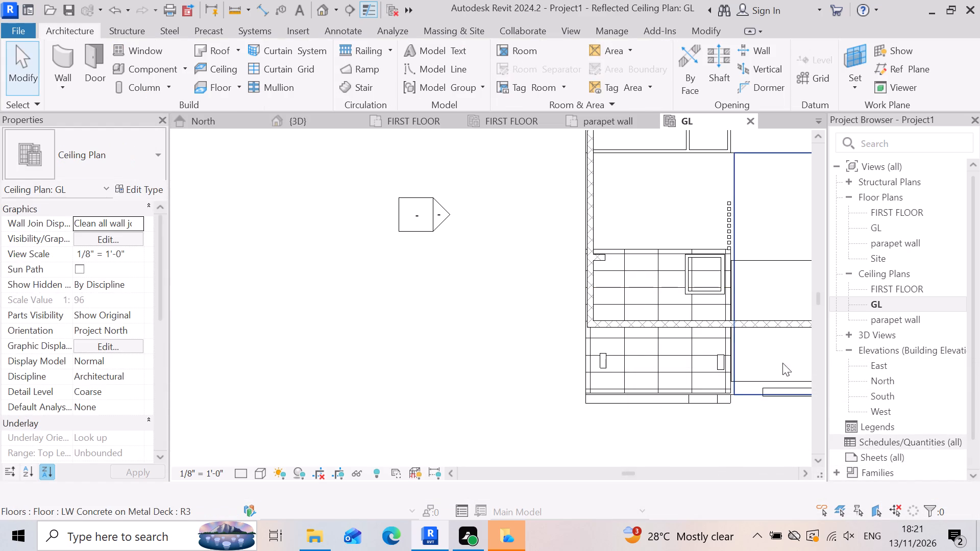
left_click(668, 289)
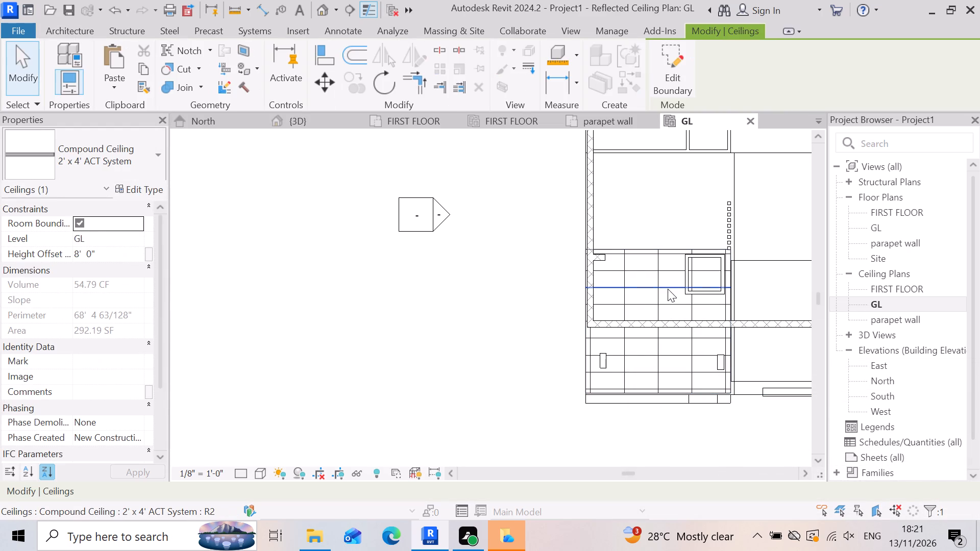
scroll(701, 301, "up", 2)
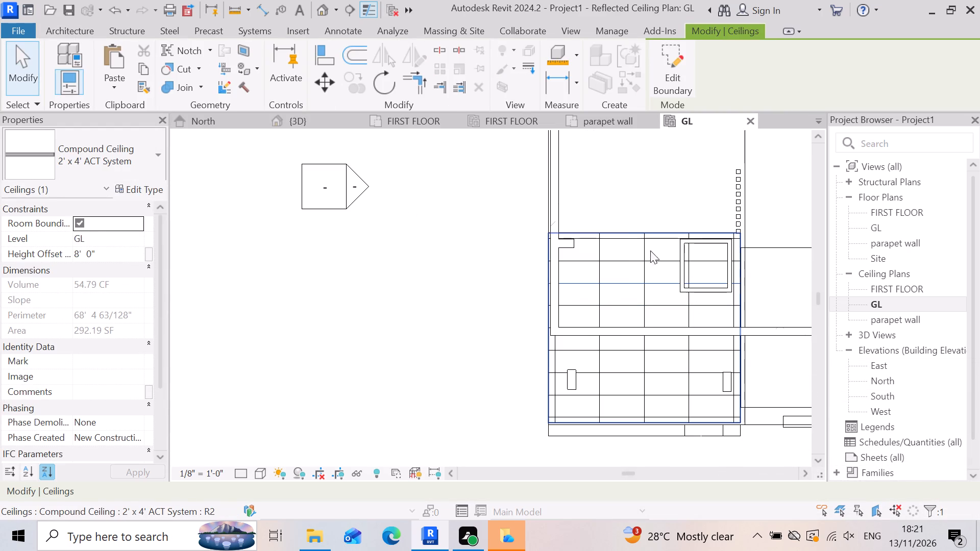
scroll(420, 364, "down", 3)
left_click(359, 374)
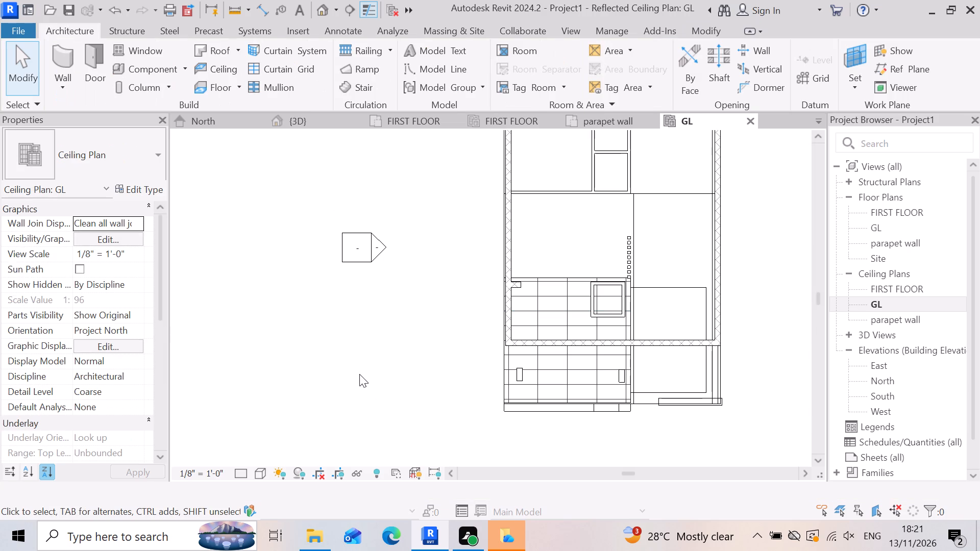
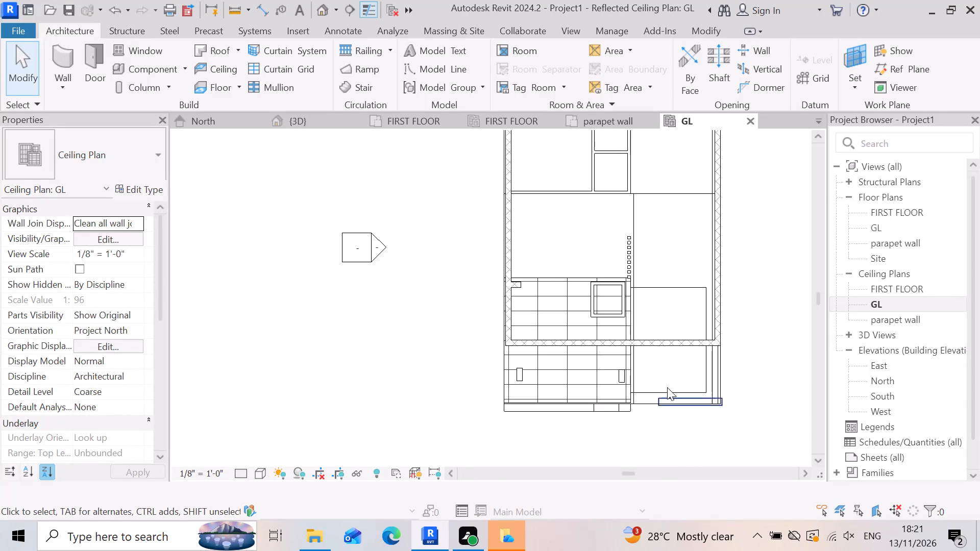
On the GL ceiling plan, sketch a rectangular LW Concrete on Metal Deck floor, about 455 SF, from the back outer wall corner to the baluster row's front end.
scroll(644, 277, "up", 2)
scroll(612, 240, "up", 2)
scroll(522, 298, "down", 2)
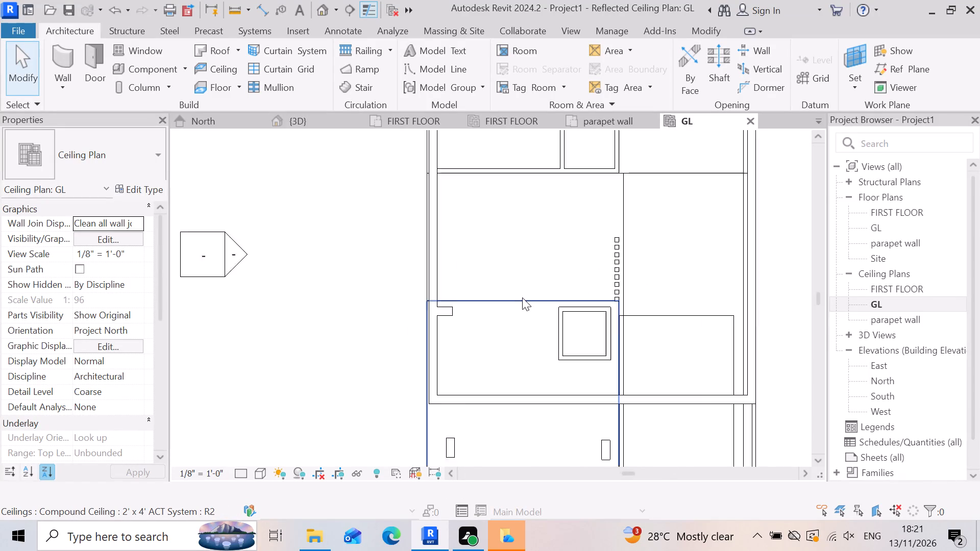
scroll(522, 297, "down", 1)
scroll(554, 362, "down", 4)
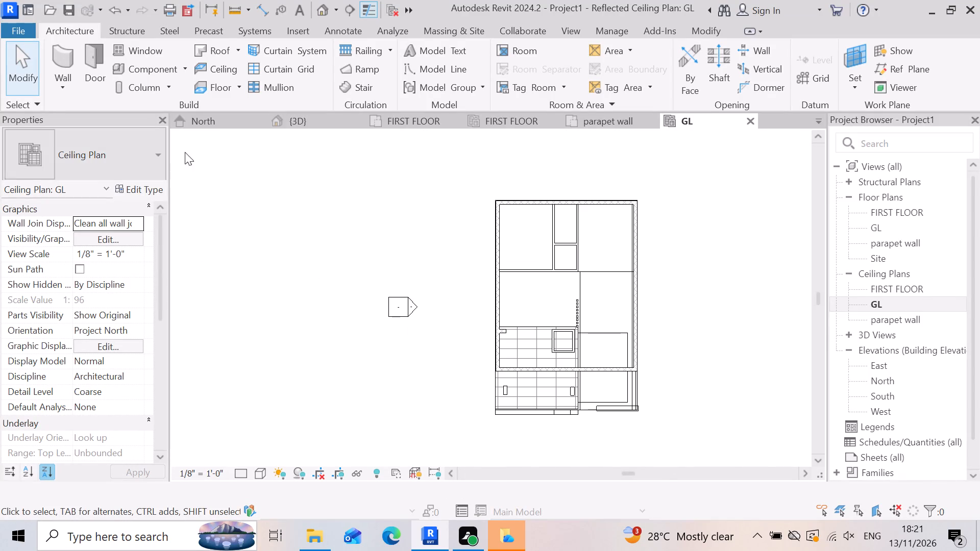
left_click(215, 93)
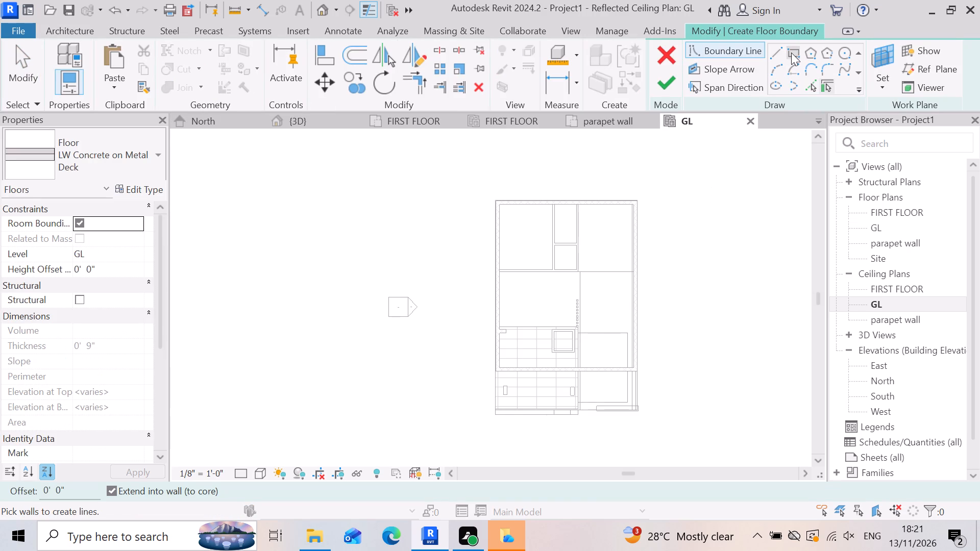
left_click(791, 53)
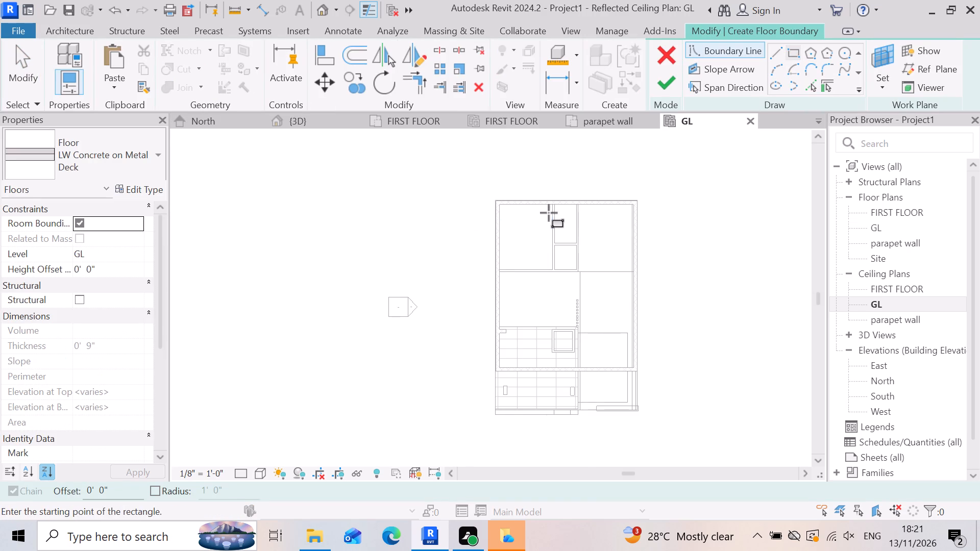
scroll(549, 213, "up", 4)
scroll(481, 199, "up", 5)
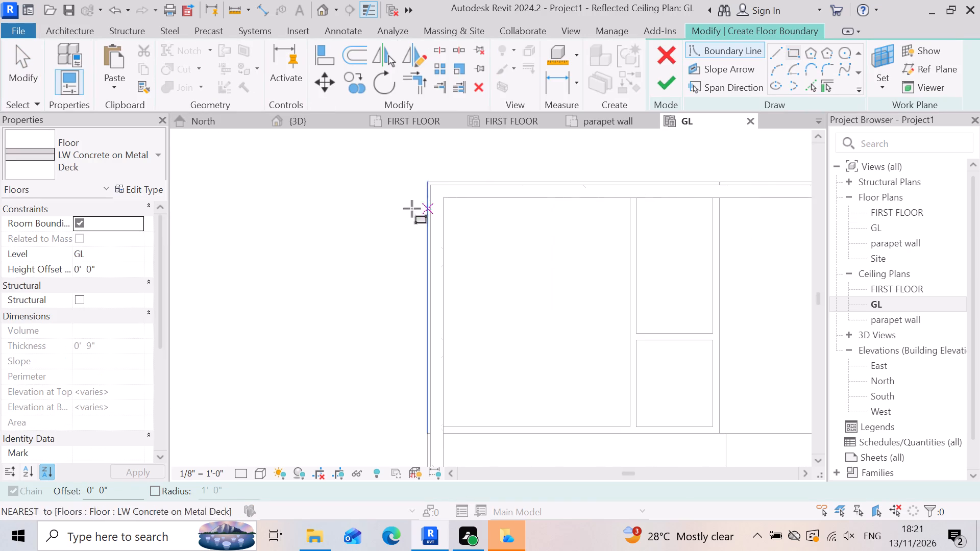
scroll(455, 170, "up", 5)
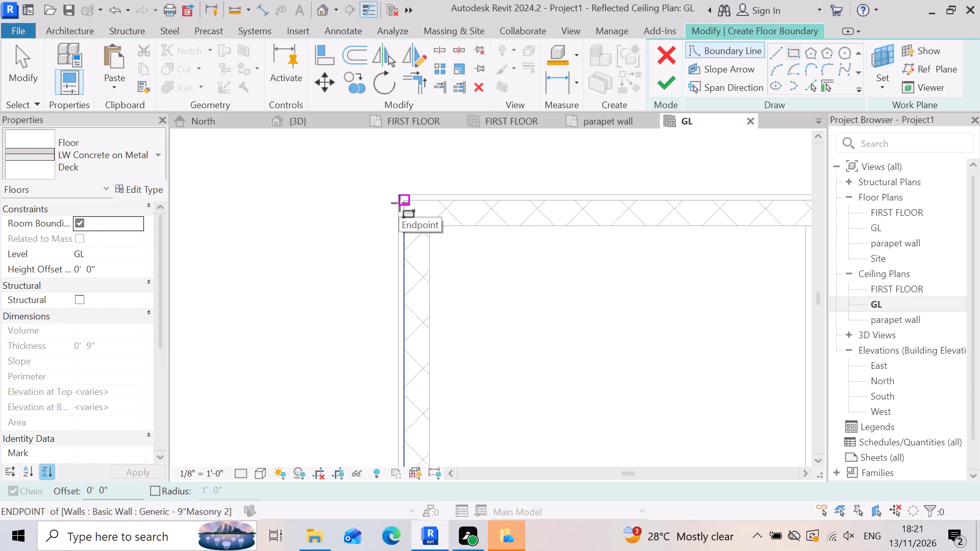
left_click(406, 205)
scroll(407, 202, "down", 5)
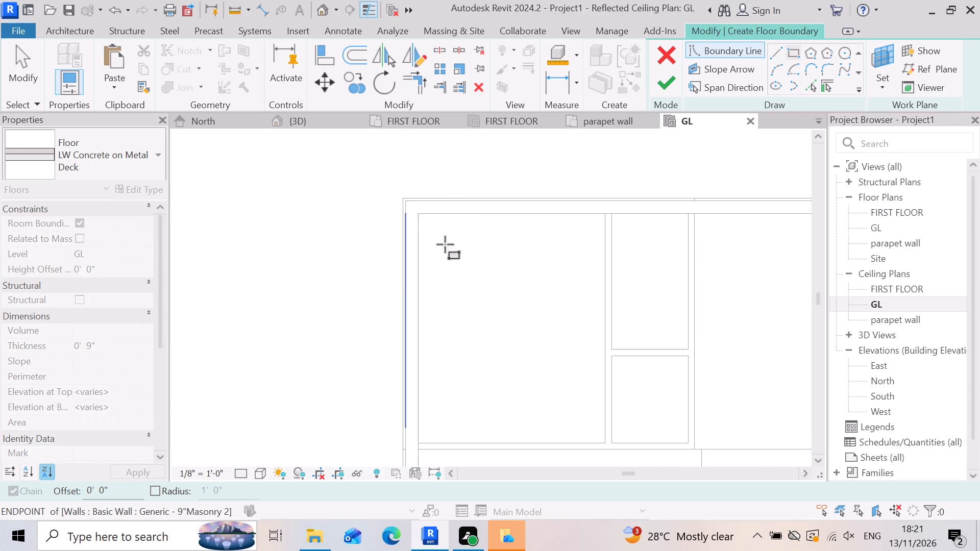
scroll(579, 278, "down", 5)
scroll(618, 352, "down", 2)
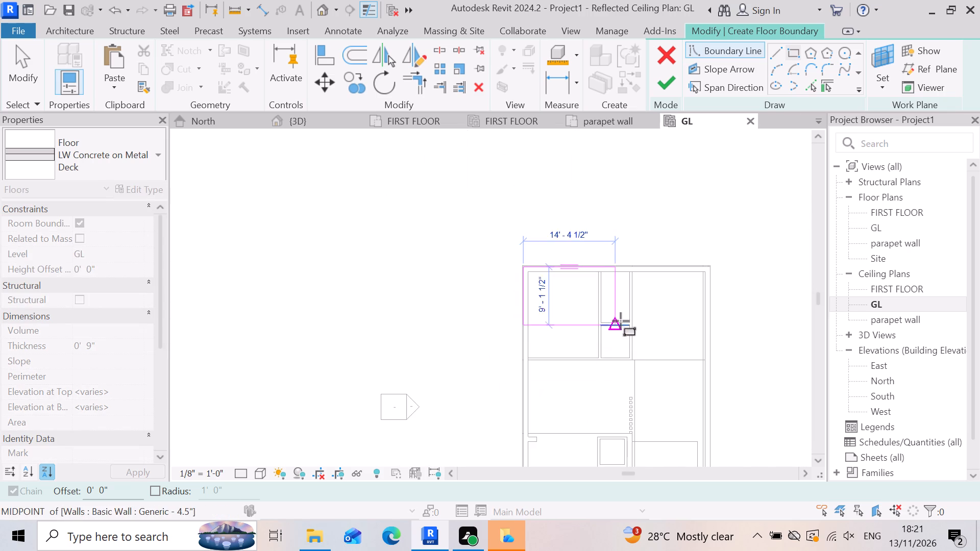
scroll(621, 321, "down", 5)
scroll(629, 390, "up", 12)
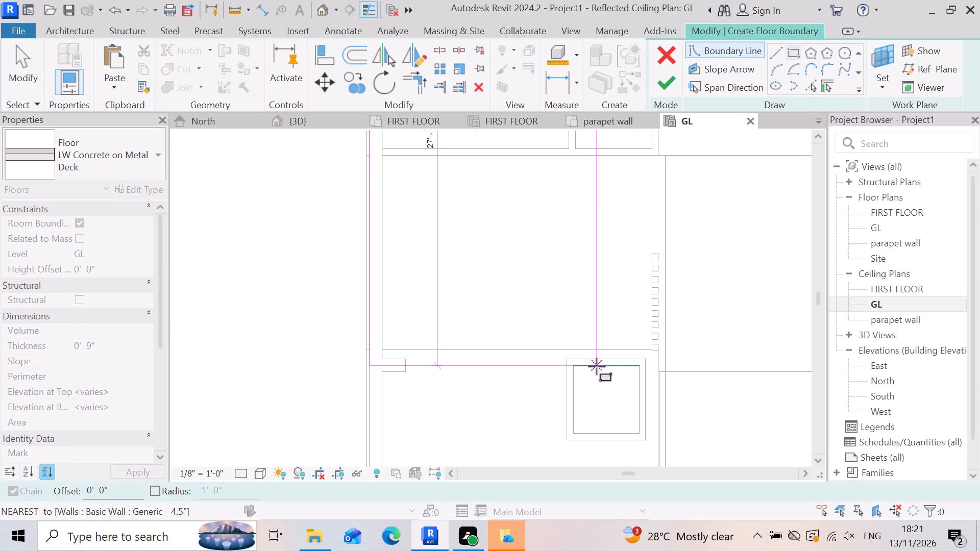
scroll(667, 351, "up", 5)
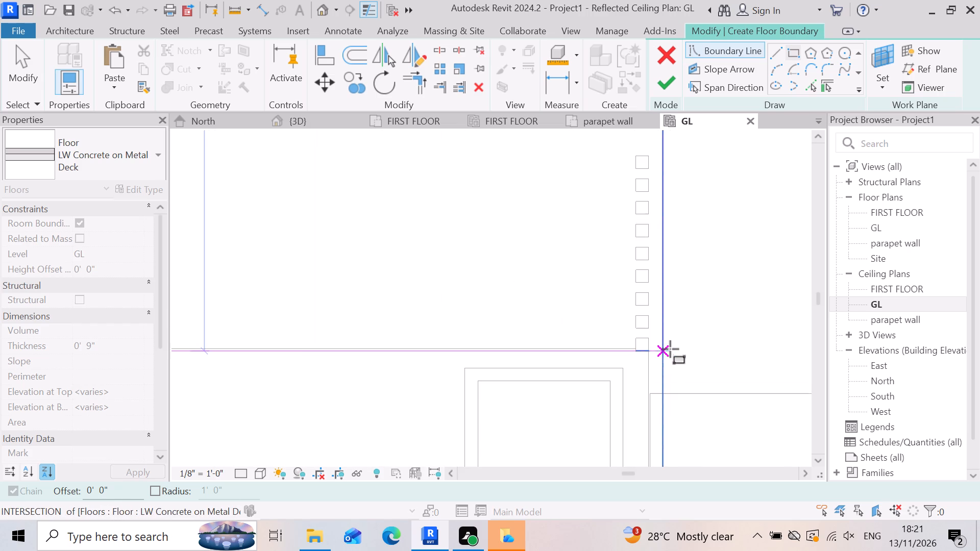
scroll(670, 348, "up", 2)
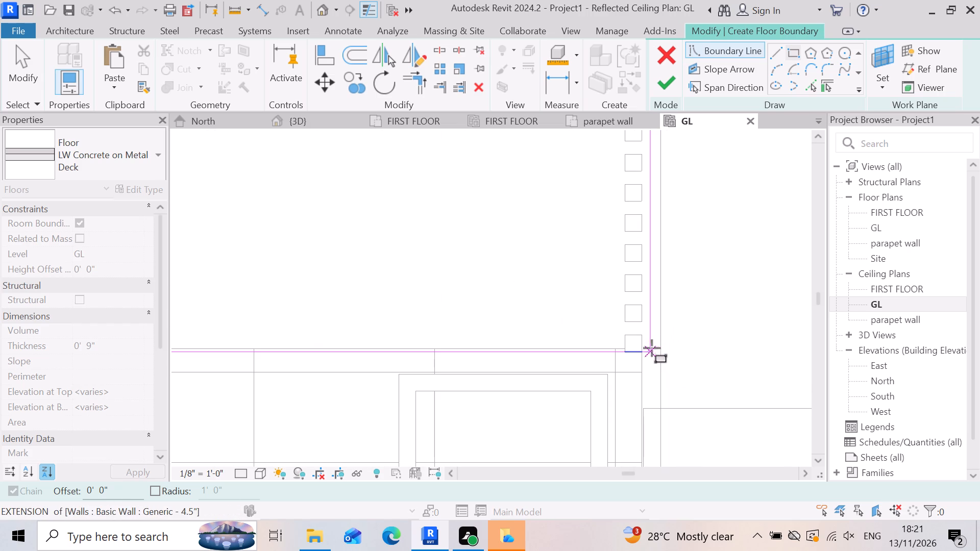
left_click_drag(659, 346, 665, 344)
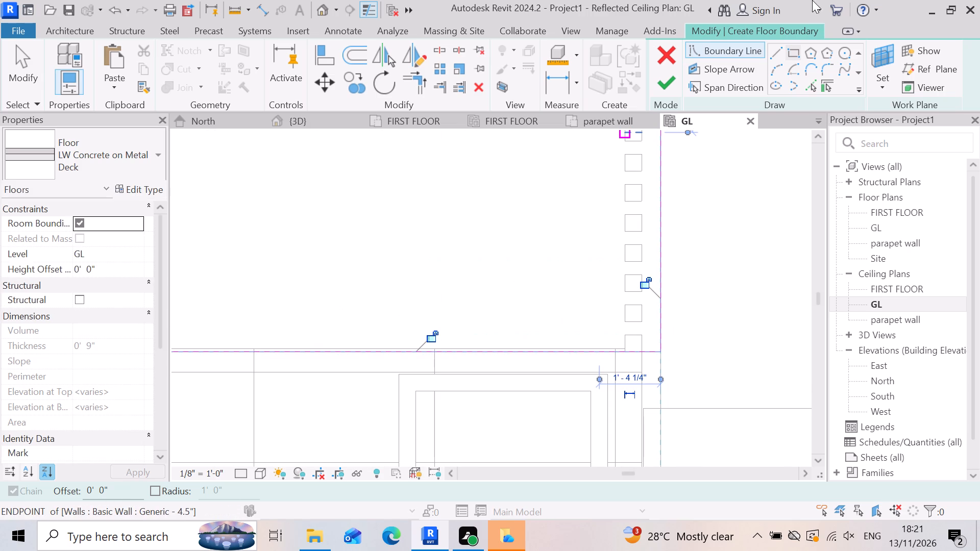
left_click(660, 85)
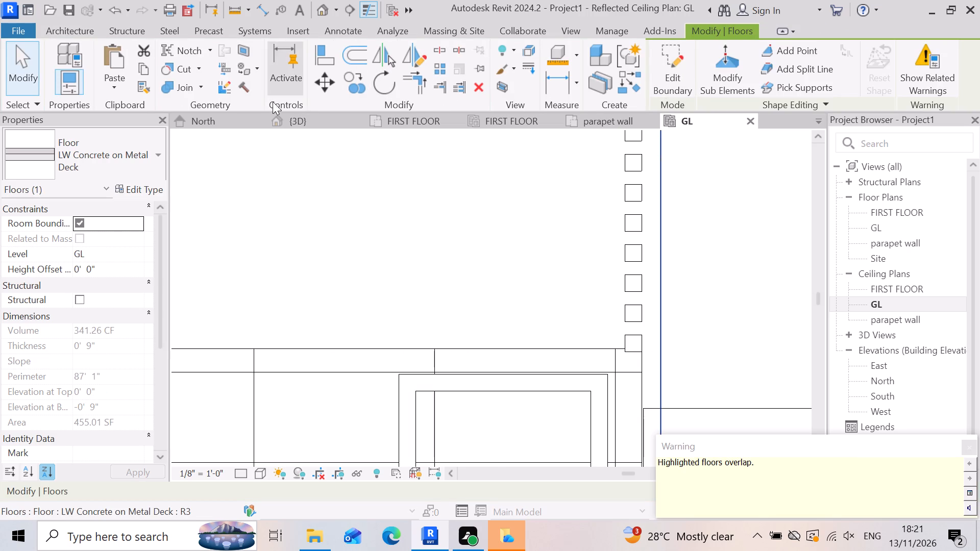
In 3D, examine the ground slab and house front, and check the porch's 2' x 4' ACT System ceiling from below.
left_click(312, 126)
scroll(353, 199, "down", 4)
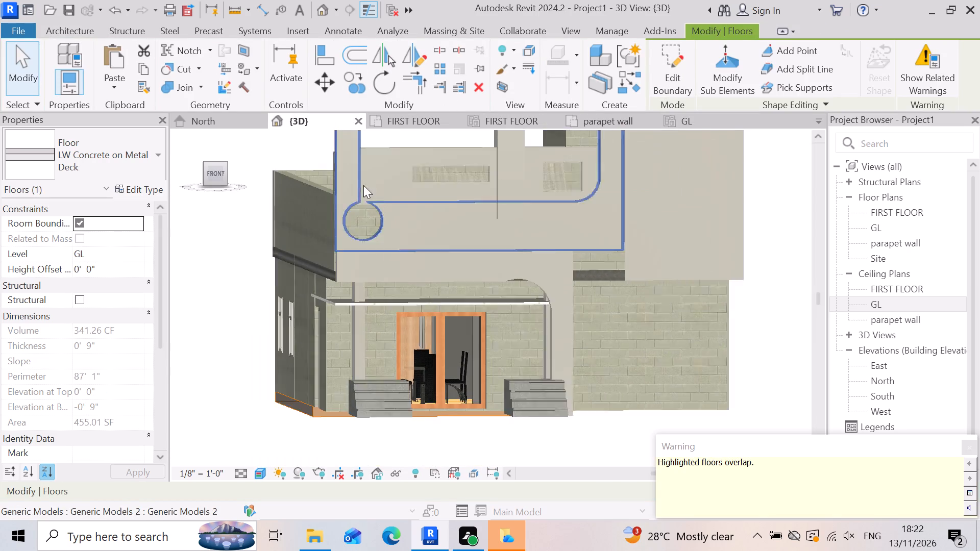
left_click(227, 439)
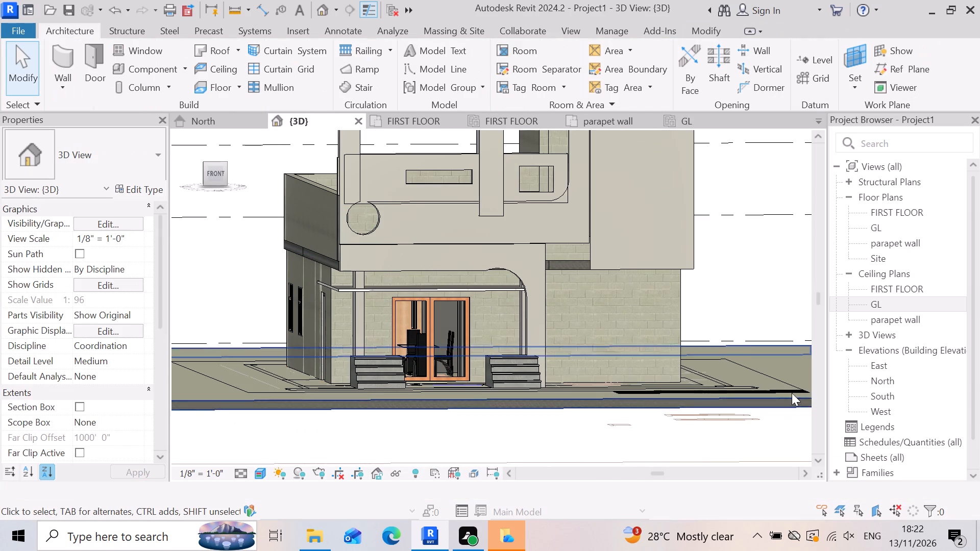
scroll(730, 326, "down", 3)
middle_click_drag(499, 411, 487, 376, "shift")
right_click_drag(487, 397, 487, 376, "shift")
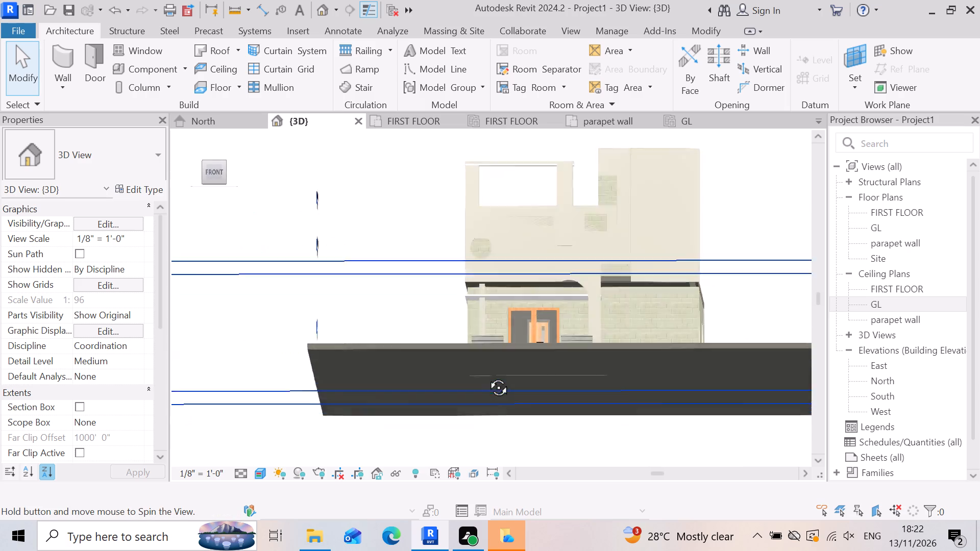
middle_click_drag(487, 376, 486, 361, "shift")
right_click_drag(487, 376, 495, 423, "shift")
middle_click_drag(486, 361, 495, 423, "shift")
scroll(512, 313, "up", 2)
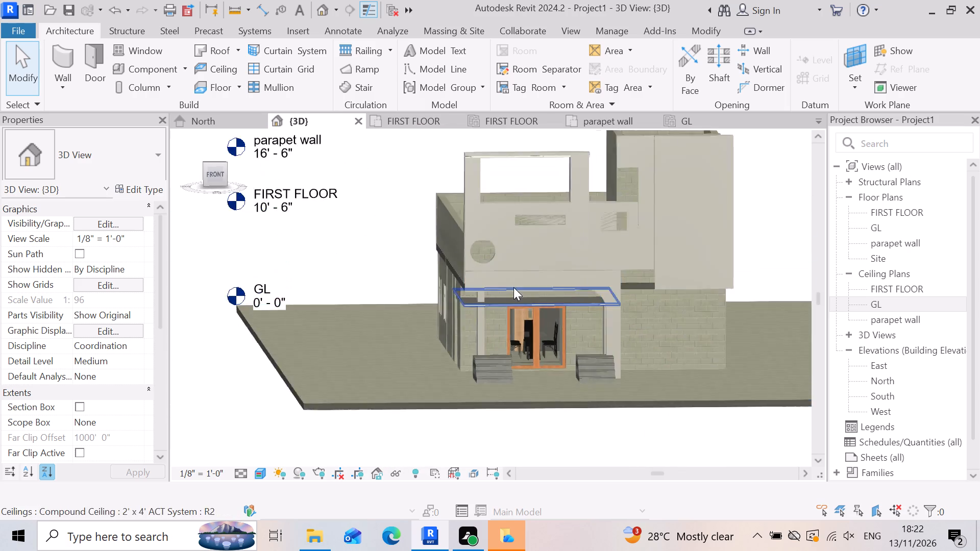
scroll(513, 287, "up", 5)
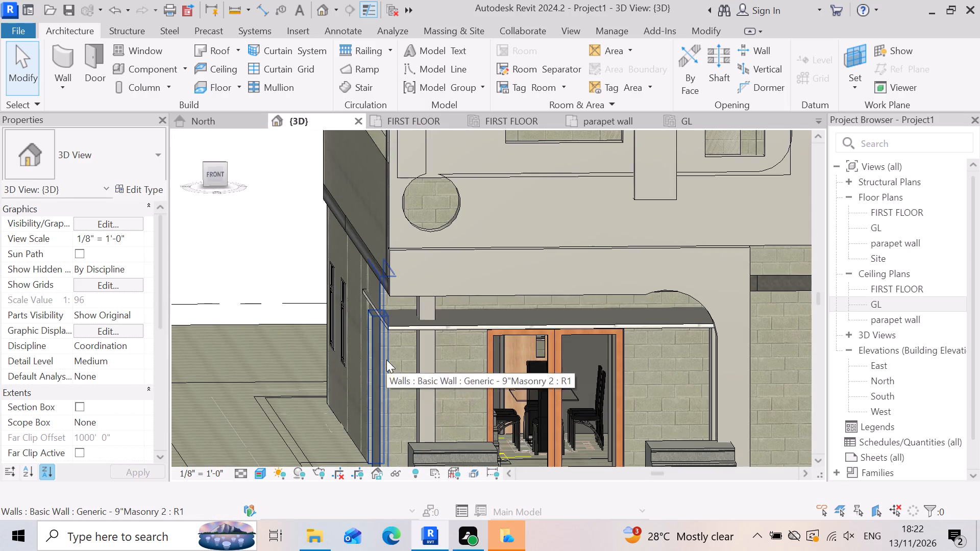
middle_click_drag(386, 360, 503, 286)
right_click_drag(386, 360, 503, 286, "shift")
scroll(520, 222, "up", 7)
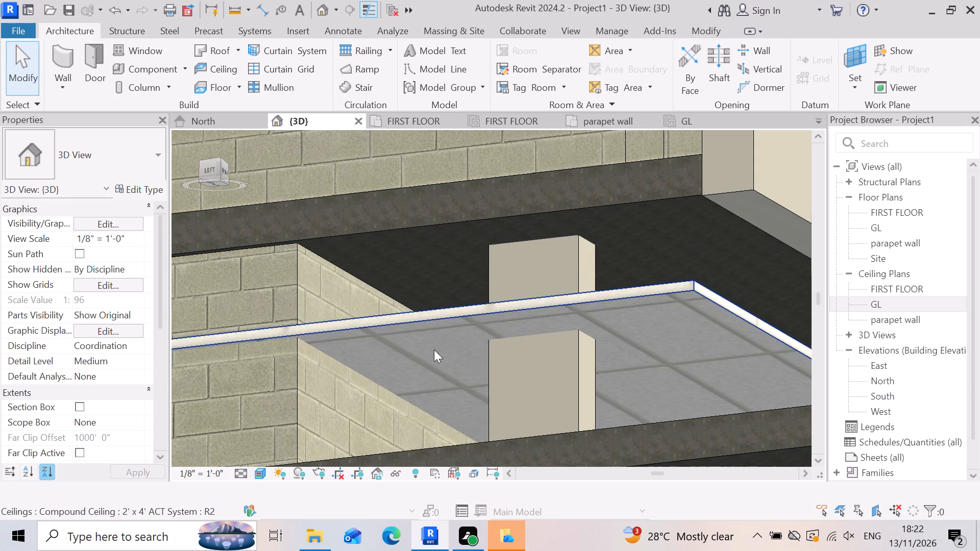
key("Escape")
left_click(423, 338)
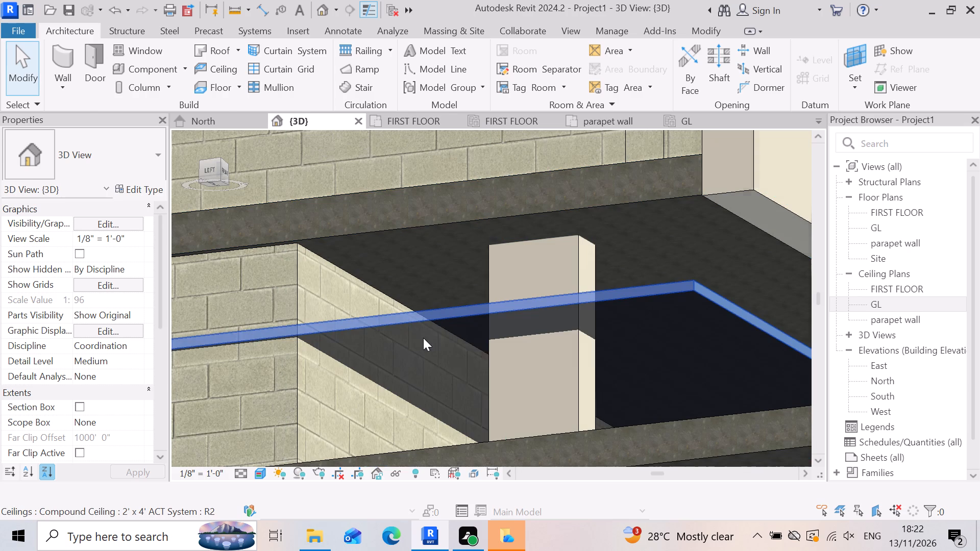
key("Escape")
In 3D, examine the porch ceiling, slab edges and roof area from all sides of the house and from above.
scroll(503, 265, "down", 2)
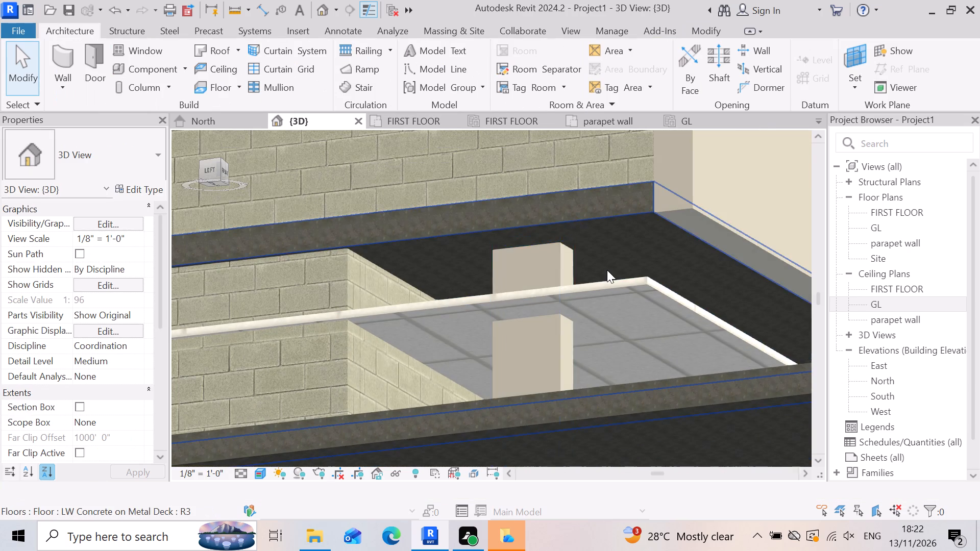
scroll(607, 270, "down", 3)
middle_click_drag(588, 273, 625, 300, "shift")
right_click_drag(618, 299, 625, 300, "shift")
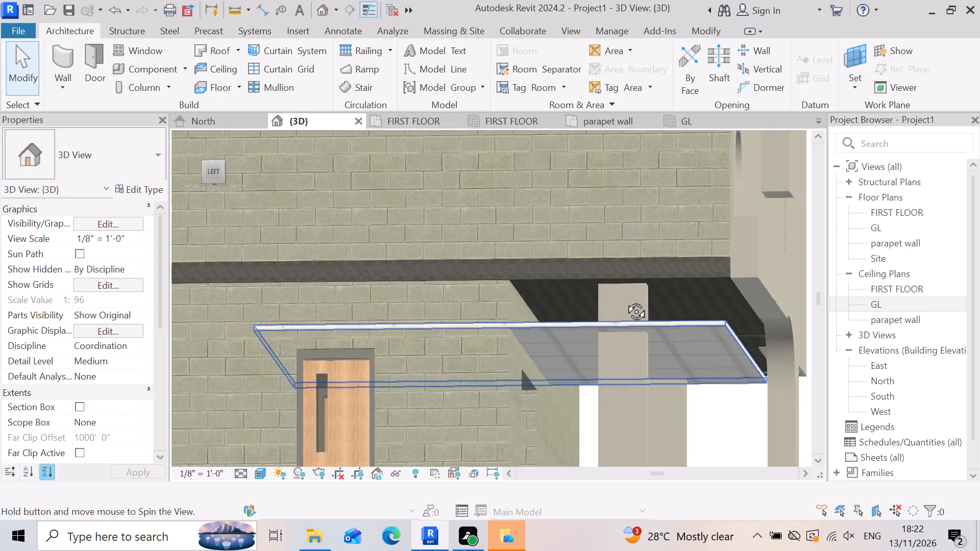
middle_click_drag(625, 300, 788, 322, "shift")
right_click_drag(625, 300, 788, 322, "shift")
scroll(555, 288, "down", 3)
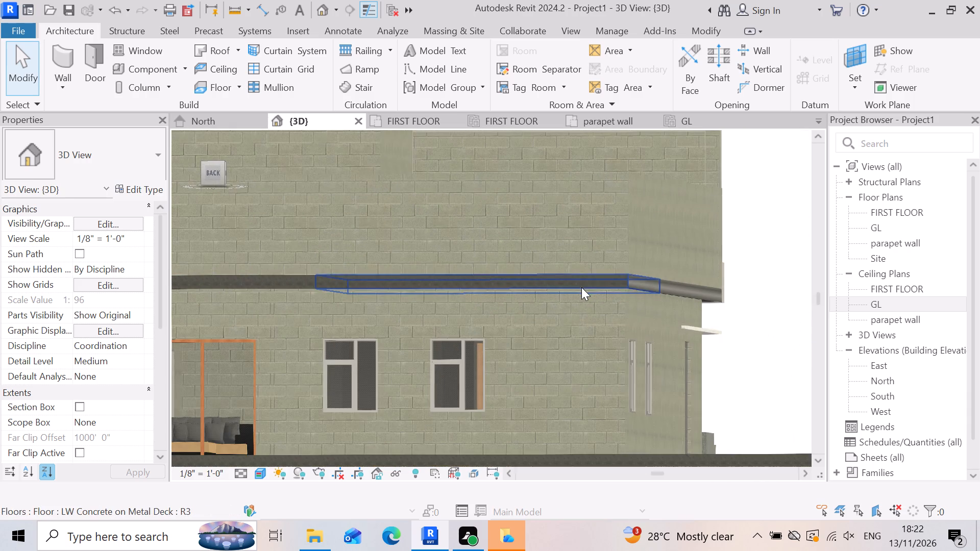
scroll(646, 285, "down", 4)
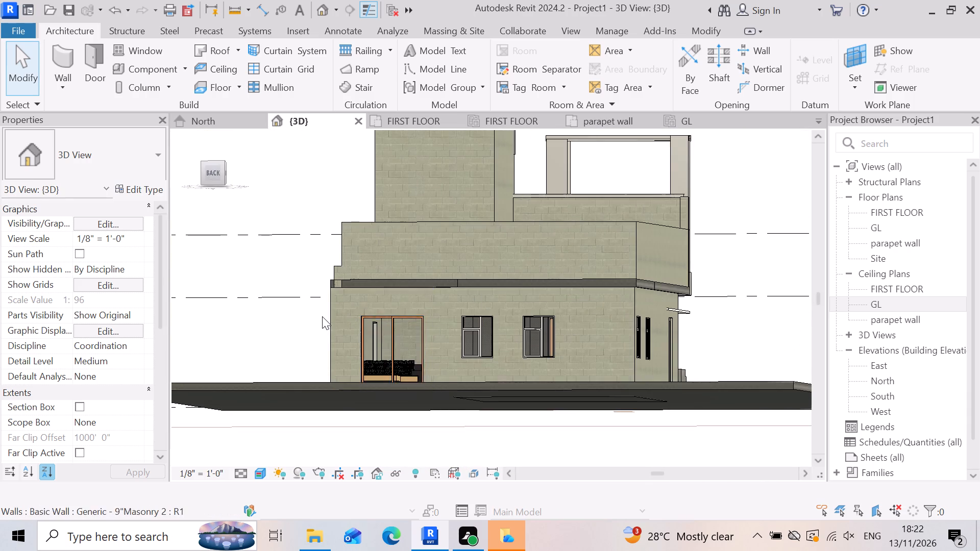
scroll(322, 316, "up", 3)
middle_click_drag(399, 277, 598, 340, "shift")
right_click_drag(463, 311, 598, 340, "shift")
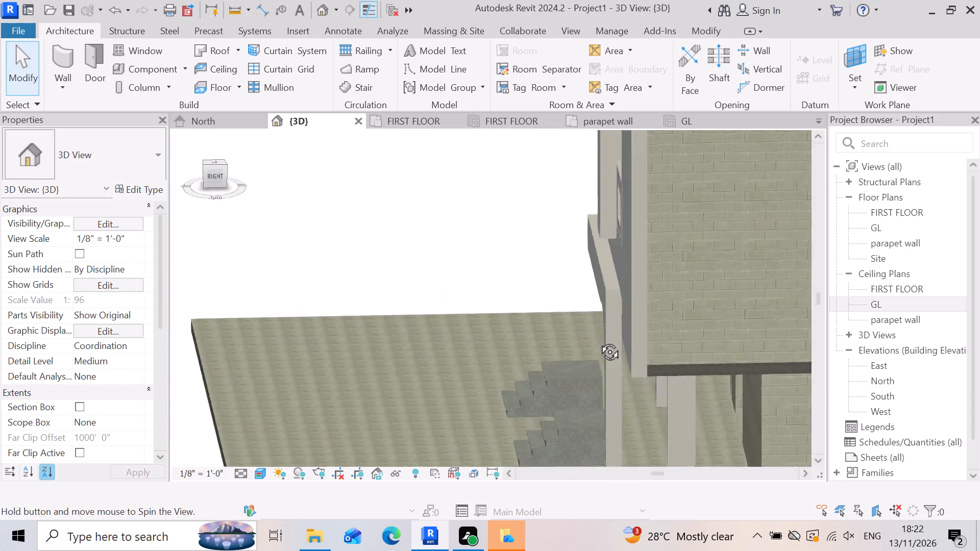
middle_click_drag(598, 340, 767, 354, "shift")
right_click_drag(598, 340, 768, 355, "shift")
scroll(501, 321, "down", 2)
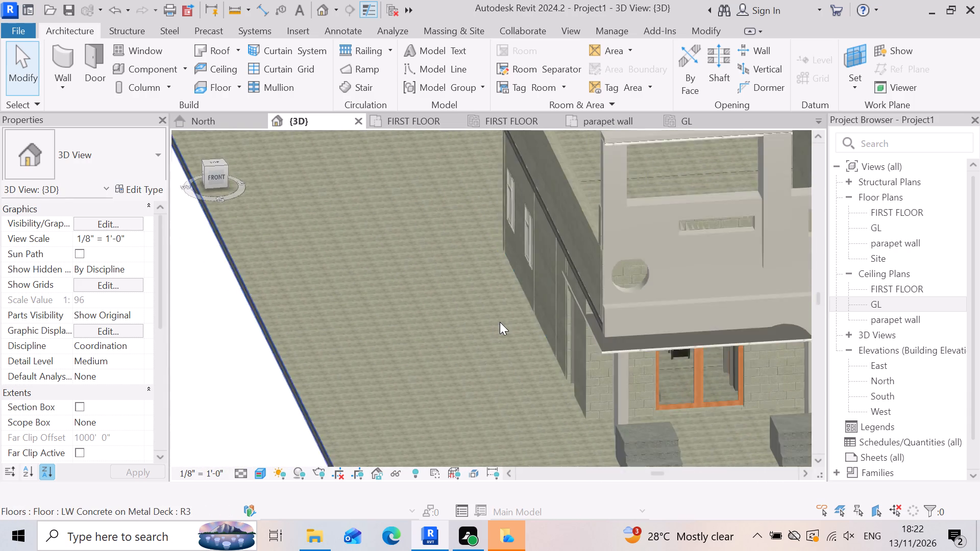
scroll(500, 322, "down", 3)
scroll(748, 307, "up", 3)
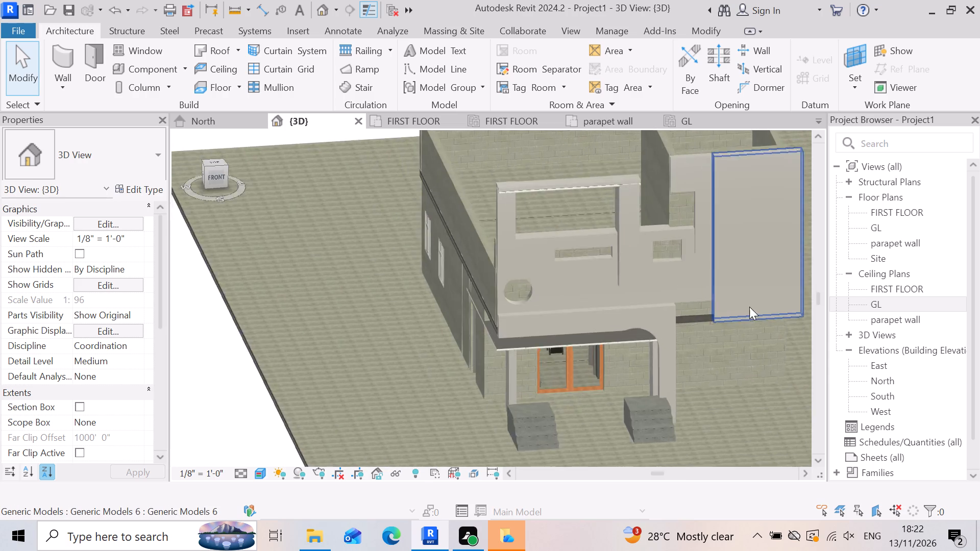
scroll(749, 307, "up", 9)
scroll(699, 370, "down", 8)
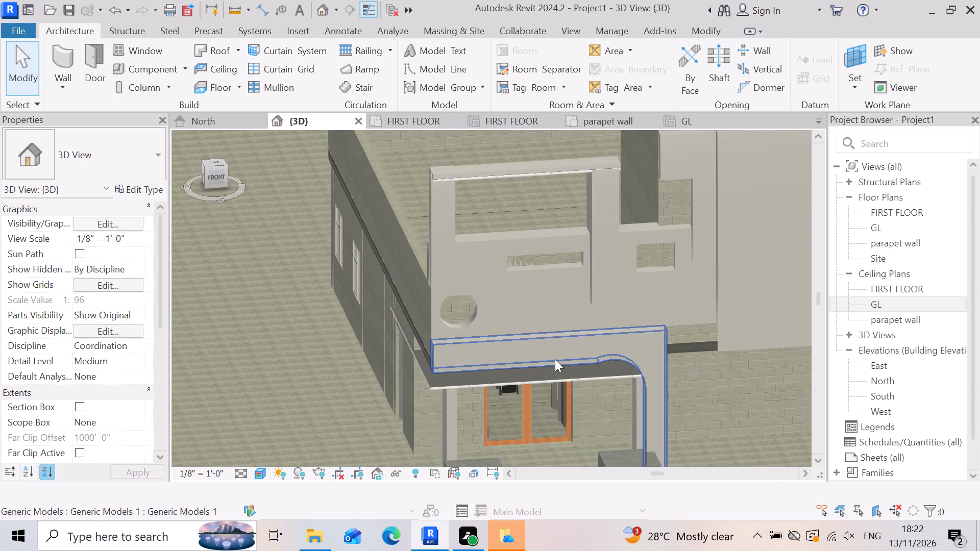
middle_click_drag(562, 317, 726, 368, "shift")
right_click_drag(565, 328, 726, 368, "shift")
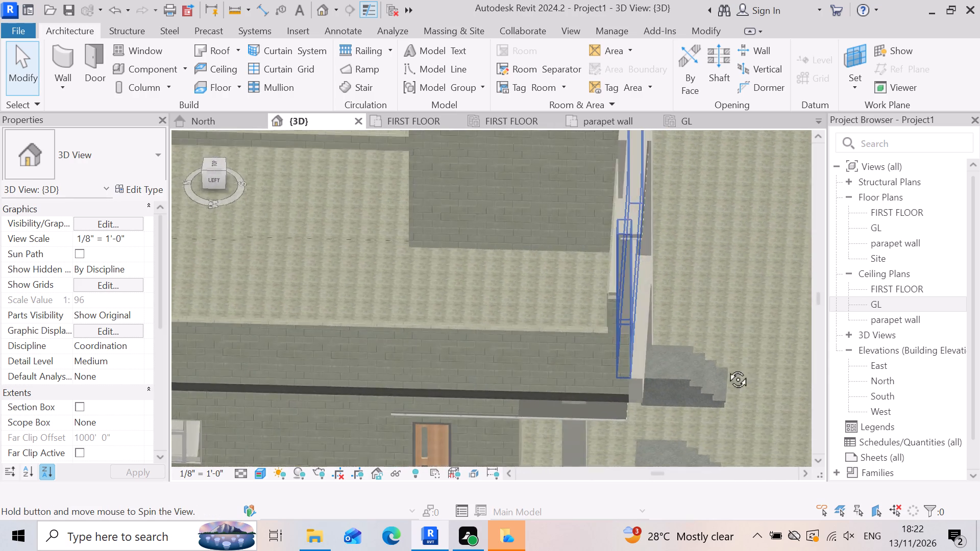
middle_click_drag(726, 368, 728, 367, "shift")
right_click_drag(726, 368, 730, 375, "shift")
scroll(439, 299, "down", 3)
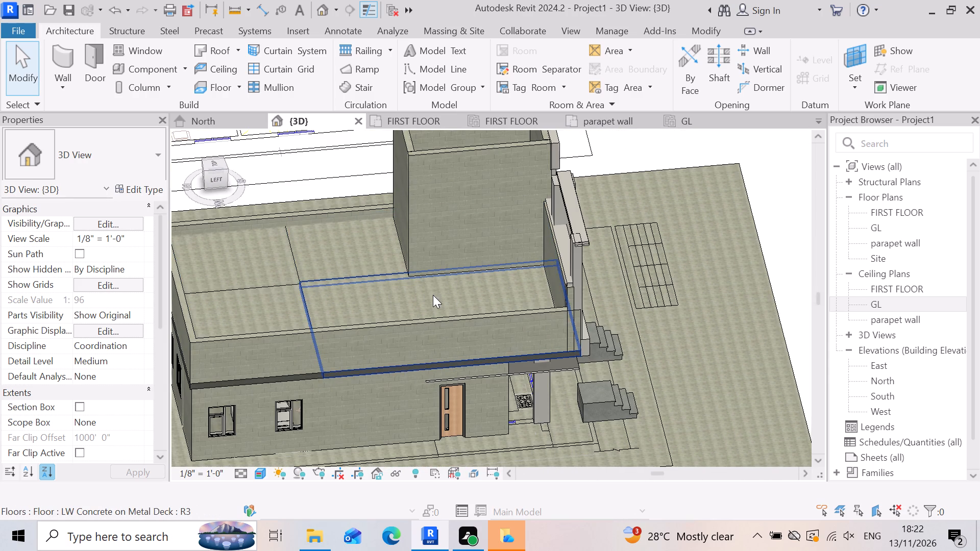
Inspect the properties of the four FIRST FLOOR slabs one by one, starting with the one above the front room.
left_click(410, 304)
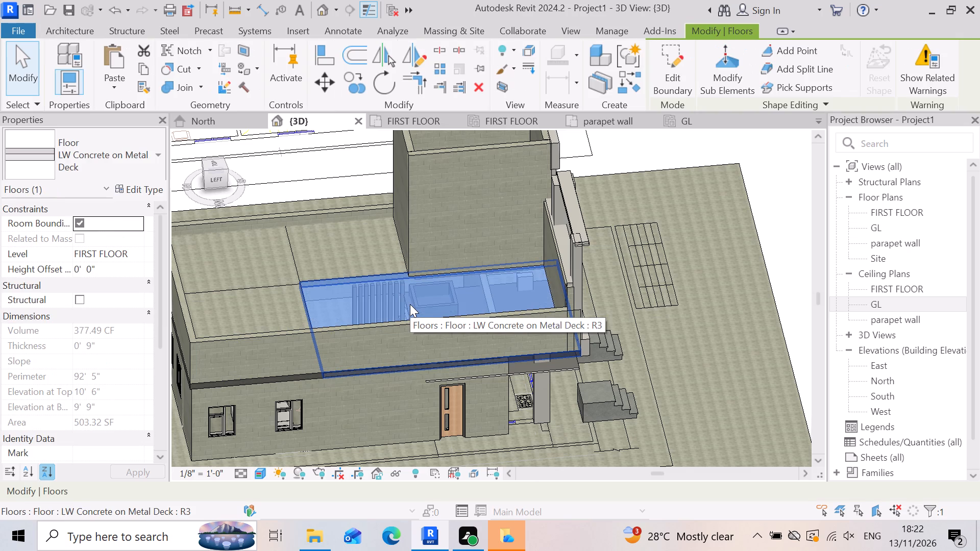
key("Escape")
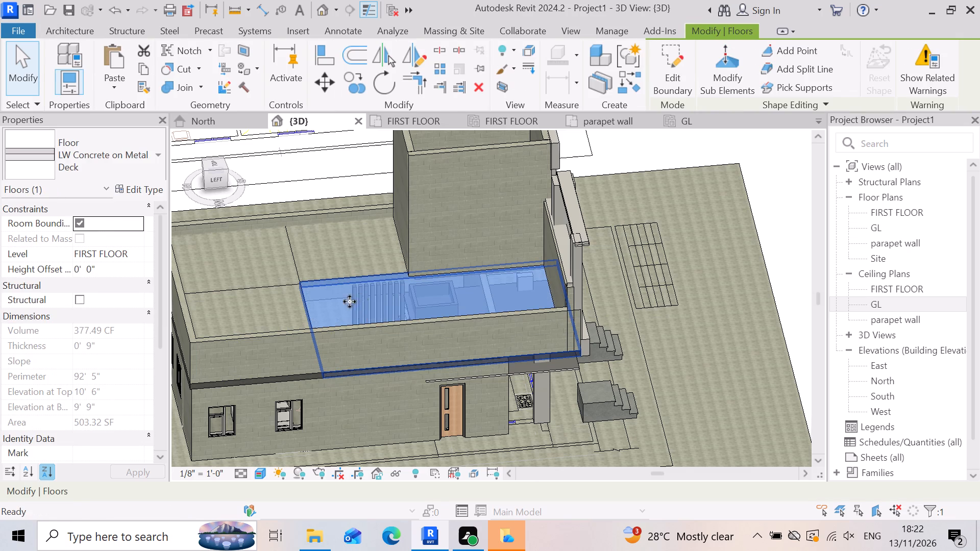
left_click(237, 315)
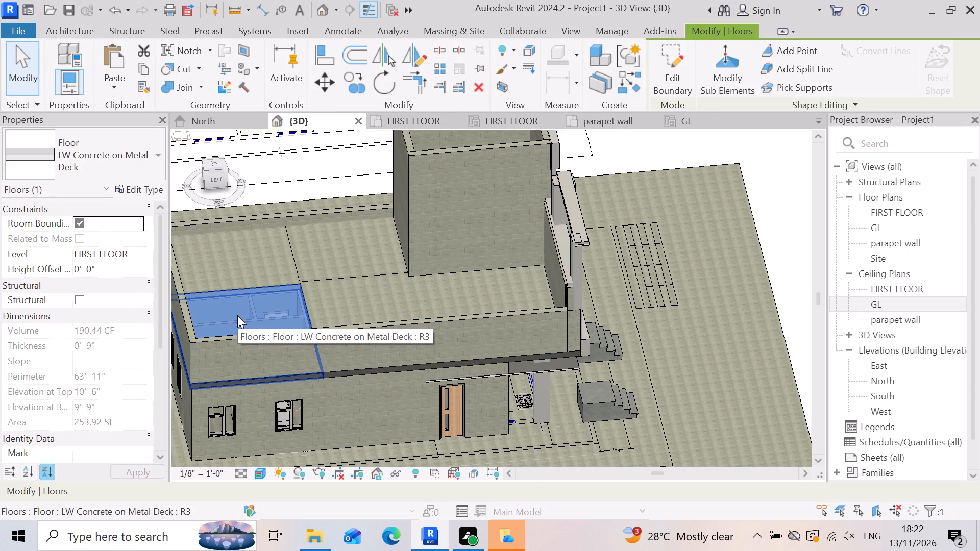
key("Escape")
left_click(215, 242)
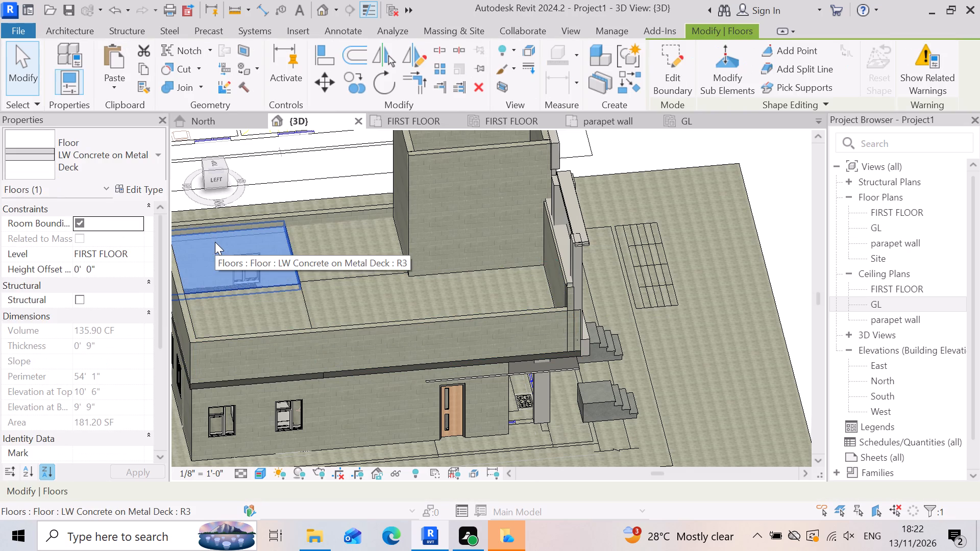
key("Escape")
left_click(367, 250)
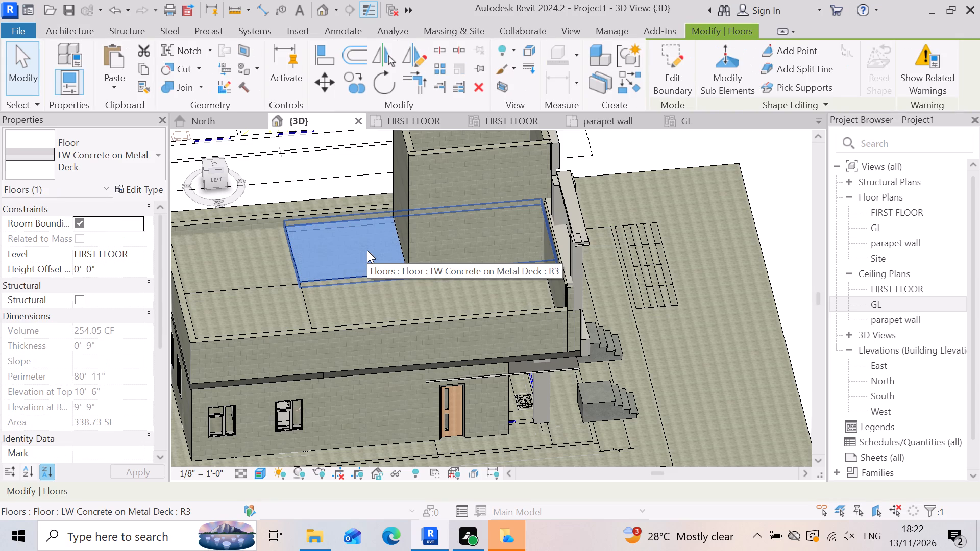
In 3D, recheck the properties of the middle FIRST FLOOR slab beside the tower and the front slab above the porch.
key("Escape")
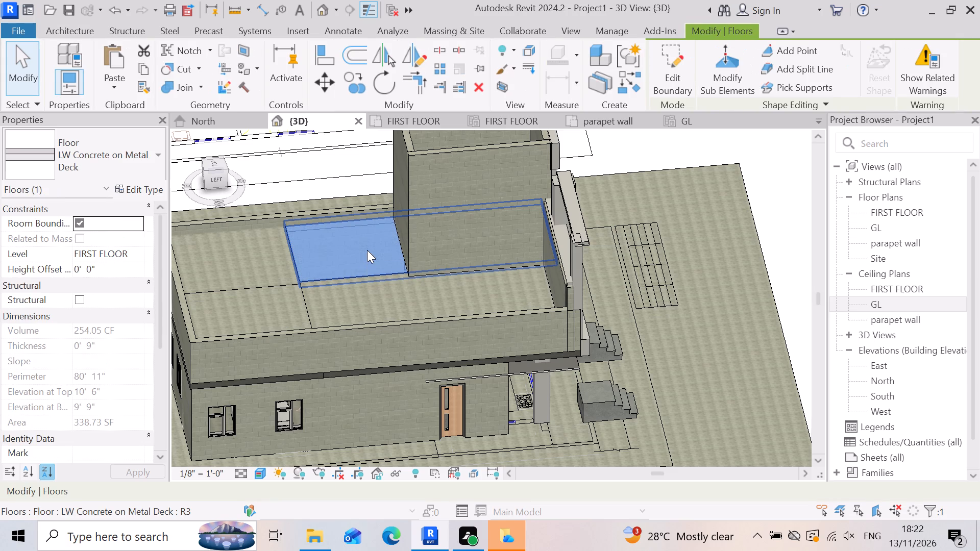
left_click(362, 260)
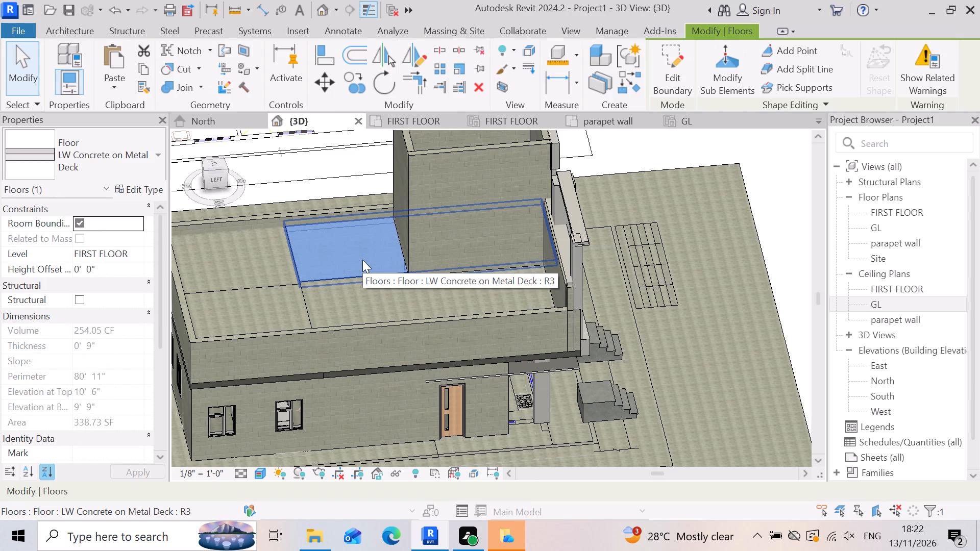
key("Escape")
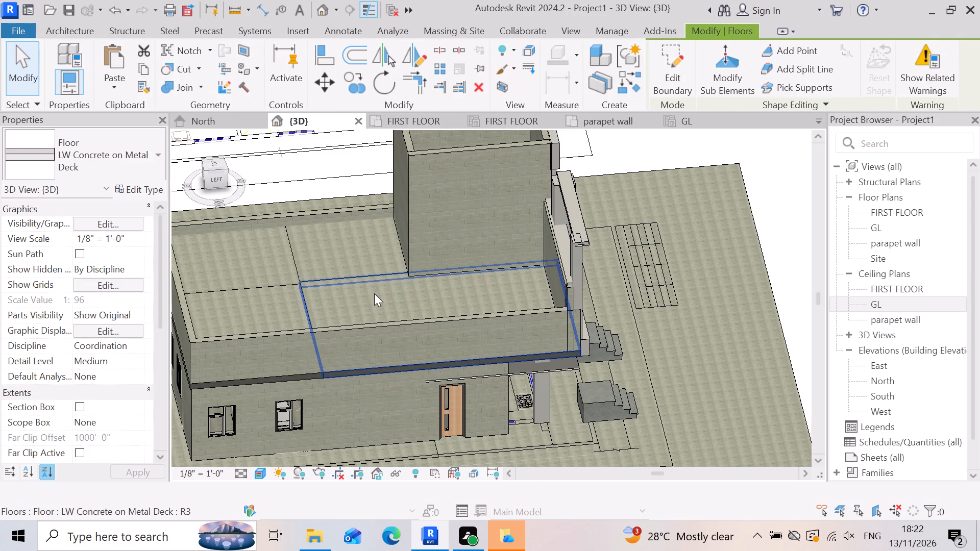
left_click(374, 293)
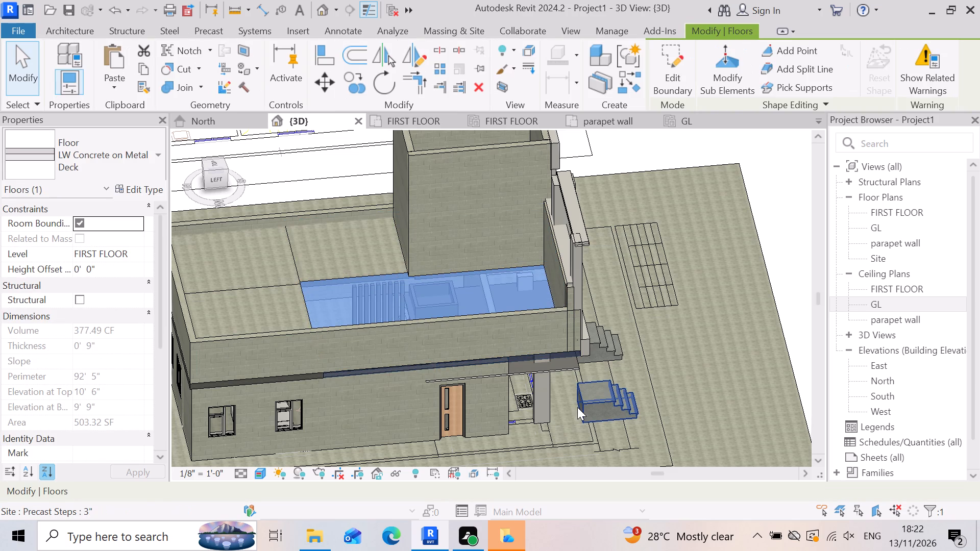
key("Escape")
In 3D, inspect the 2' x 4' ACT System porch ceiling's properties and its position below the slab from the house's front corner.
scroll(558, 385, "up", 2)
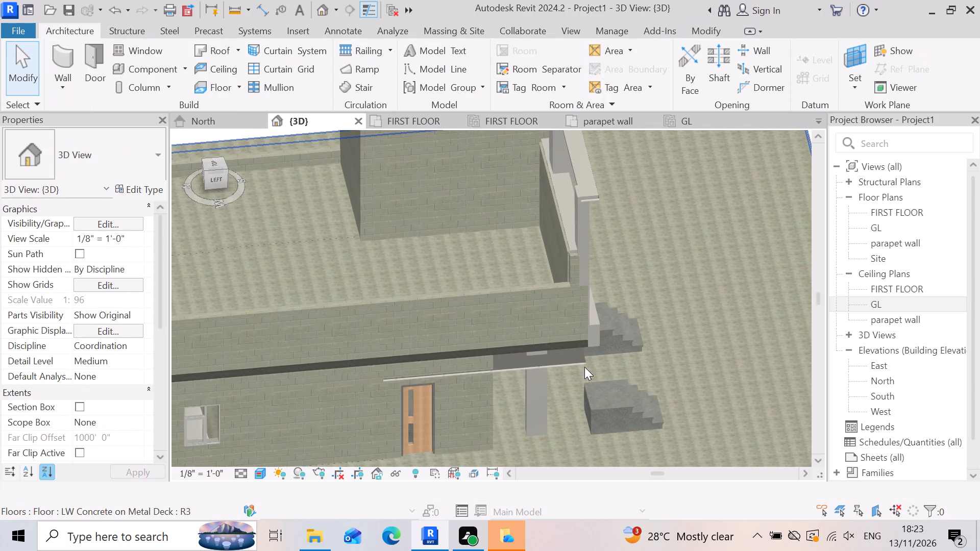
left_click(584, 362)
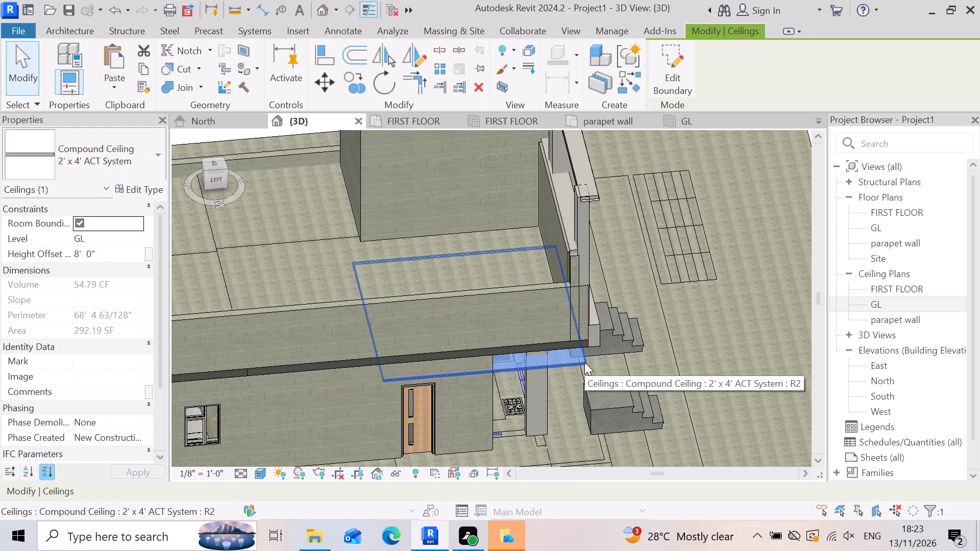
scroll(567, 388, "down", 2)
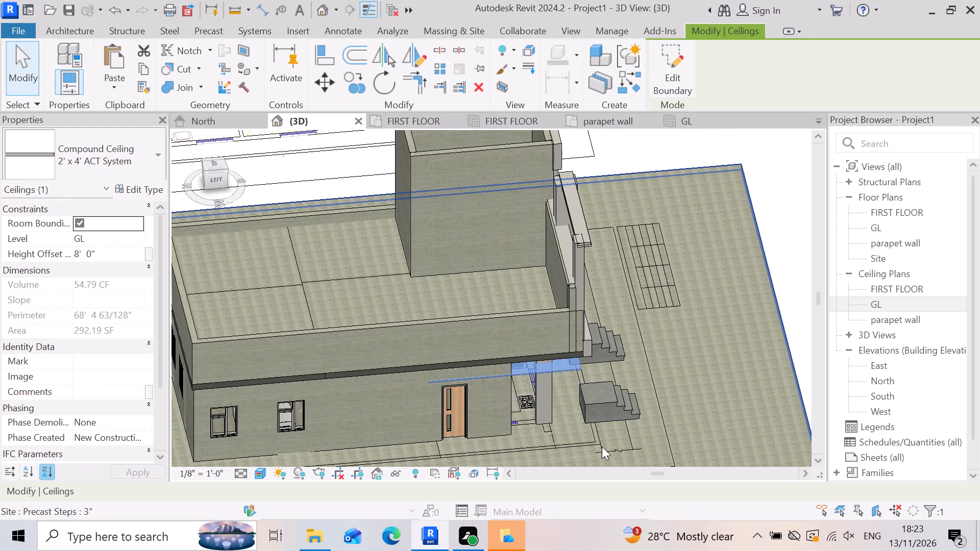
right_click_drag(594, 434, 530, 378)
middle_click_drag(589, 421, 530, 378, "shift")
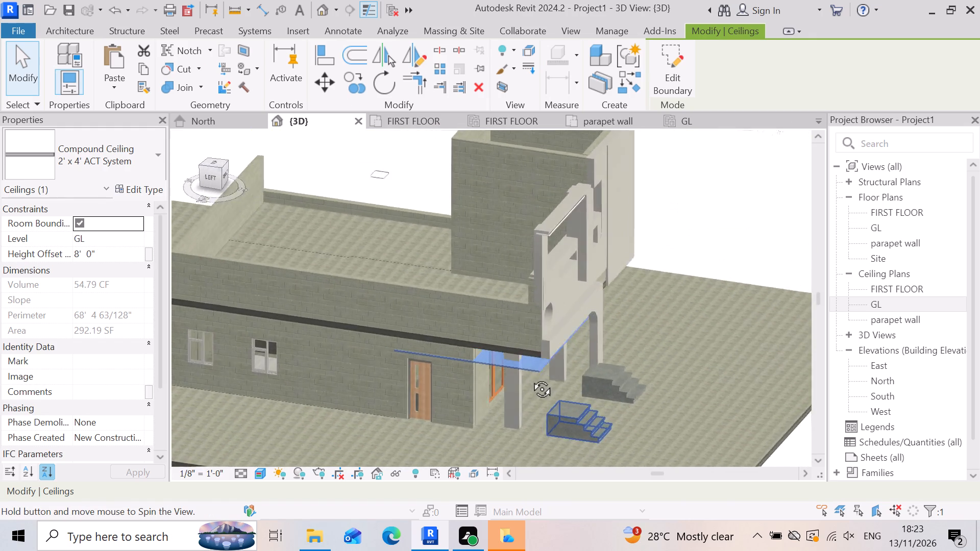
right_click_drag(530, 378, 509, 316)
middle_click_drag(530, 378, 509, 316, "shift")
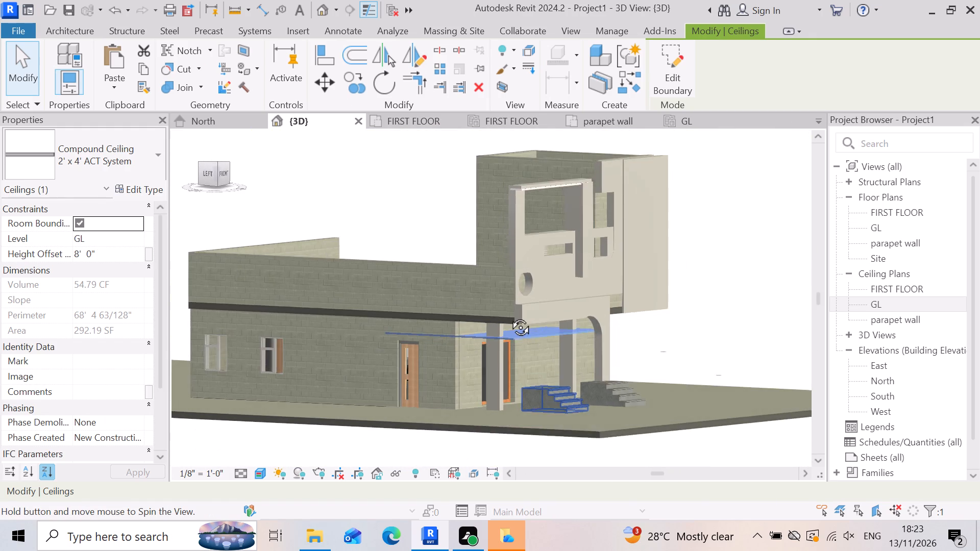
middle_click_drag(509, 316, 509, 316, "shift")
right_click_drag(509, 316, 514, 320)
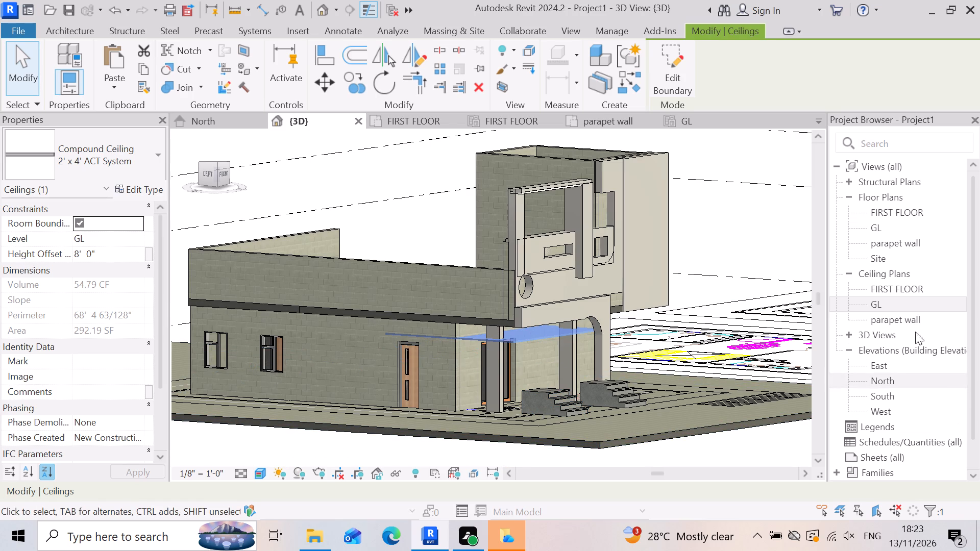
On the GL ceiling plan, delete the FIRST FLOOR LW Concrete on Metal Deck slab covering the baluster-side room and the porch.
double_click(887, 303)
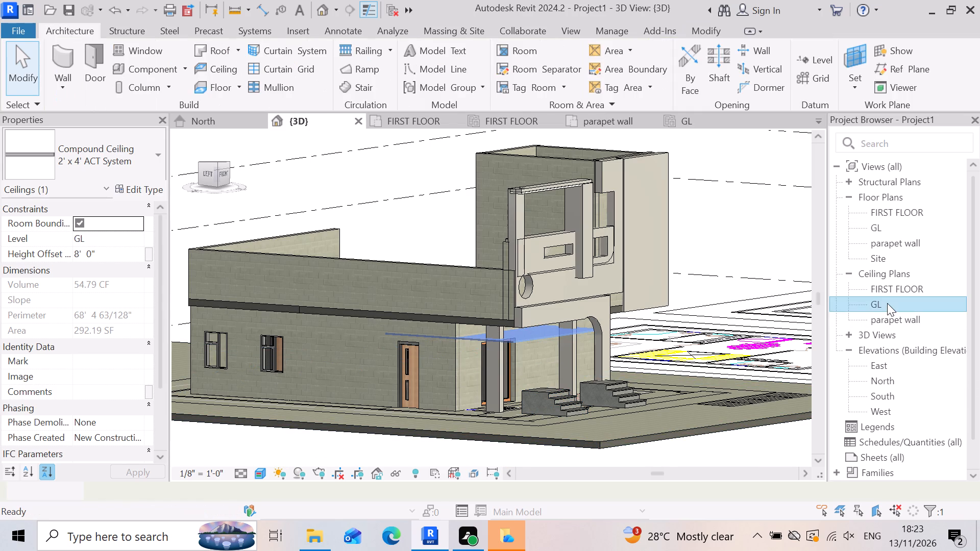
scroll(683, 329, "down", 9)
scroll(505, 341, "down", 4)
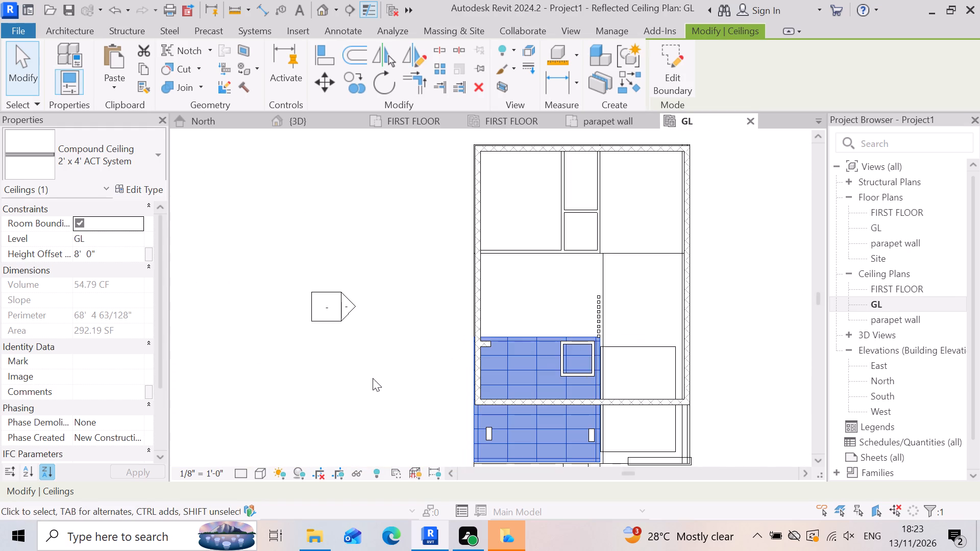
key("Escape")
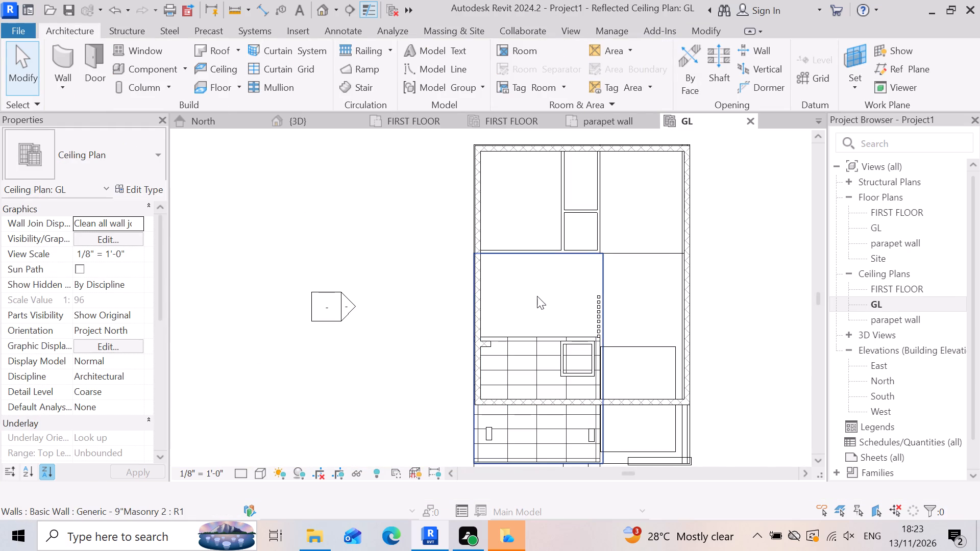
left_click(537, 296)
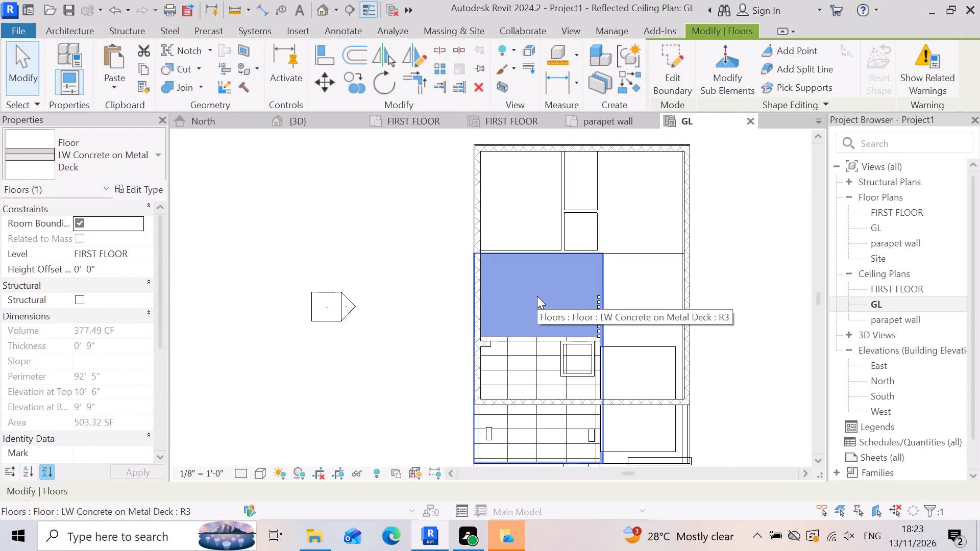
key("Delete")
key("Escape")
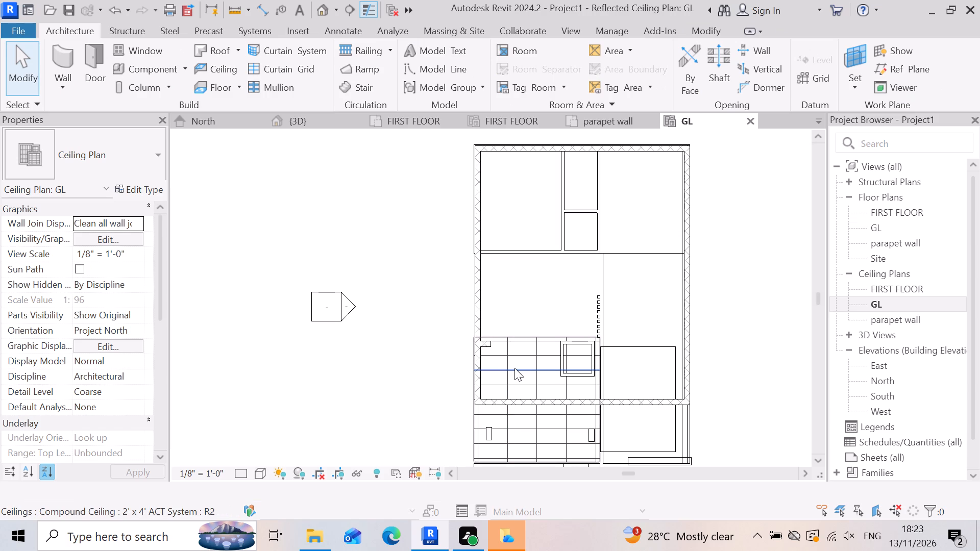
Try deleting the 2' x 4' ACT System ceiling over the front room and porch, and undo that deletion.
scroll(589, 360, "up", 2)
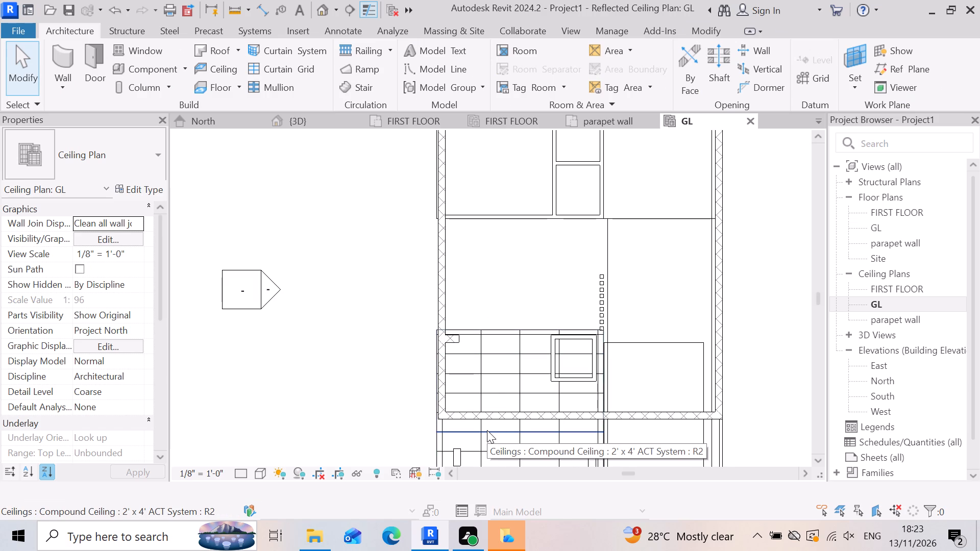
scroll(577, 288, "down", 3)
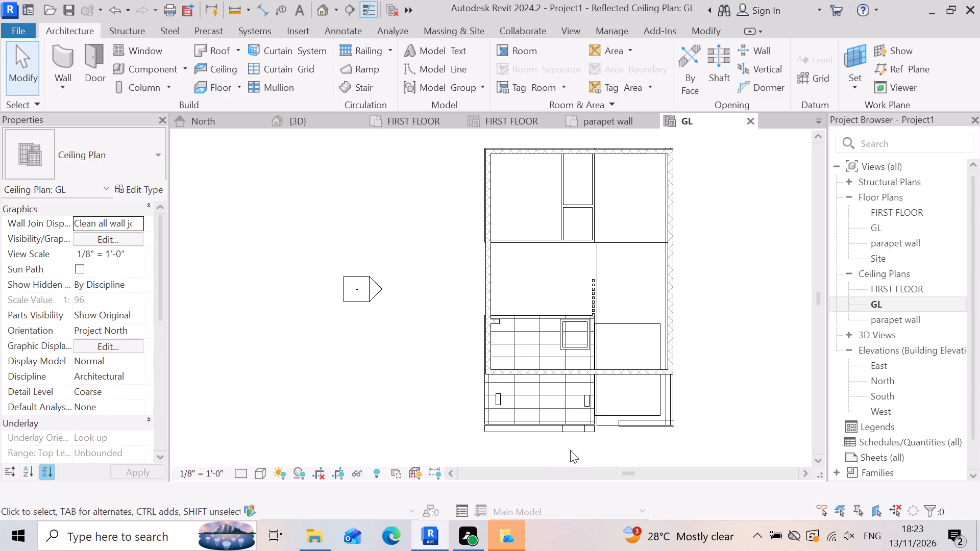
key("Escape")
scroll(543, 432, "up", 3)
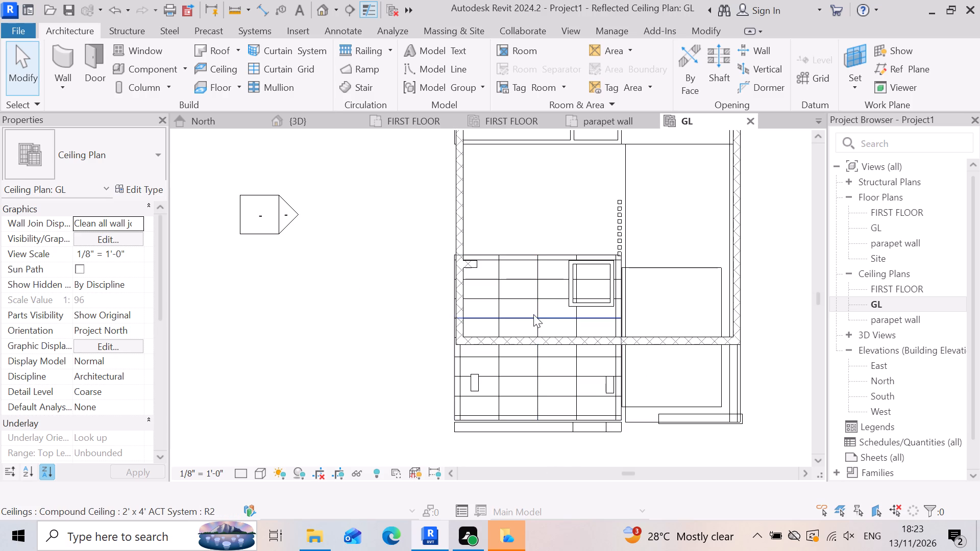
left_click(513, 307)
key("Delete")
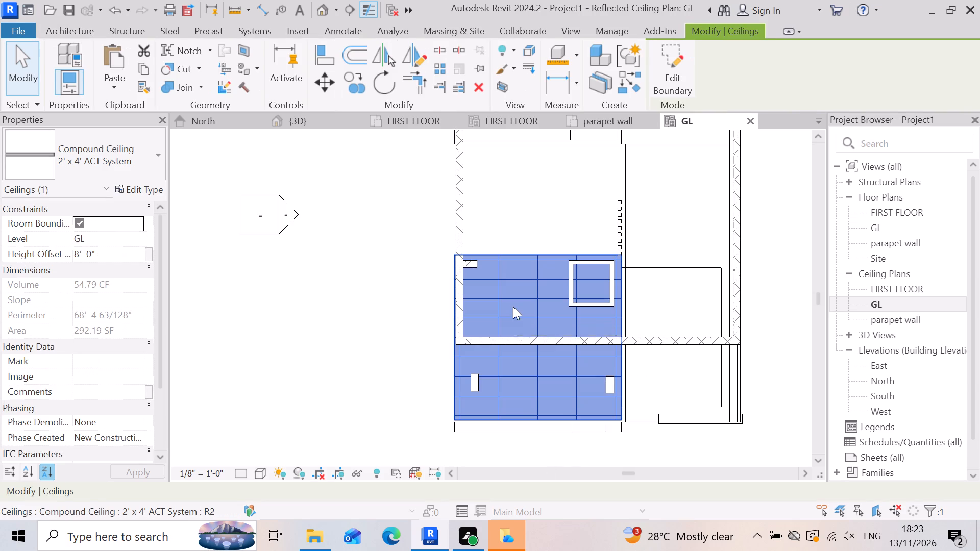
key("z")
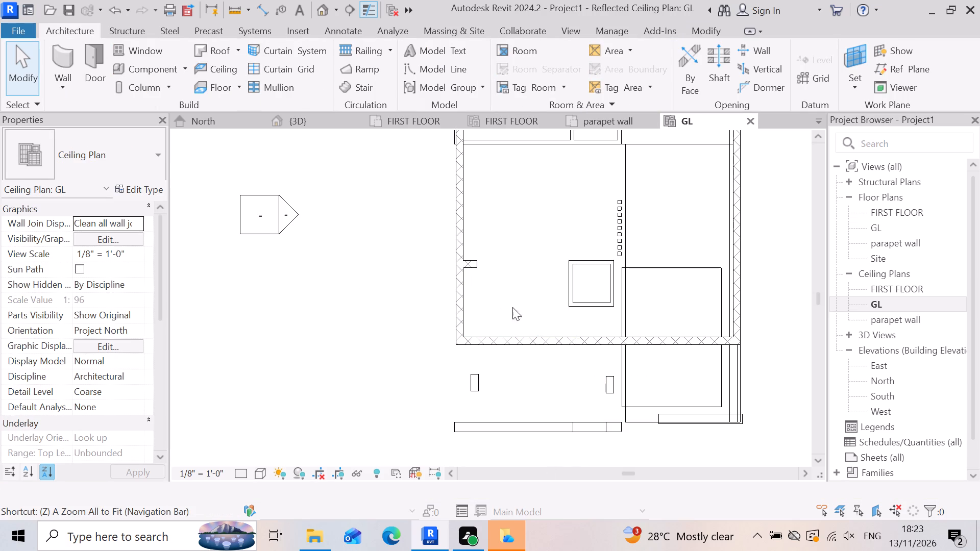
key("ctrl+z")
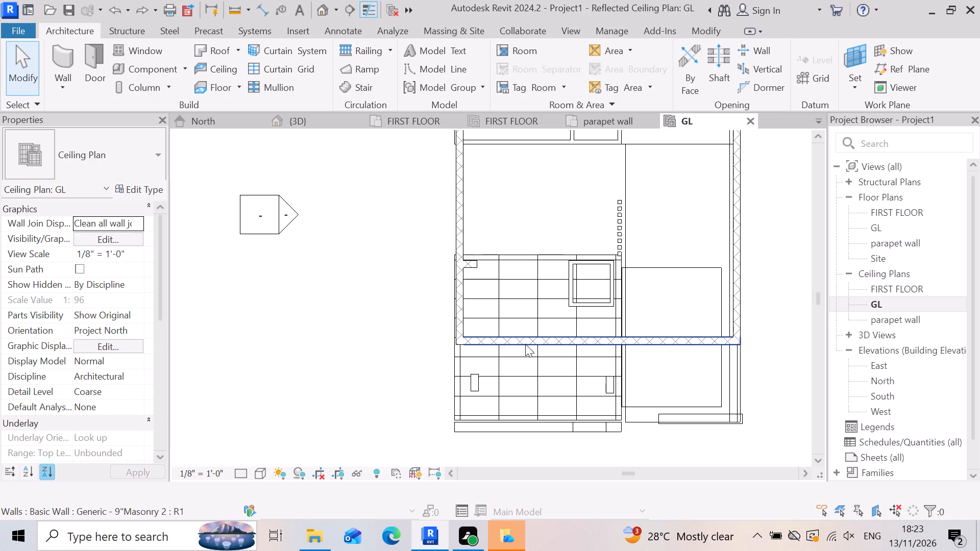
Select the 2' x 4' ACT System ceiling over the front room and porch on the GL ceiling plan.
scroll(533, 266, "up", 5)
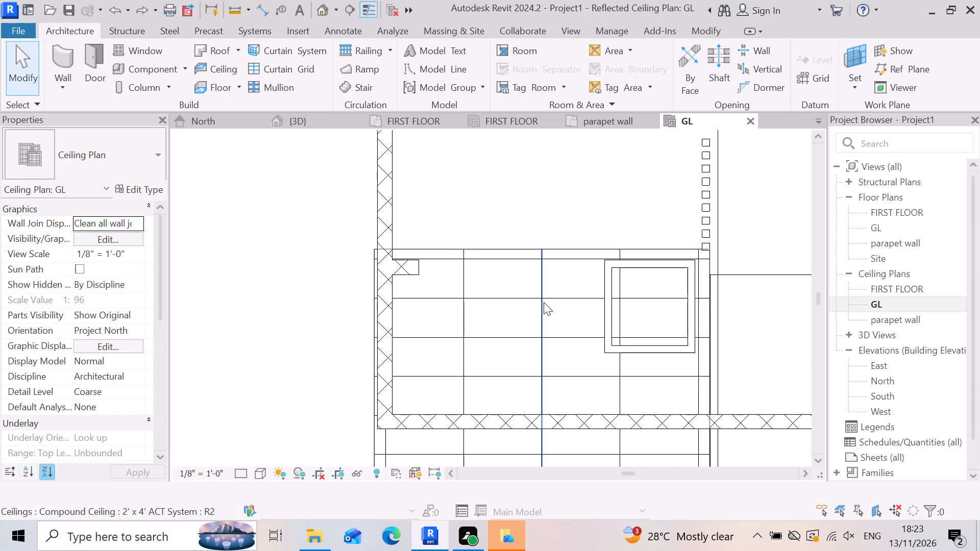
left_click(543, 302)
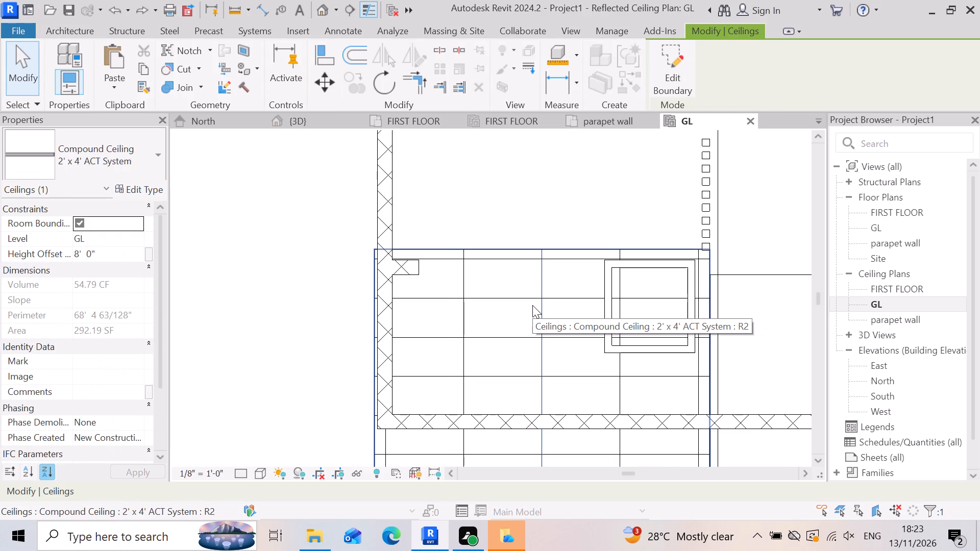
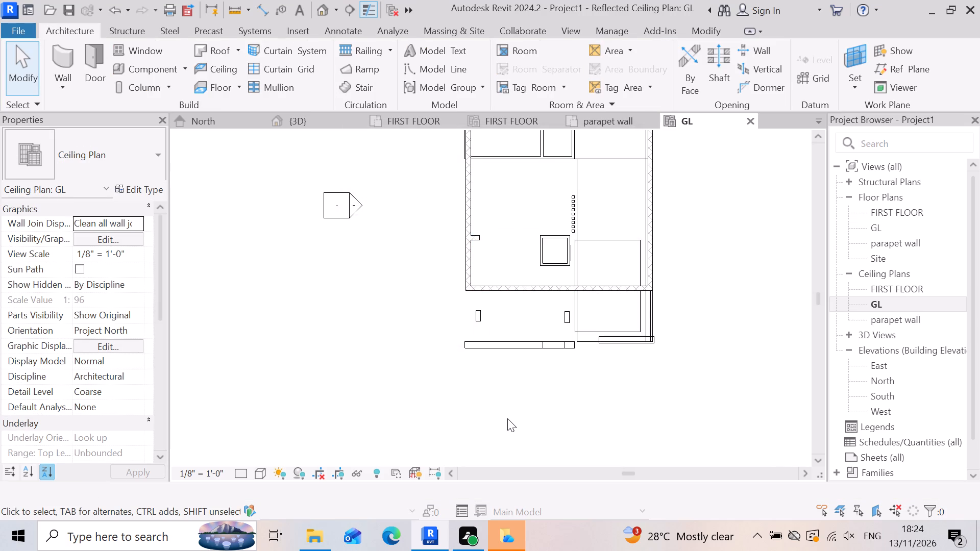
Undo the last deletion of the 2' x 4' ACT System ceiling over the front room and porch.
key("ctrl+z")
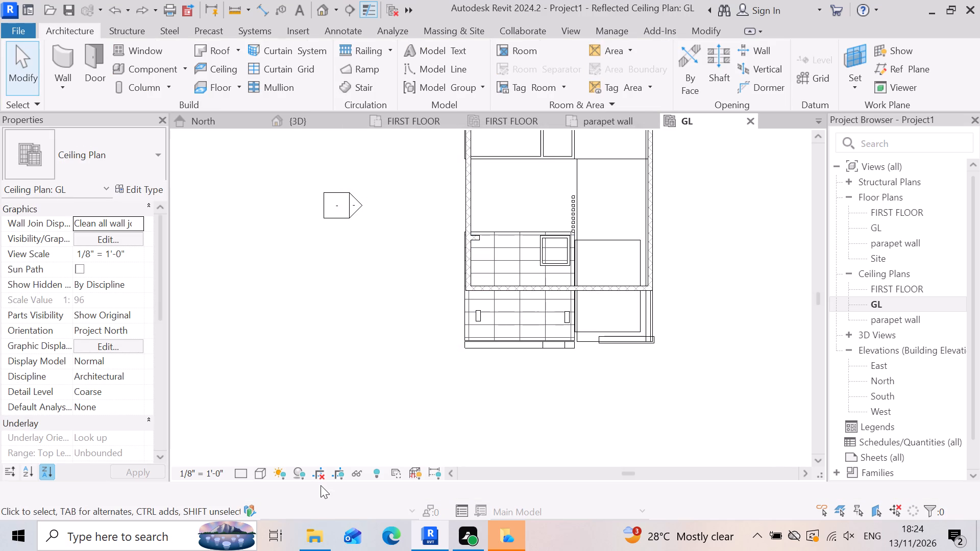
Delete the 2' x 4' ACT System ceiling over the front room and porch on the GL ceiling plan.
key("Escape")
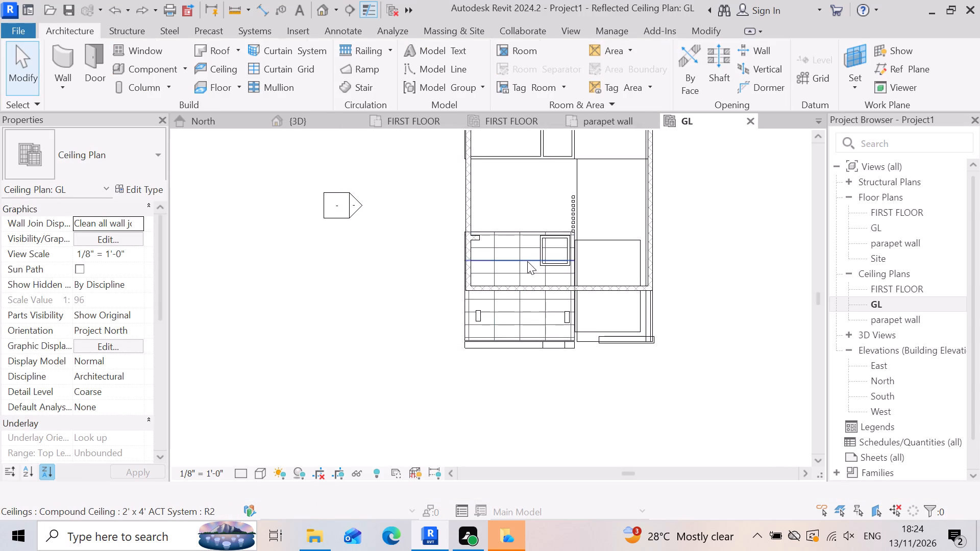
scroll(542, 244, "up", 6)
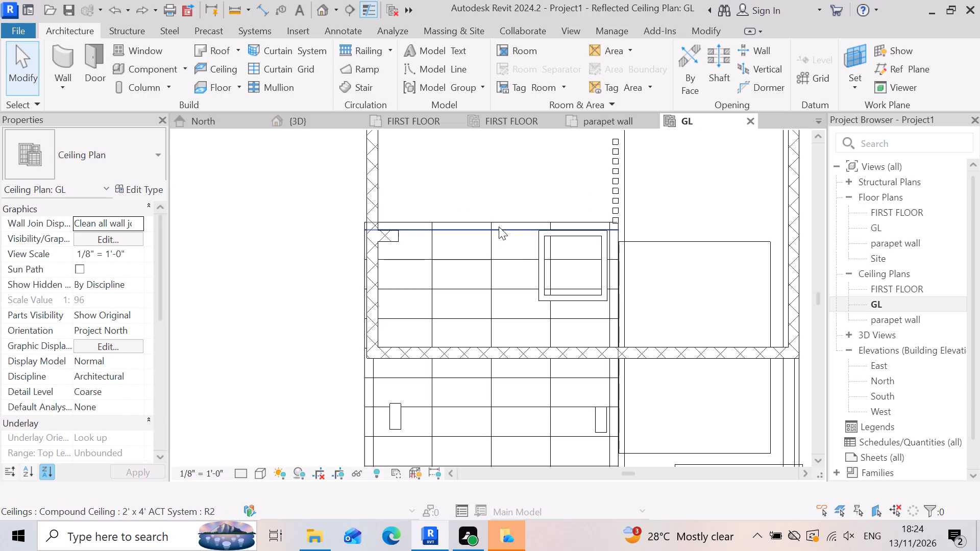
left_click(499, 227)
scroll(499, 227, "up", 5)
left_click(528, 213)
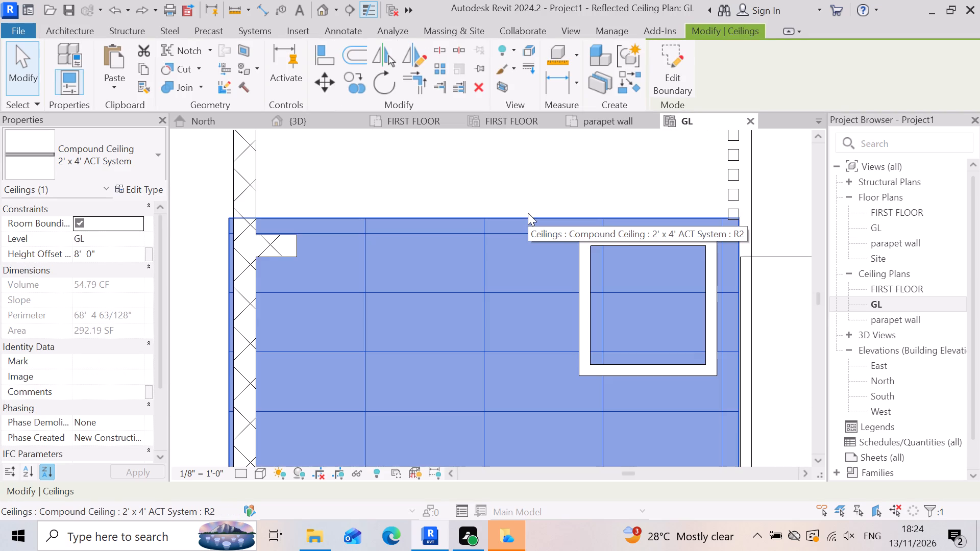
key("Delete")
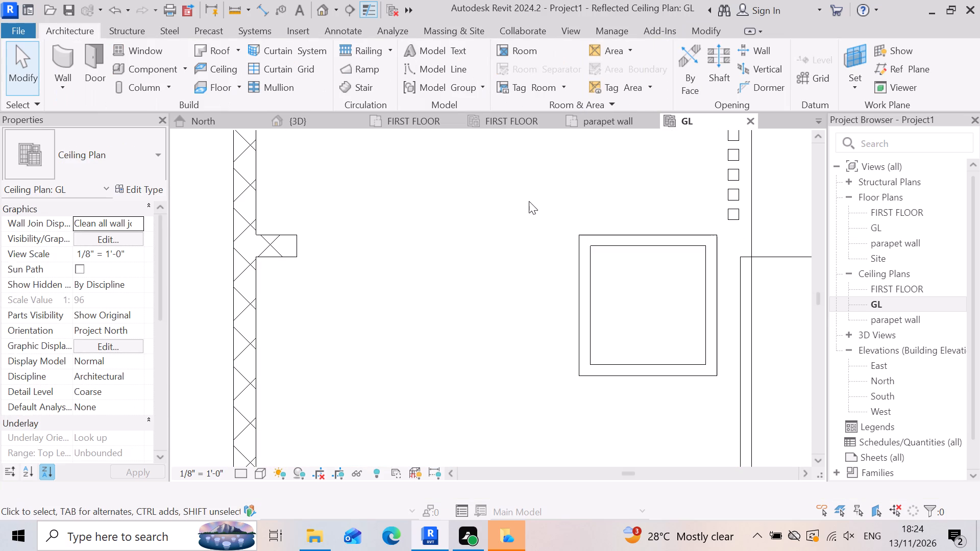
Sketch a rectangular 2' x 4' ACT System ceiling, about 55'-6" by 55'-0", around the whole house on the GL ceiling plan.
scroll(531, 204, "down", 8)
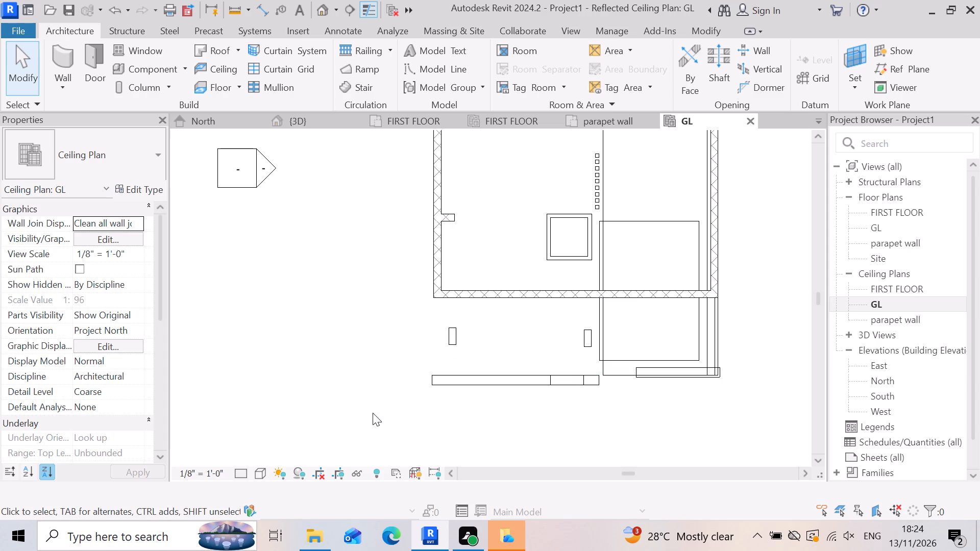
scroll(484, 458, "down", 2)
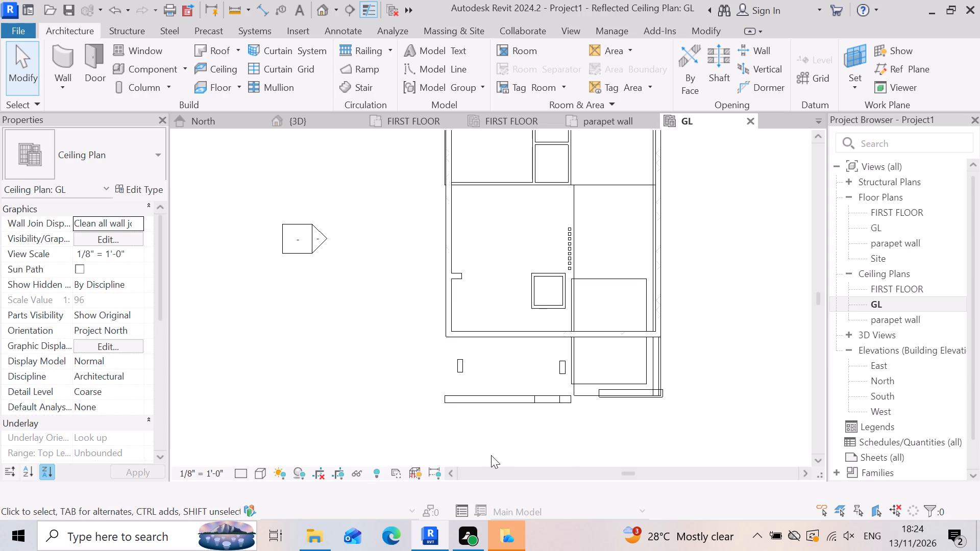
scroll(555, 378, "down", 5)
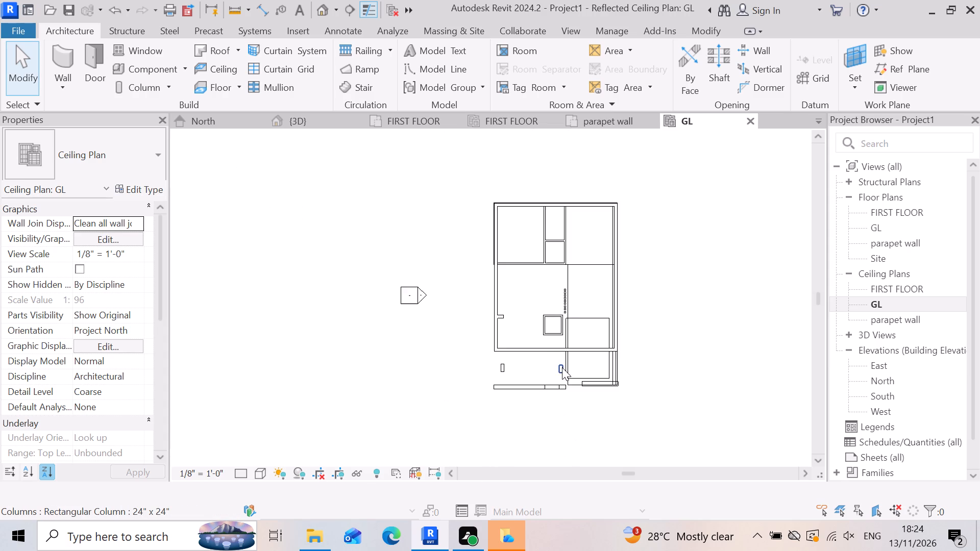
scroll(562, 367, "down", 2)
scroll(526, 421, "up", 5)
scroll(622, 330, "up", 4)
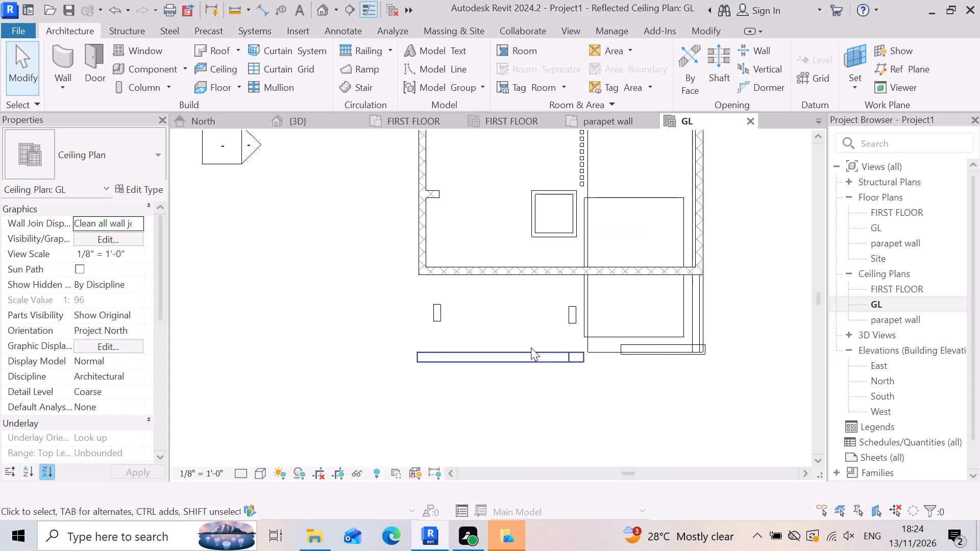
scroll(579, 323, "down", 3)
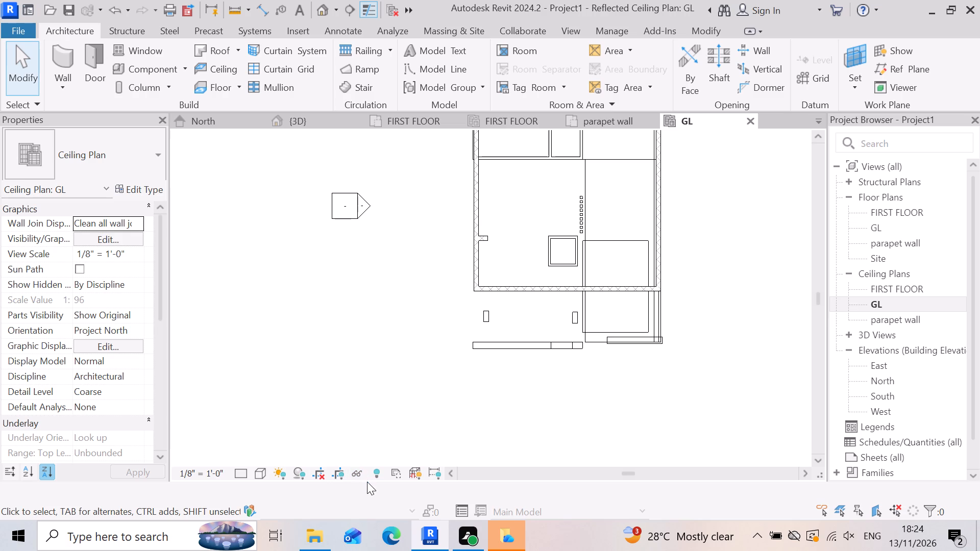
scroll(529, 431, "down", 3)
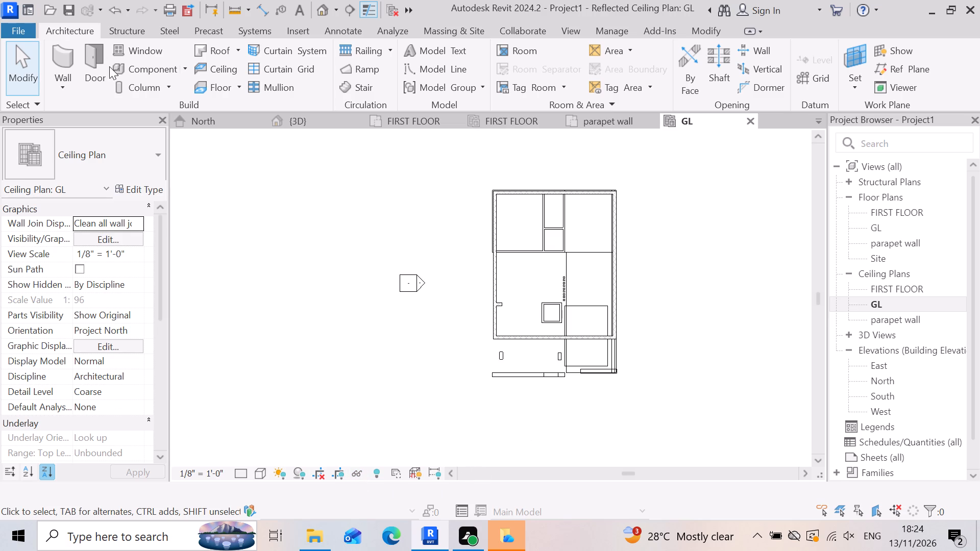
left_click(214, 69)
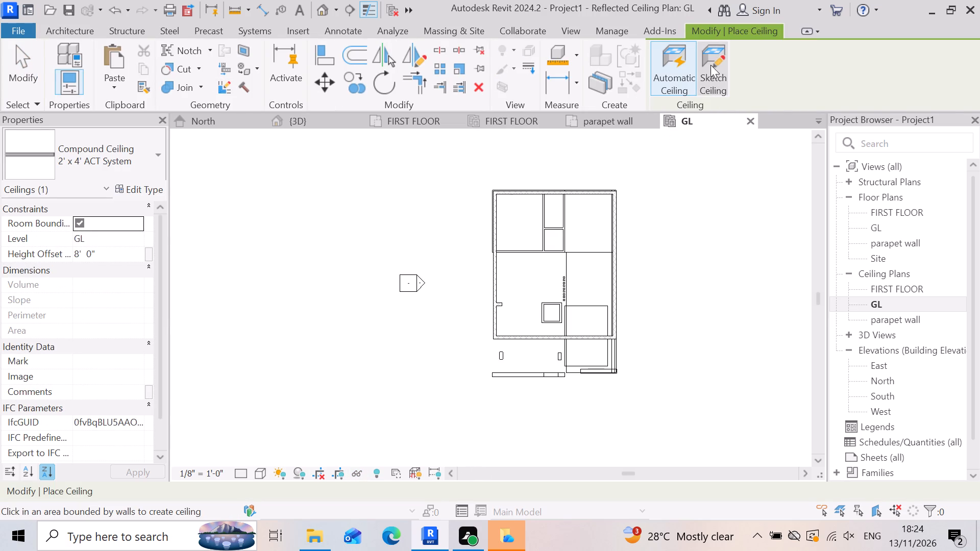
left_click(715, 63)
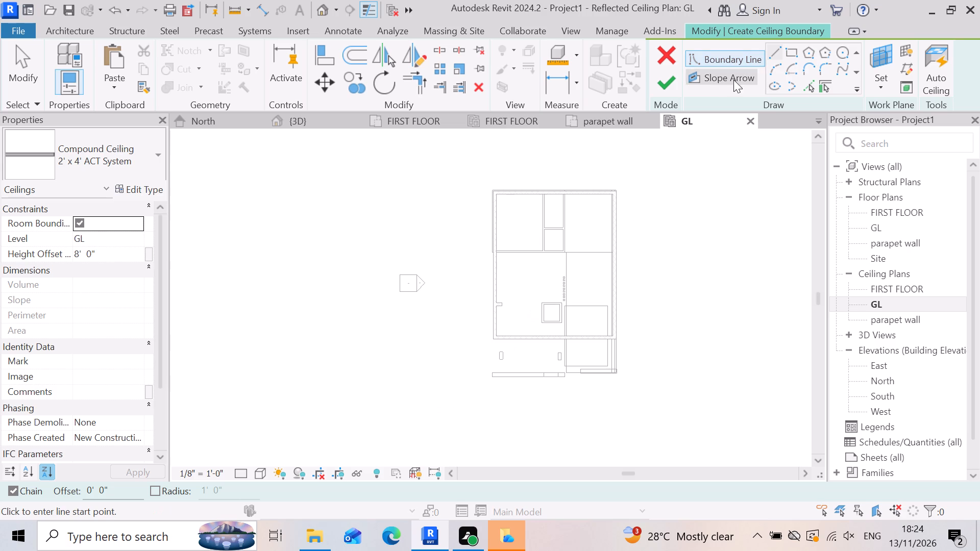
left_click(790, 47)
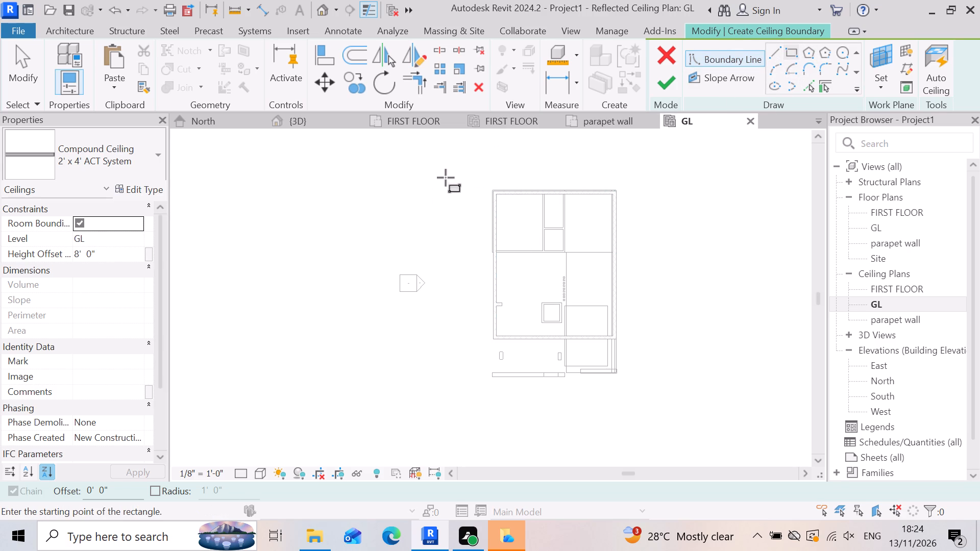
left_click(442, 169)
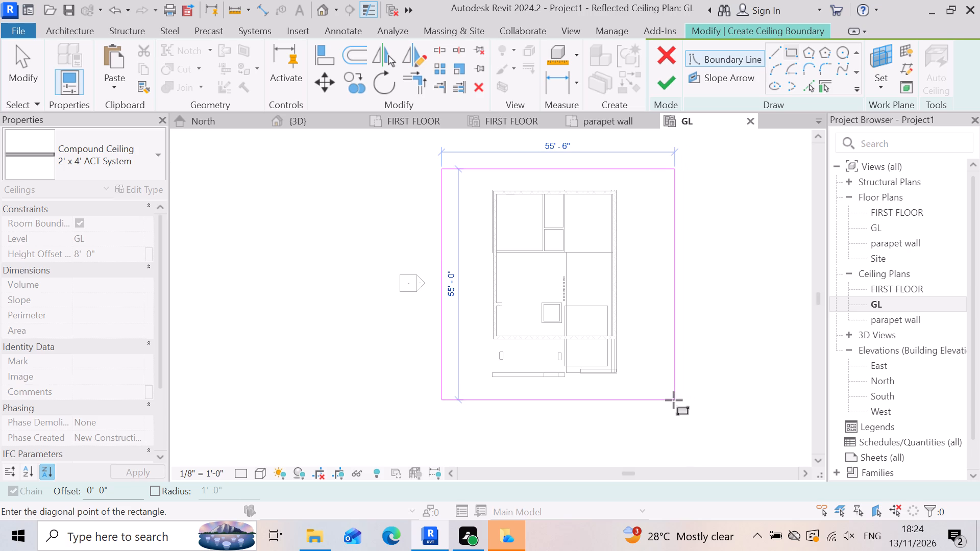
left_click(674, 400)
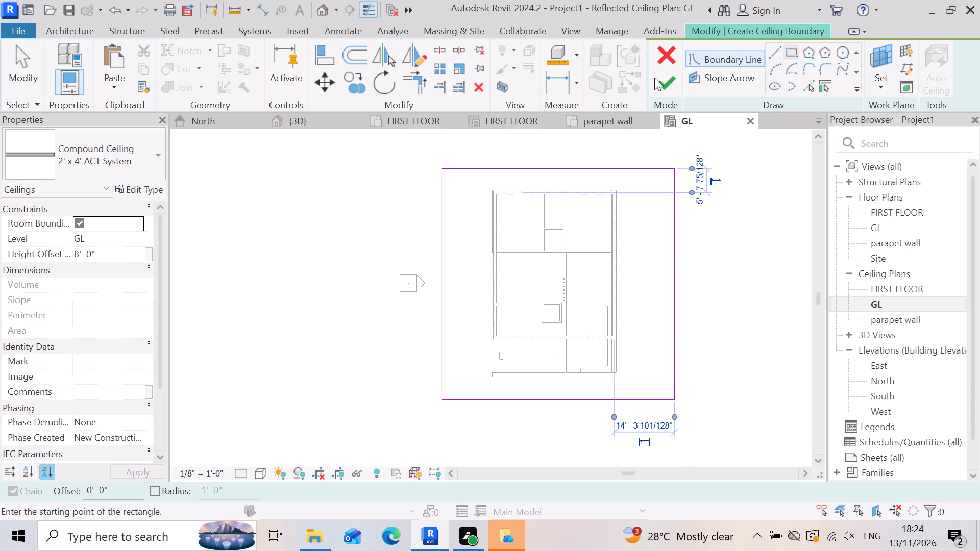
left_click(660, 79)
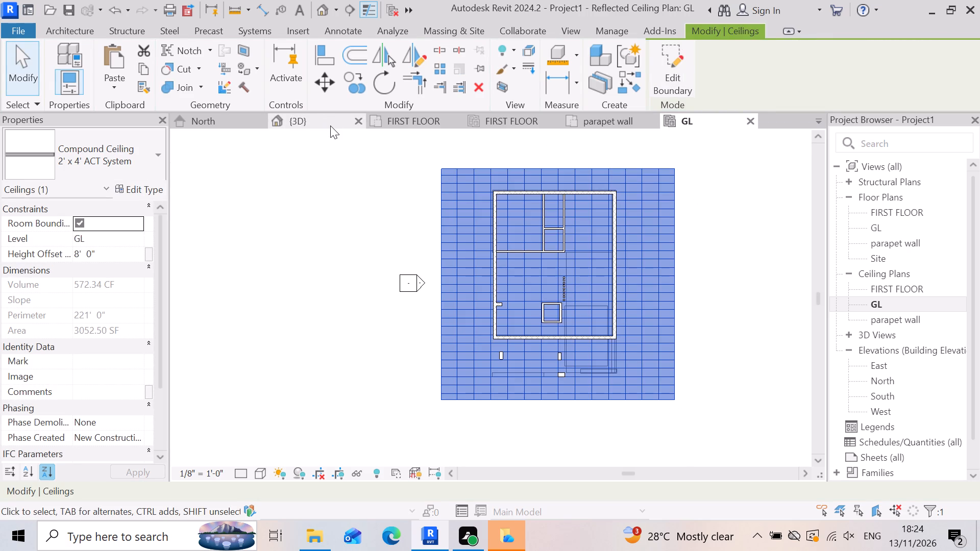
Inspect in 3D how the new GL ceiling sits against the walls, columns and porch.
left_click(327, 117)
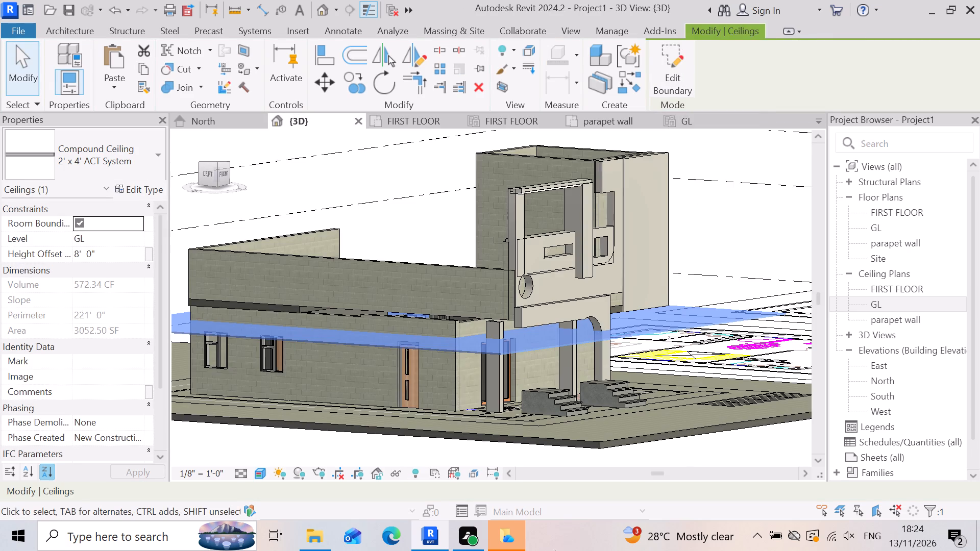
key("Escape")
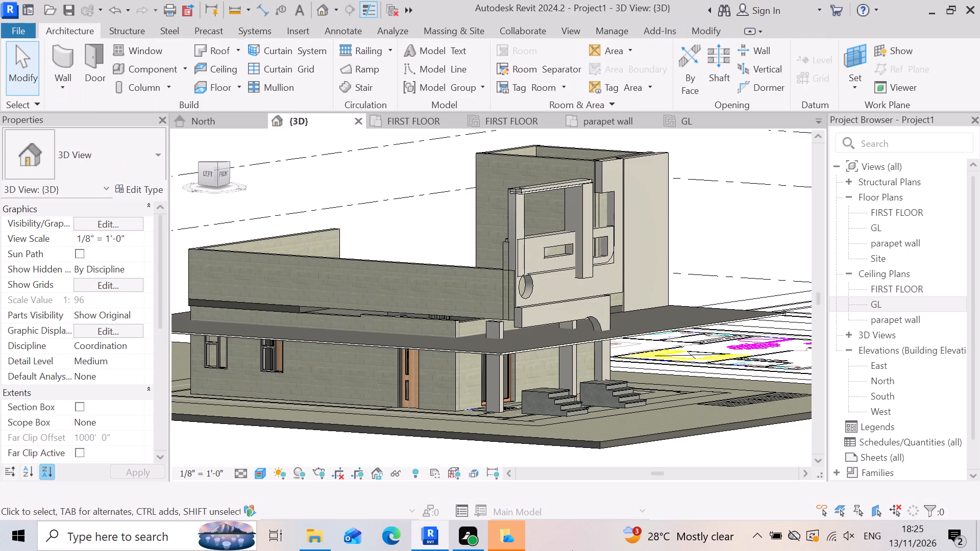
scroll(662, 449, "up", 3)
scroll(677, 228, "up", 2)
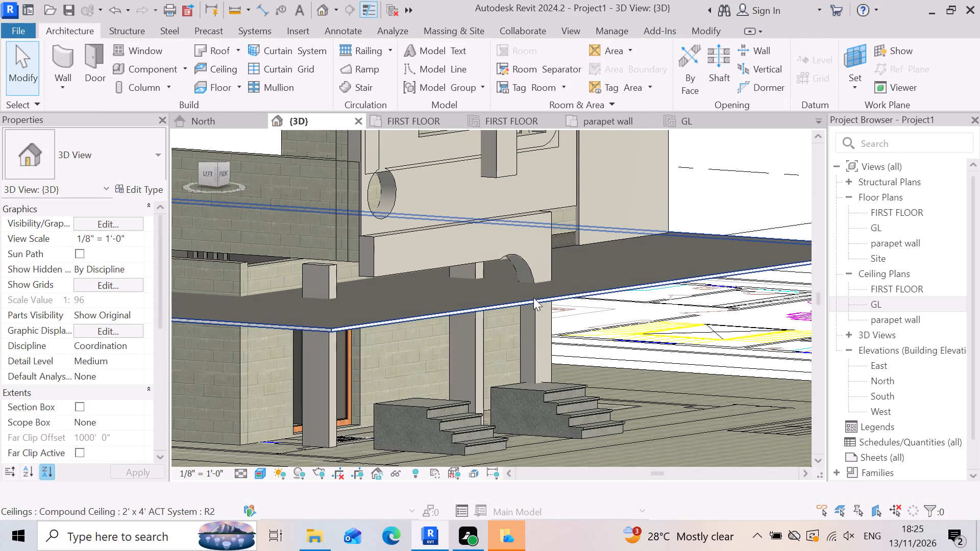
scroll(500, 295, "up", 1)
scroll(540, 292, "down", 4)
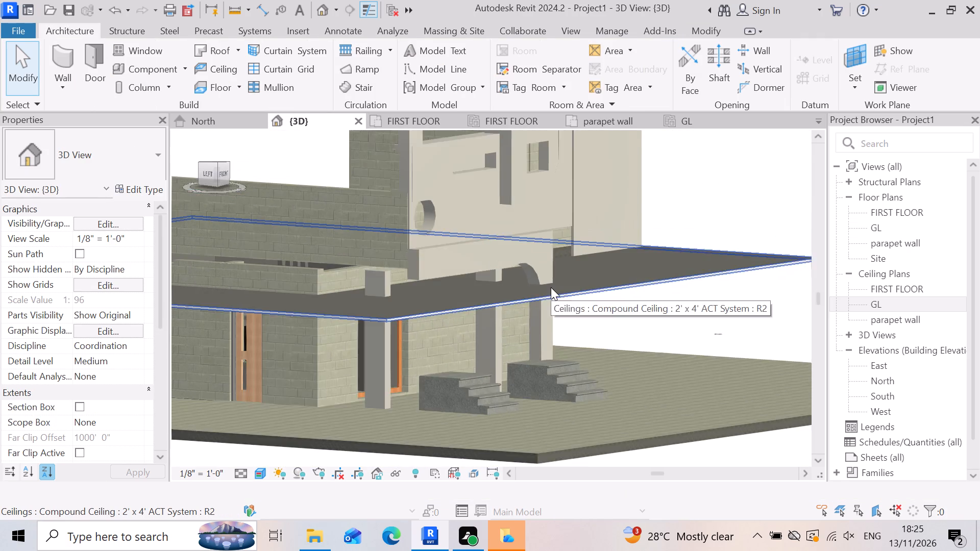
scroll(551, 287, "down", 5)
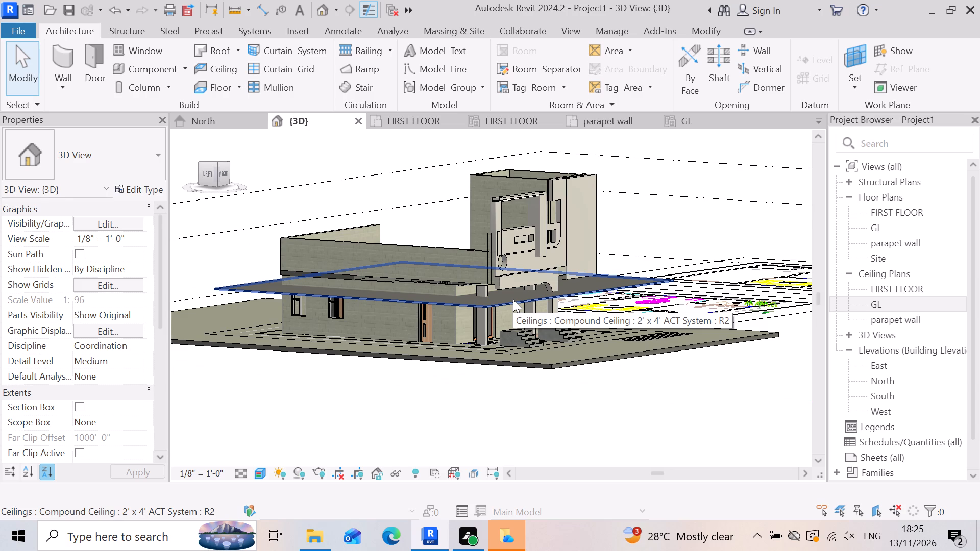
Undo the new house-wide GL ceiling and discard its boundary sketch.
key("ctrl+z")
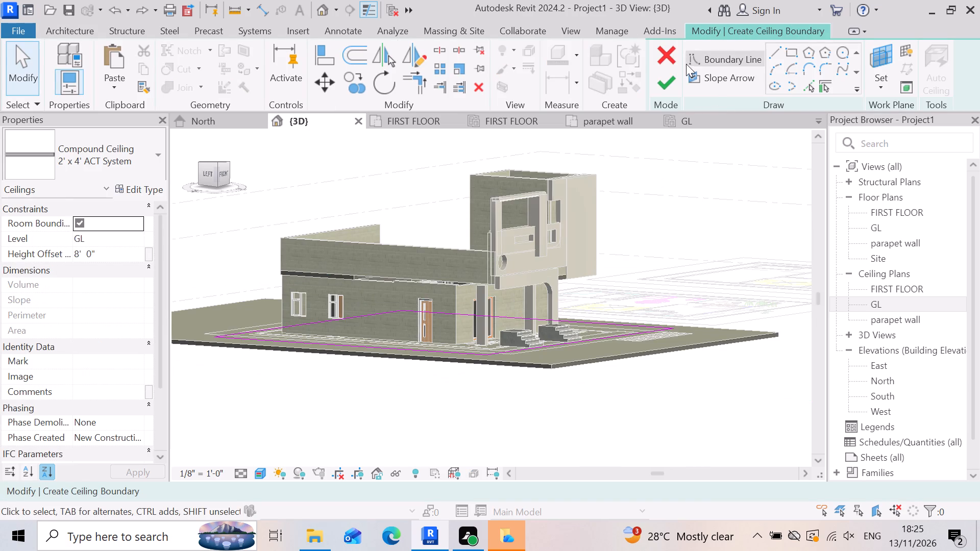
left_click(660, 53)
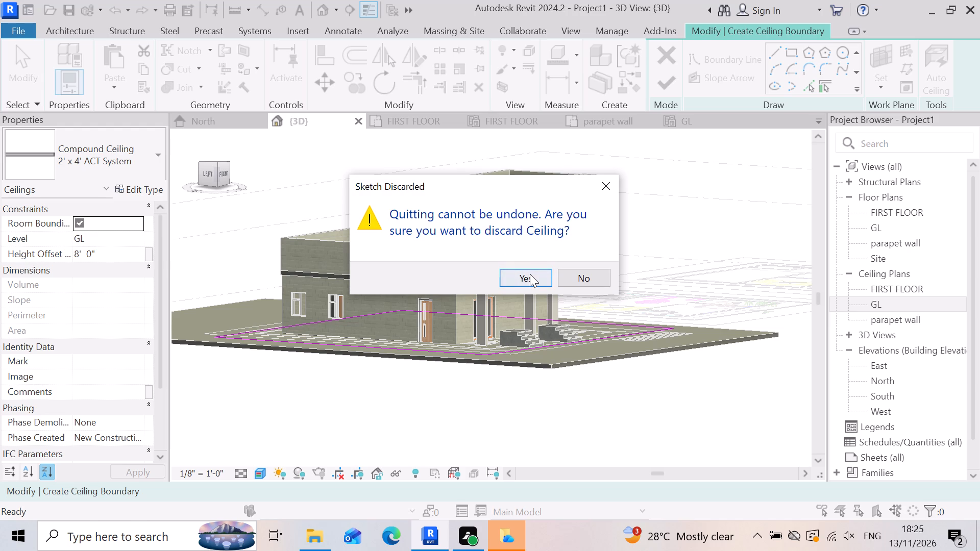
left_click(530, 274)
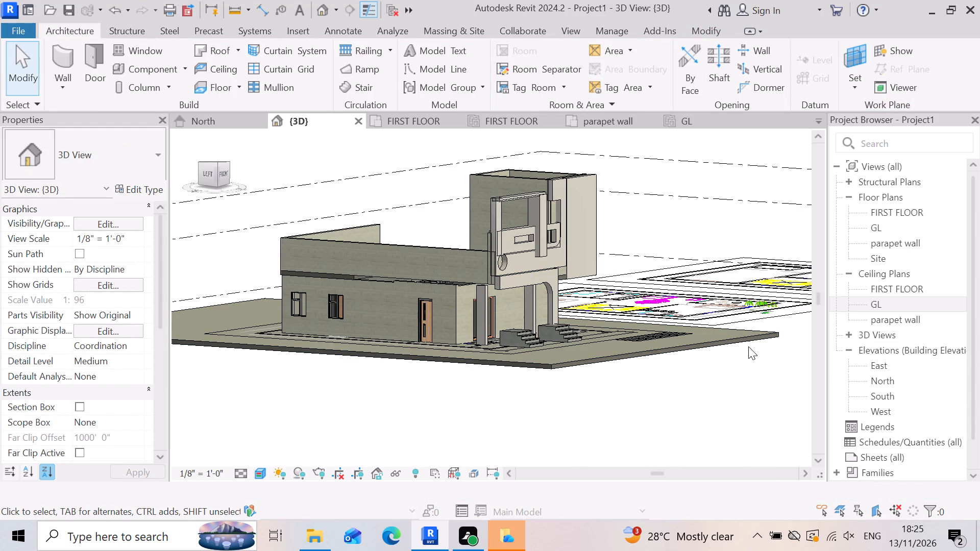
Sketch a rectangular 2' x 4' ACT System ceiling, about 48' long and 1,602 SF, over the house footprint on the FIRST FLOOR floor plan.
double_click(900, 211)
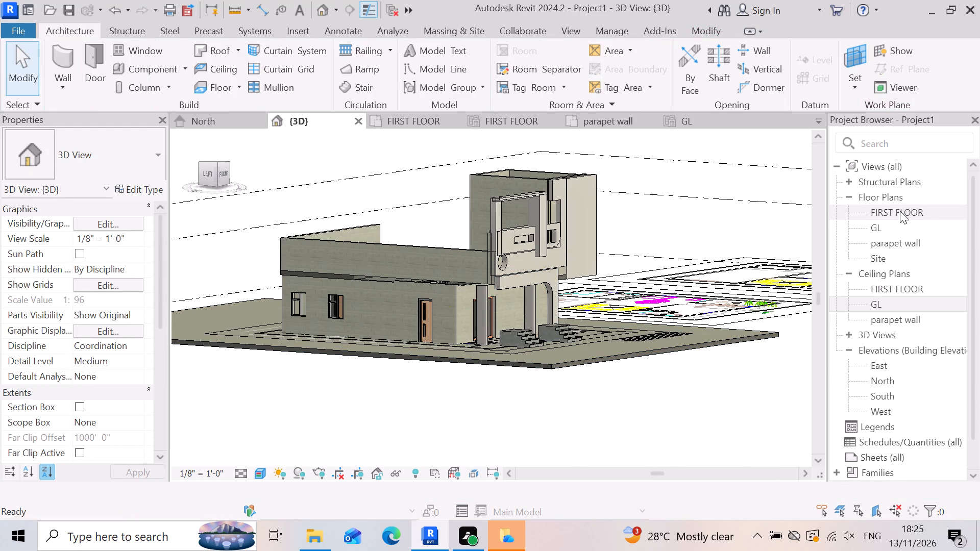
key("Escape")
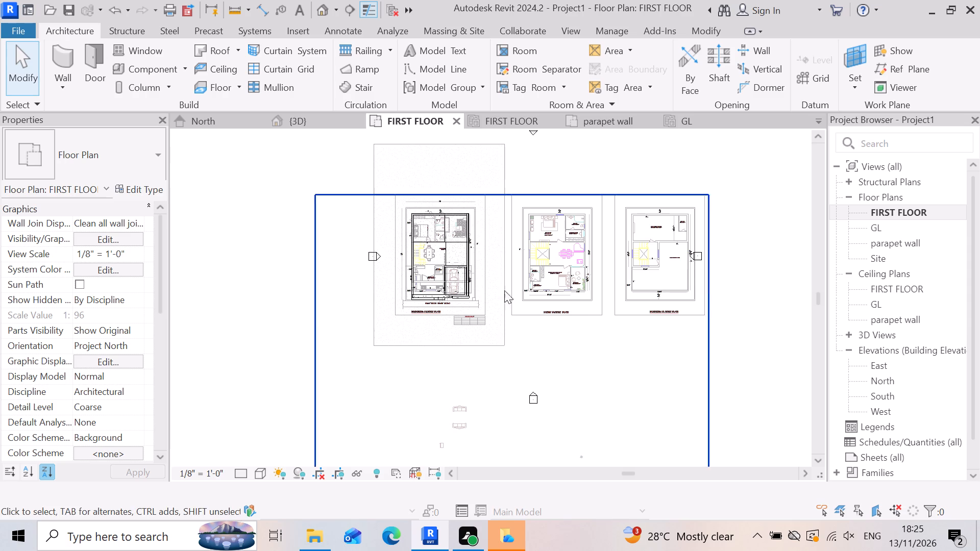
scroll(494, 236, "up", 3)
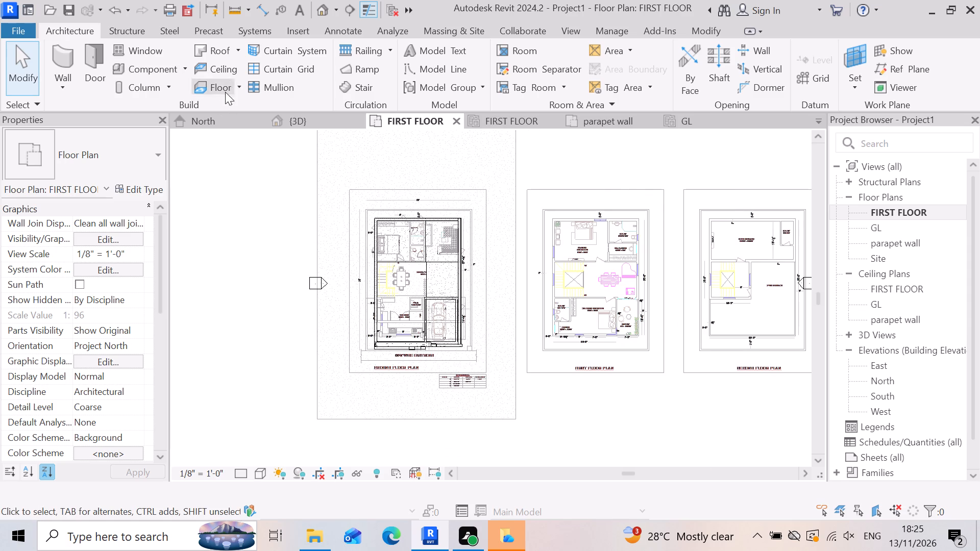
double_click(218, 69)
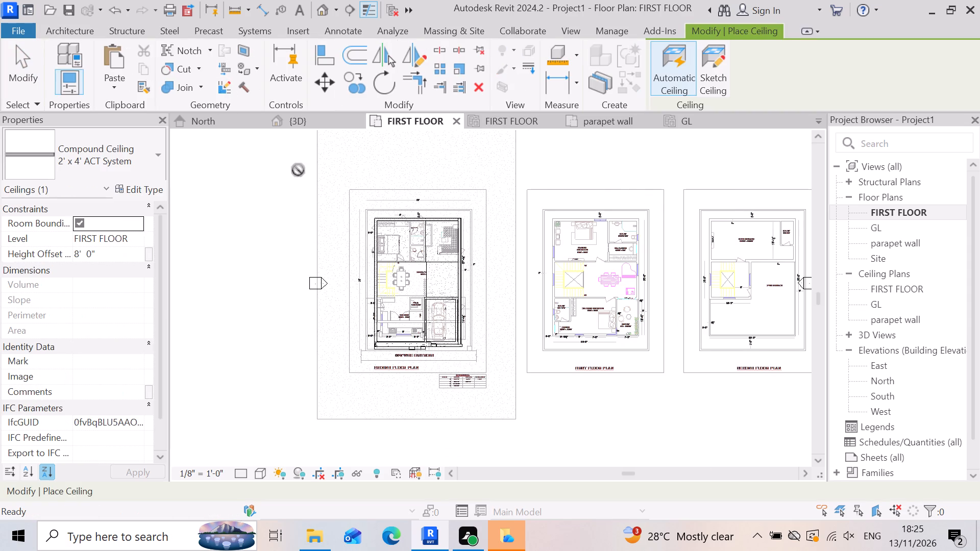
scroll(383, 210, "up", 3)
scroll(317, 203, "up", 3)
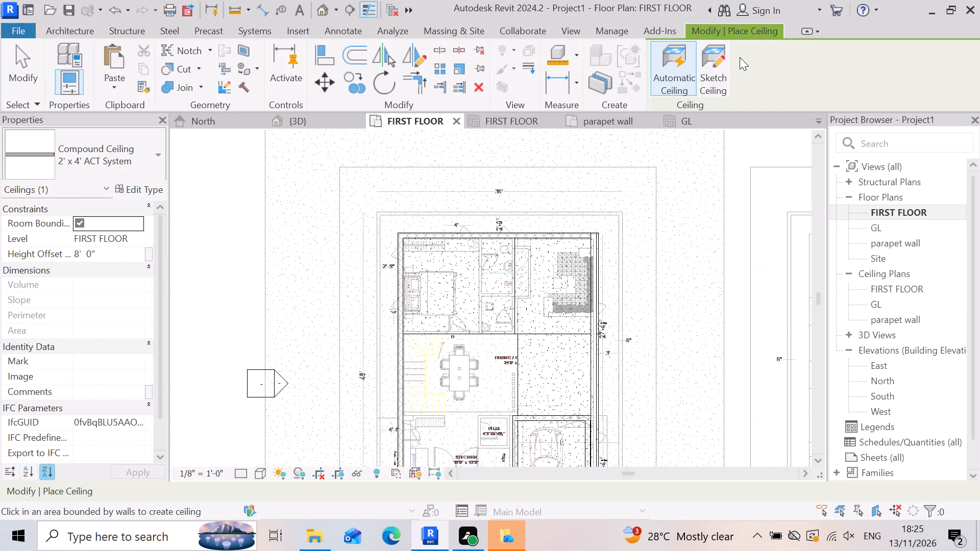
double_click(704, 61)
scroll(370, 221, "up", 4)
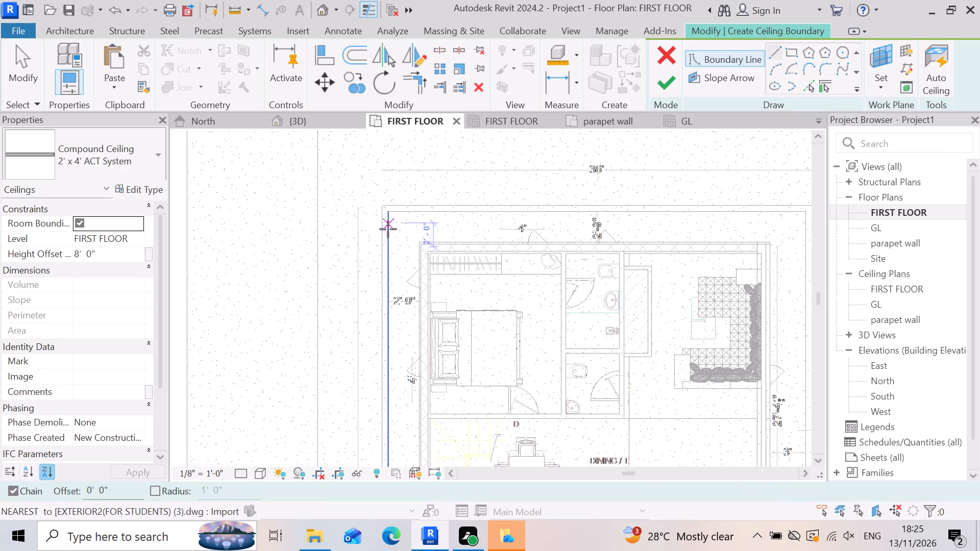
scroll(388, 231, "up", 3)
left_click(383, 192)
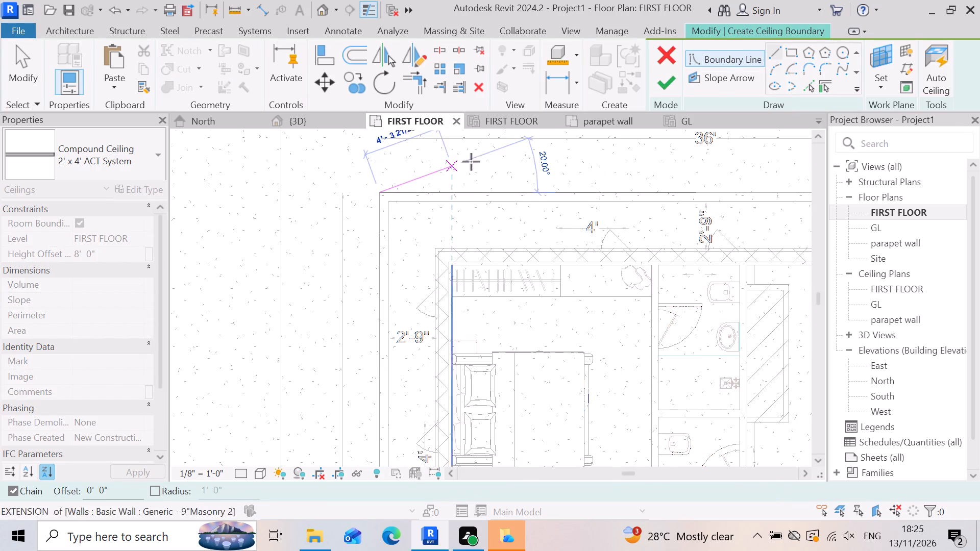
scroll(473, 162, "down", 4)
key("Escape")
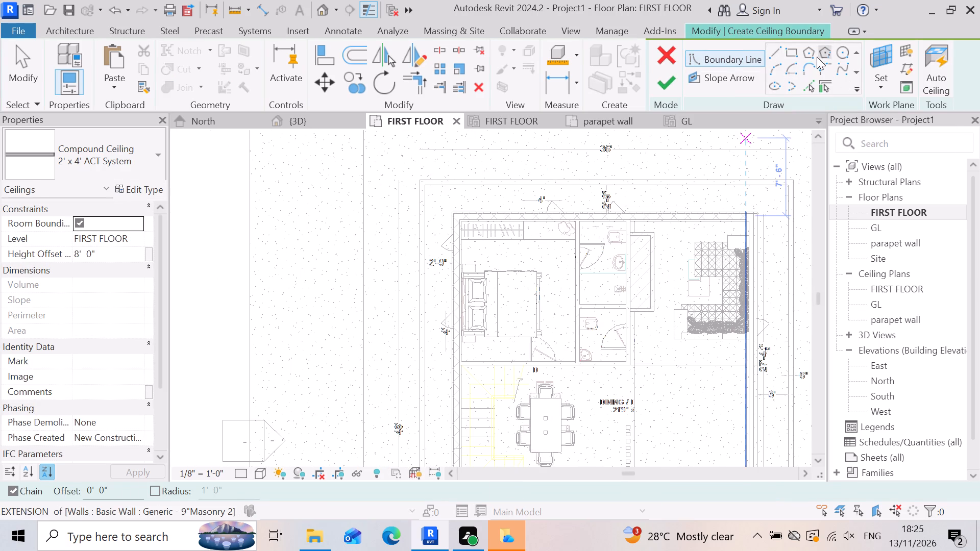
left_click(790, 55)
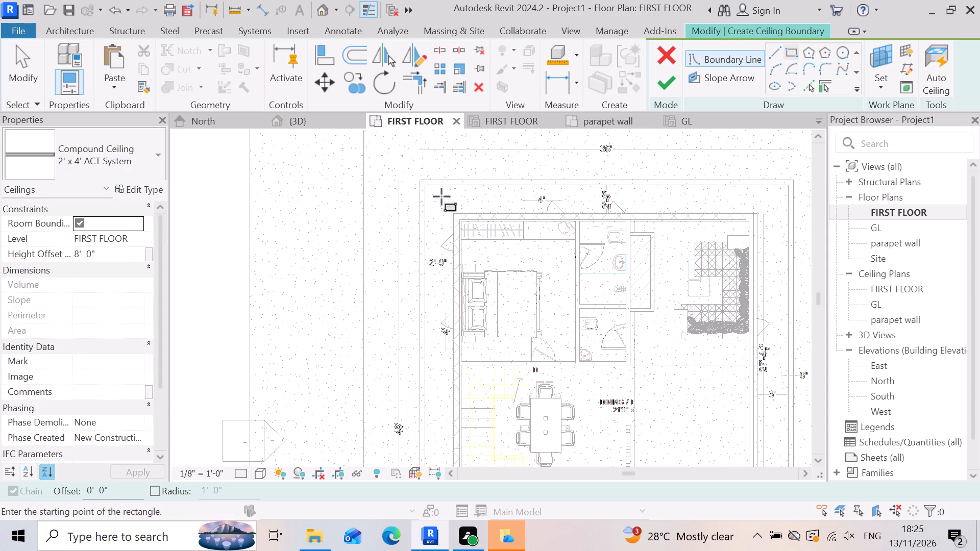
left_click(423, 180)
scroll(502, 173, "down", 4)
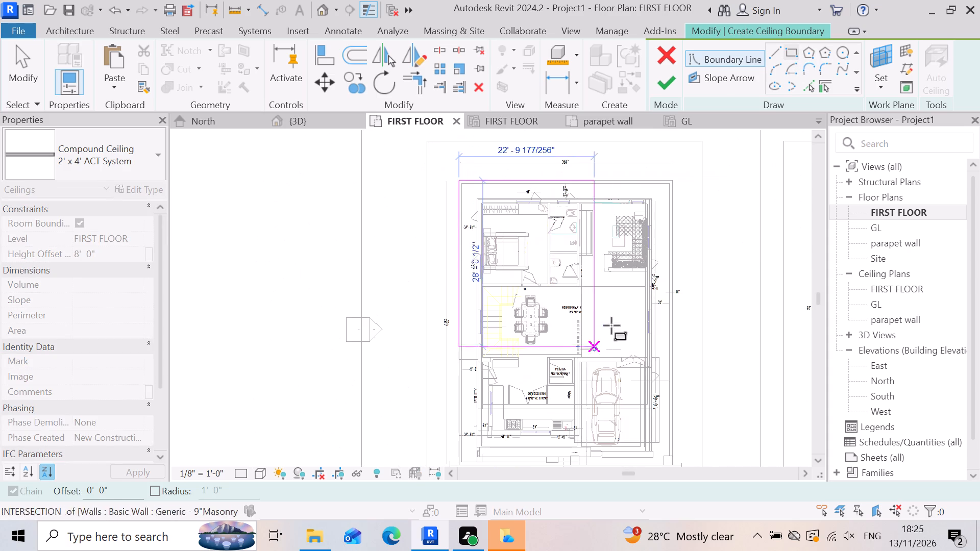
scroll(630, 305, "down", 5)
scroll(648, 391, "up", 8)
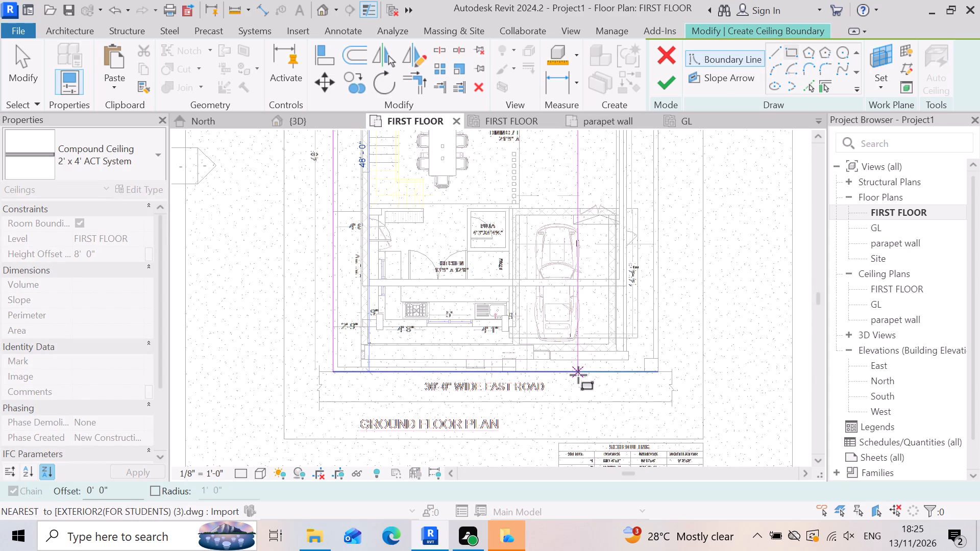
scroll(578, 375, "up", 1)
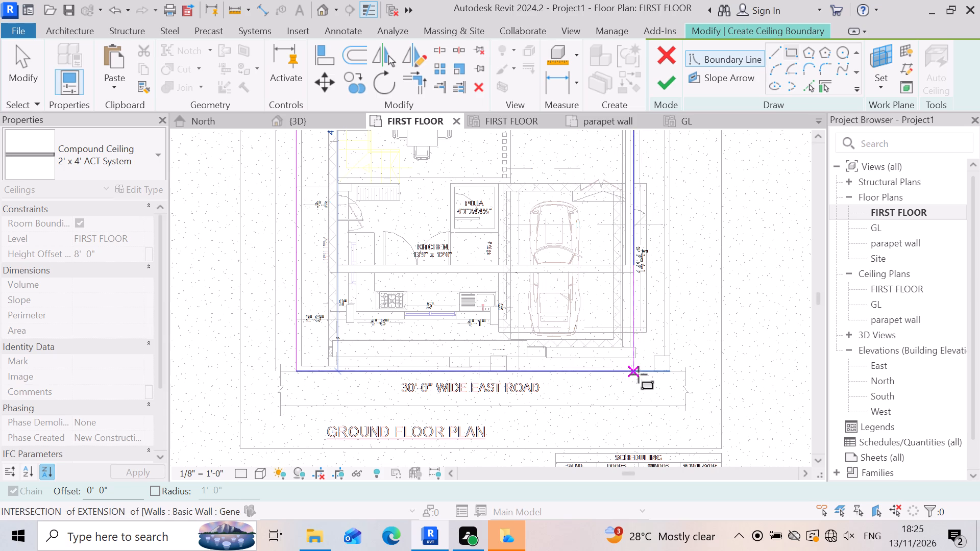
left_click(643, 375)
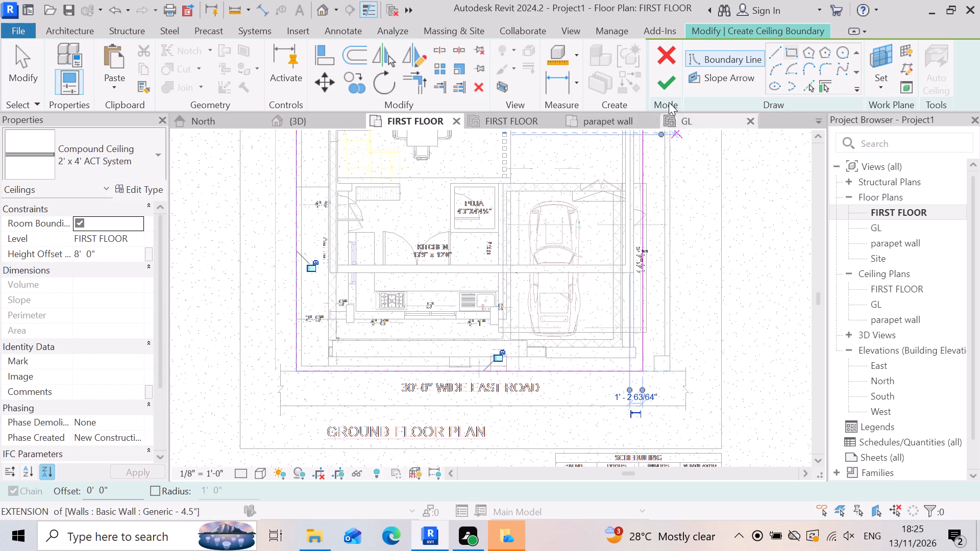
left_click(664, 80)
key("Escape")
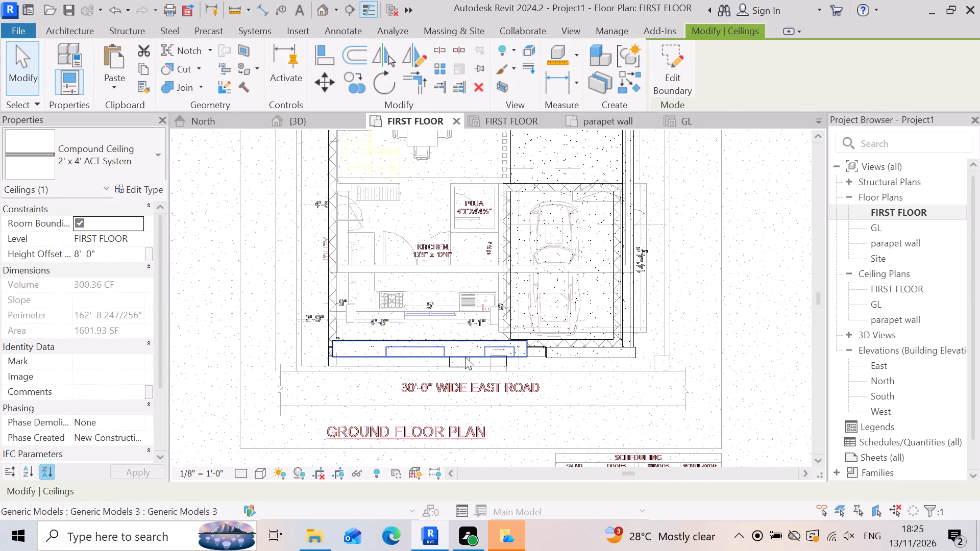
Temporarily hide the arched generic-model frame above the front porch entrance in the 3D view.
left_click(317, 121)
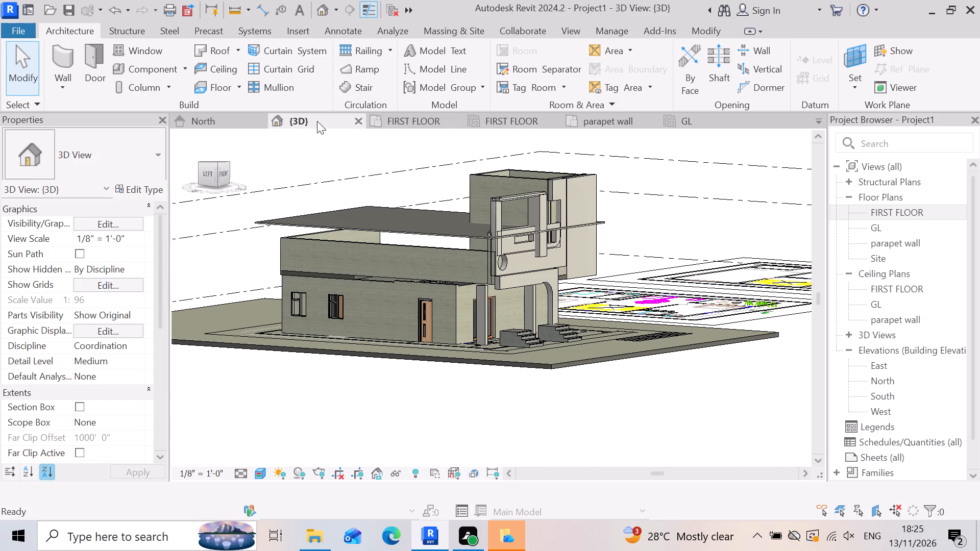
key("Escape")
scroll(413, 227, "up", 5)
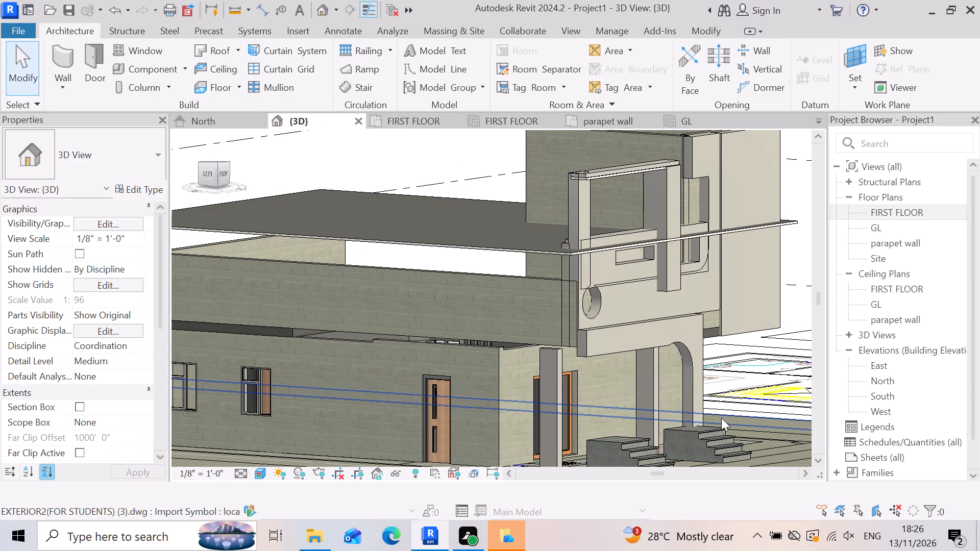
right_click_drag(716, 418, 684, 395, "shift")
middle_click(684, 395, "shift")
right_click_drag(449, 272, 428, 300, "shift")
middle_click_drag(448, 272, 428, 300, "shift")
scroll(579, 347, "up", 2)
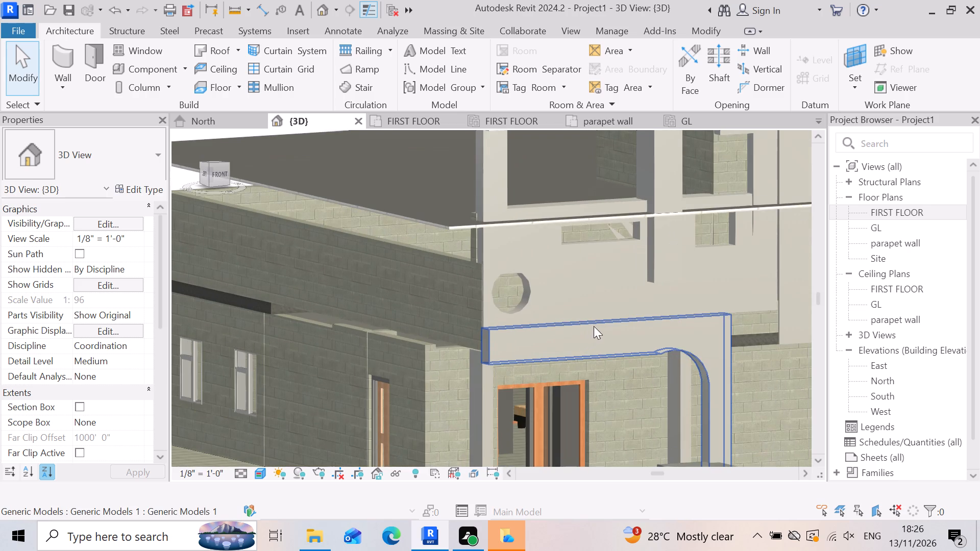
left_click(624, 343)
key("Escape")
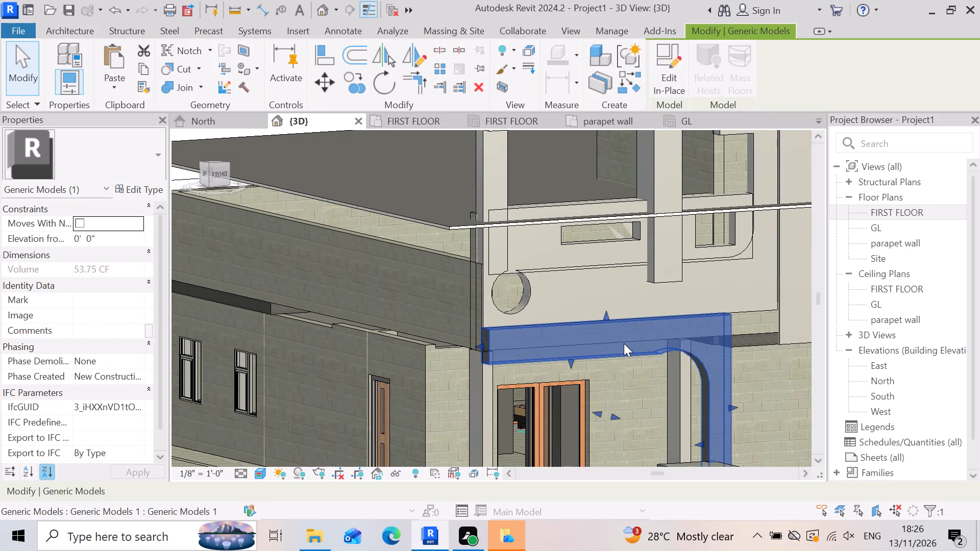
left_click(620, 336)
type("hh")
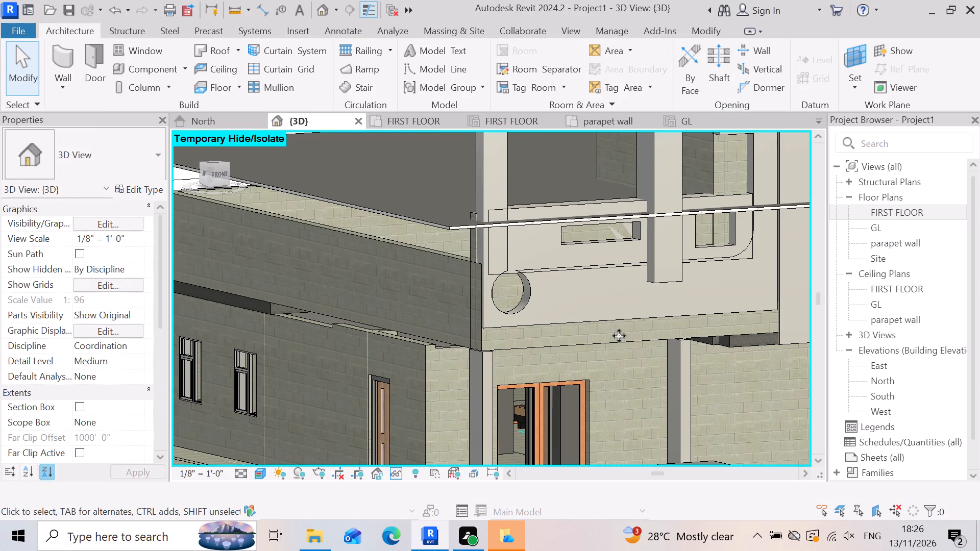
Delete the FIRST FLOOR LW Concrete on Metal Deck slab at the house's back-left corner, between the window wall and the parapet.
scroll(540, 323, "down", 3)
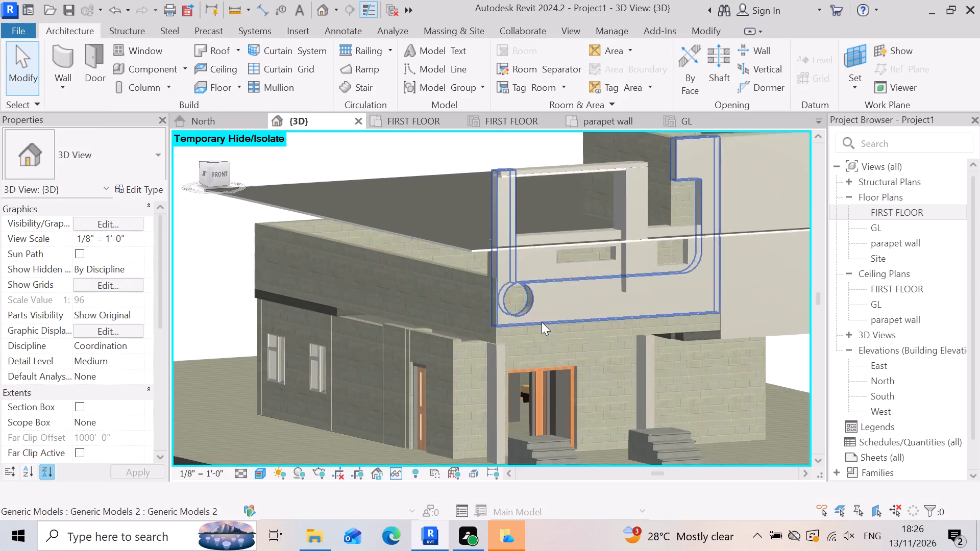
middle_click_drag(405, 413, 434, 358, "ctrl")
right_click_drag(404, 409, 434, 358, "ctrl")
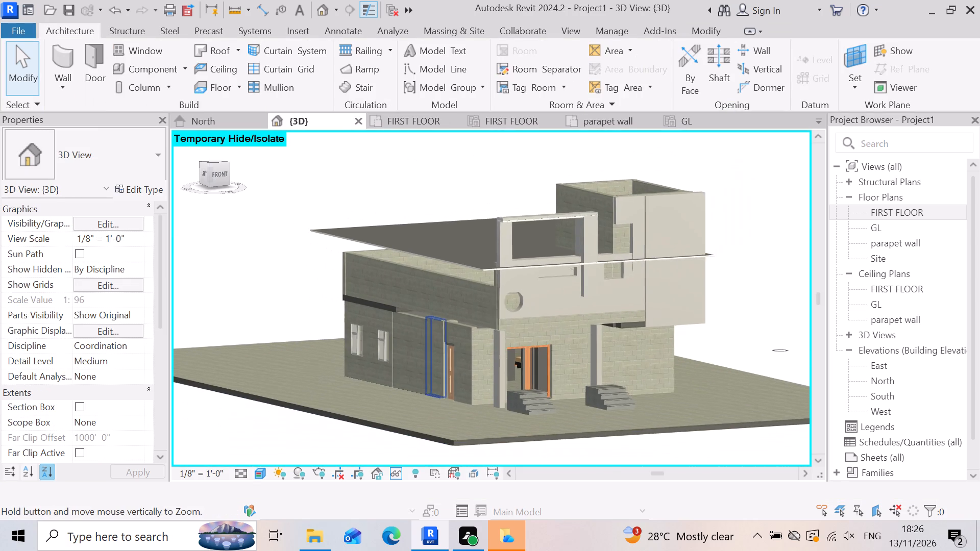
middle_click_drag(434, 358, 465, 357, "ctrl")
right_click_drag(434, 358, 473, 379, "ctrl")
middle_click_drag(351, 422, 461, 394, "shift")
right_click_drag(345, 413, 461, 394, "shift")
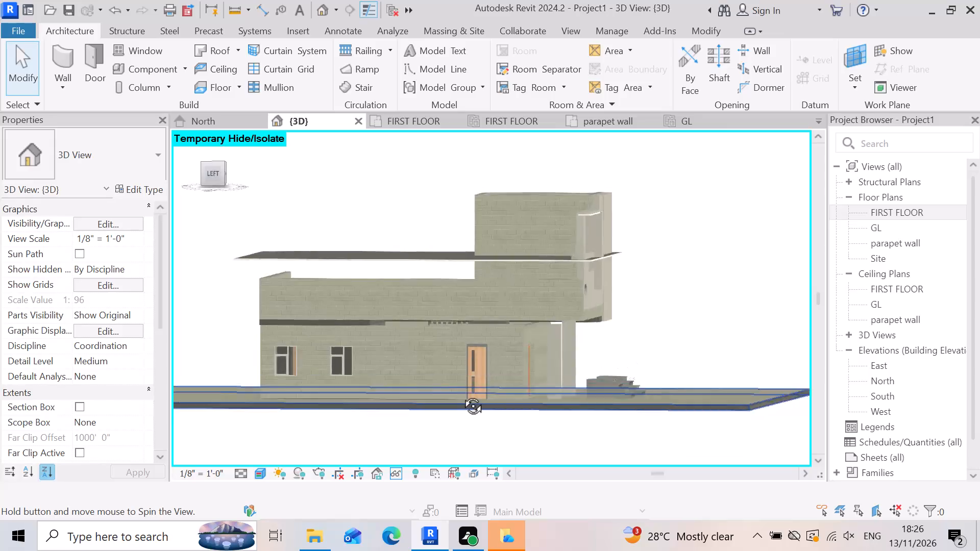
middle_click_drag(461, 394, 498, 384, "shift")
right_click_drag(461, 394, 498, 384, "shift")
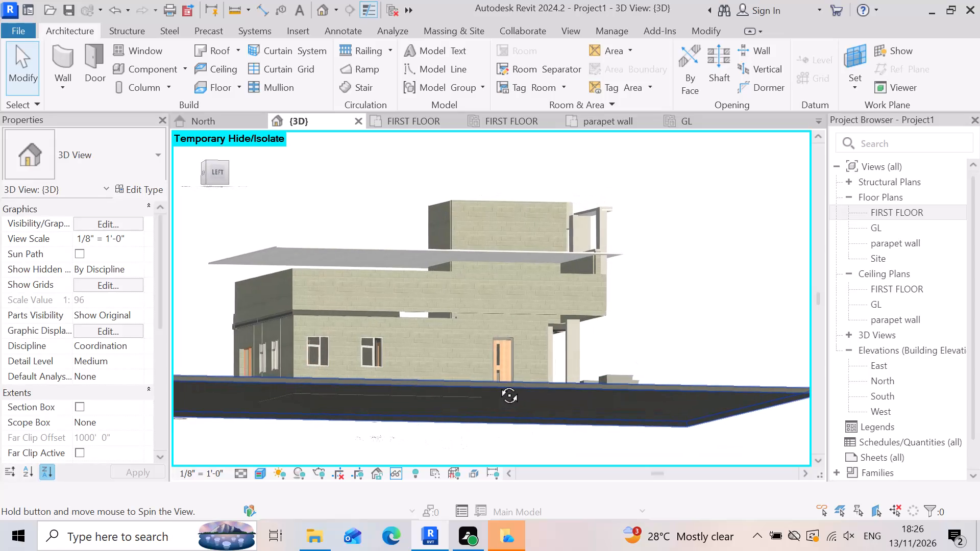
middle_click_drag(498, 384, 503, 424, "shift")
right_click_drag(498, 384, 503, 424, "shift")
scroll(438, 354, "up", 7)
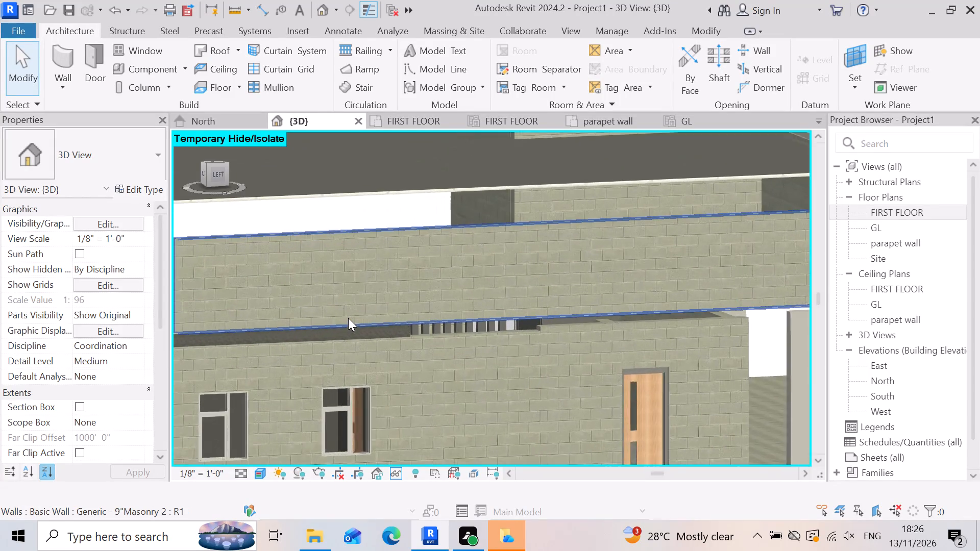
scroll(297, 324, "up", 4)
scroll(297, 324, "down", 1)
scroll(297, 324, "up", 2)
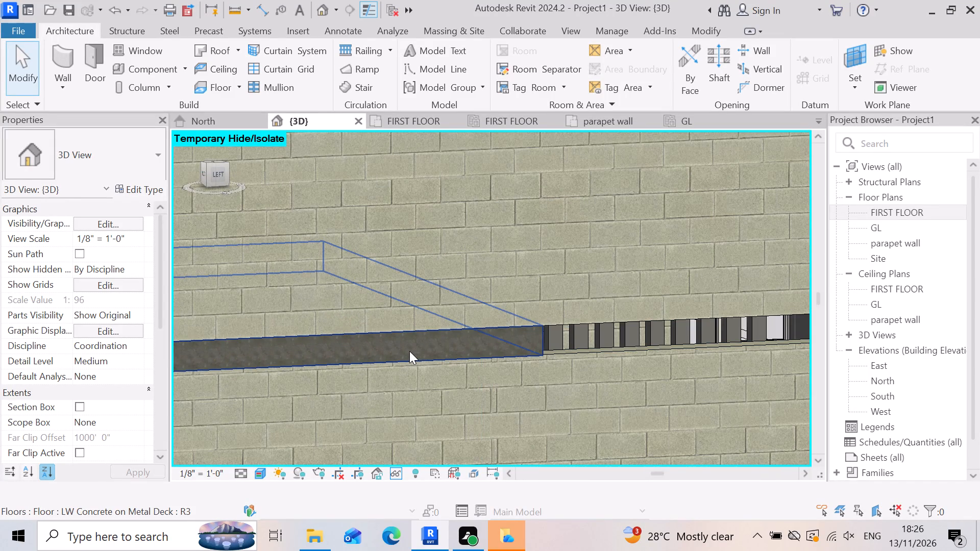
left_click(409, 350)
scroll(634, 406, "down", 7)
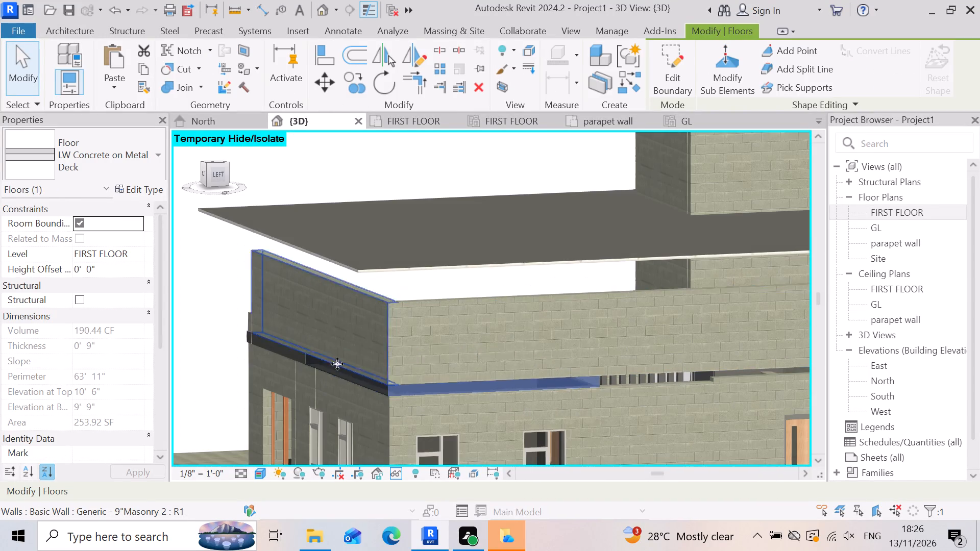
key("Delete")
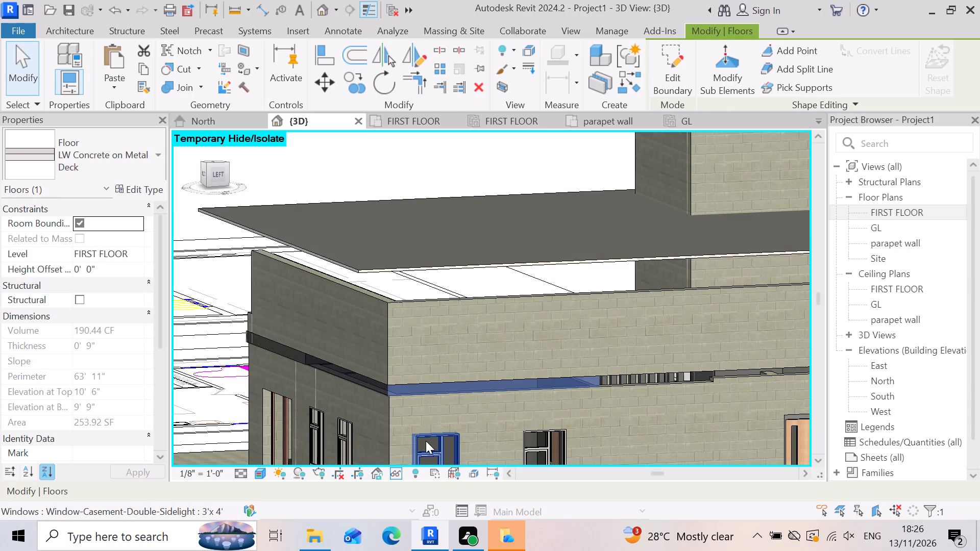
Delete the FIRST FLOOR LW Concrete on Metal Deck slab along the back wall at the house's back-right corner.
middle_click_drag(383, 430, 405, 412, "shift")
right_click_drag(379, 419, 405, 412, "shift")
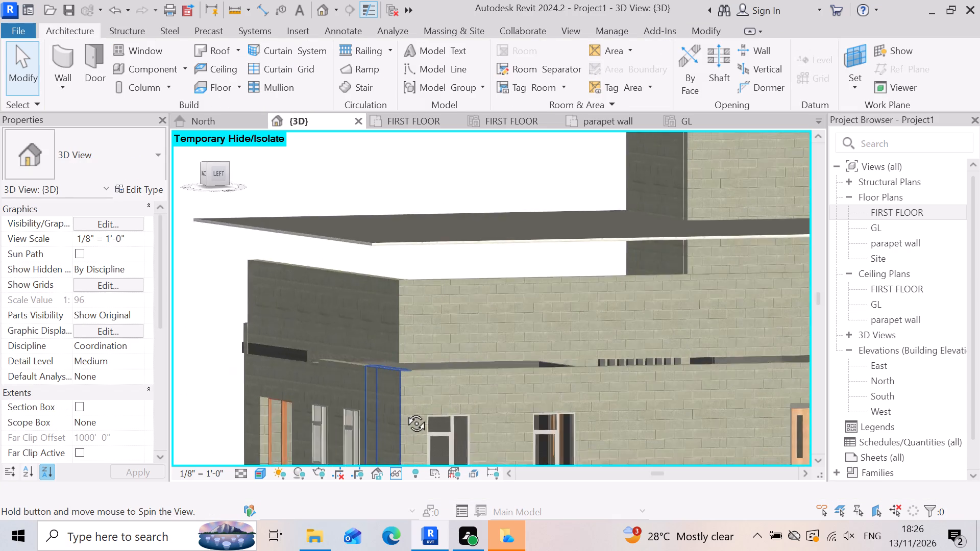
middle_click_drag(405, 412, 528, 428, "shift")
right_click_drag(405, 412, 528, 428, "shift")
scroll(646, 440, "up", 5)
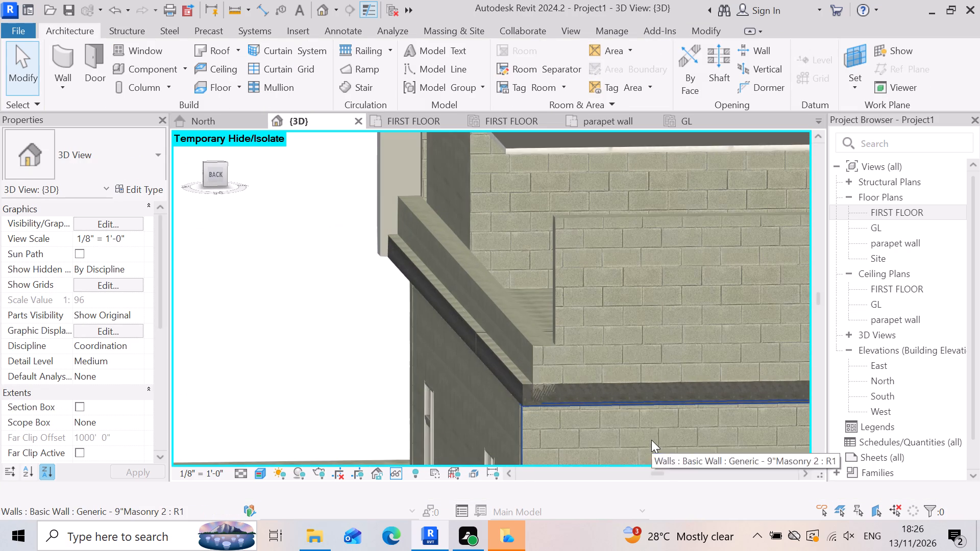
left_click(672, 396)
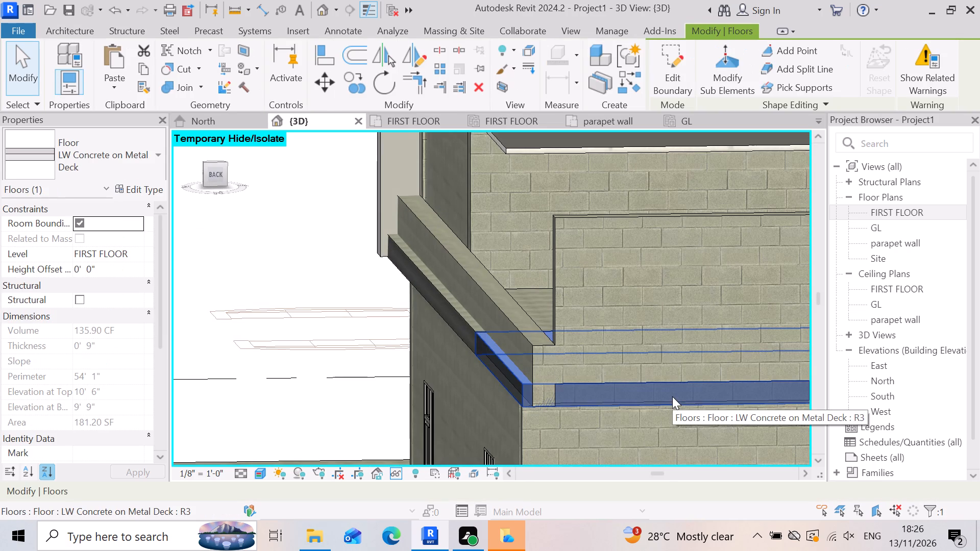
key("Delete")
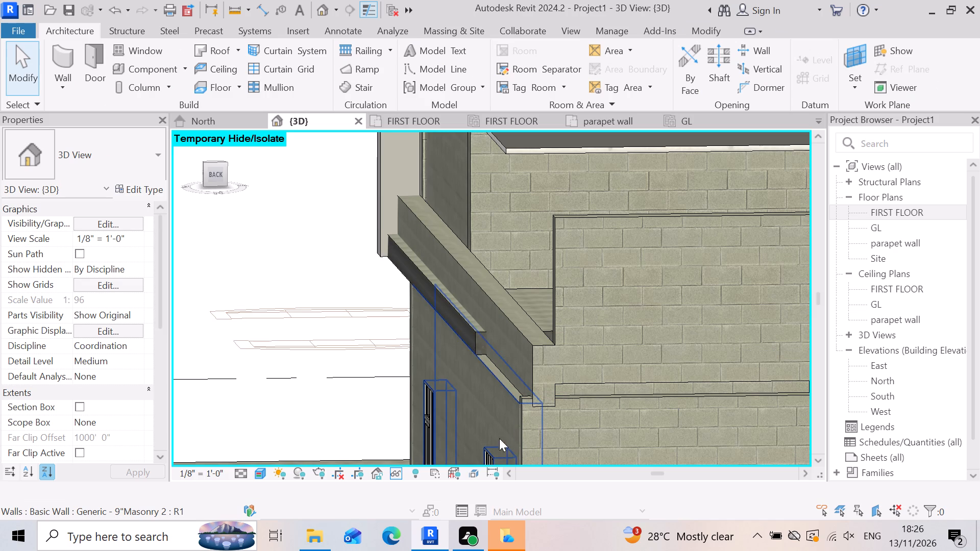
Delete the FIRST FLOOR LW Concrete on Metal Deck slab projecting along the house's right side beneath the low parapet.
middle_click_drag(448, 394, 525, 389, "shift")
right_click_drag(449, 395, 527, 397, "shift")
scroll(415, 391, "down", 4)
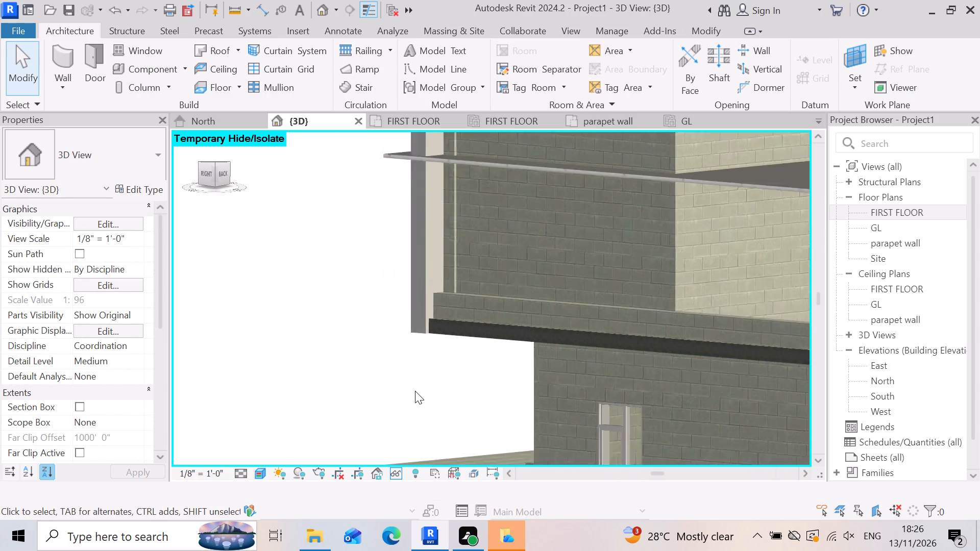
scroll(604, 360, "up", 5)
left_click(678, 347)
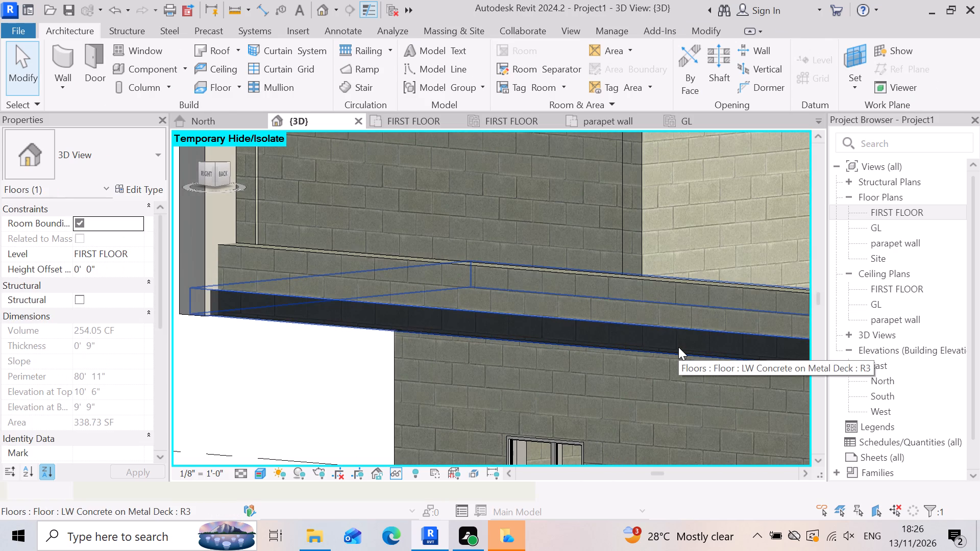
key("Delete")
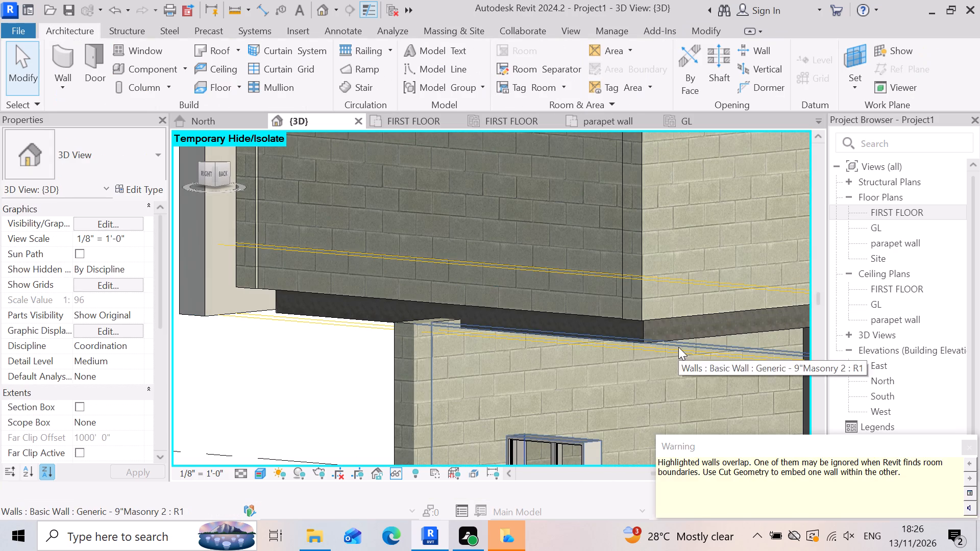
Undo the recent FIRST FLOOR slab deletions and the temporary hiding of the arched frame above the front porch.
key("ctrl+z")
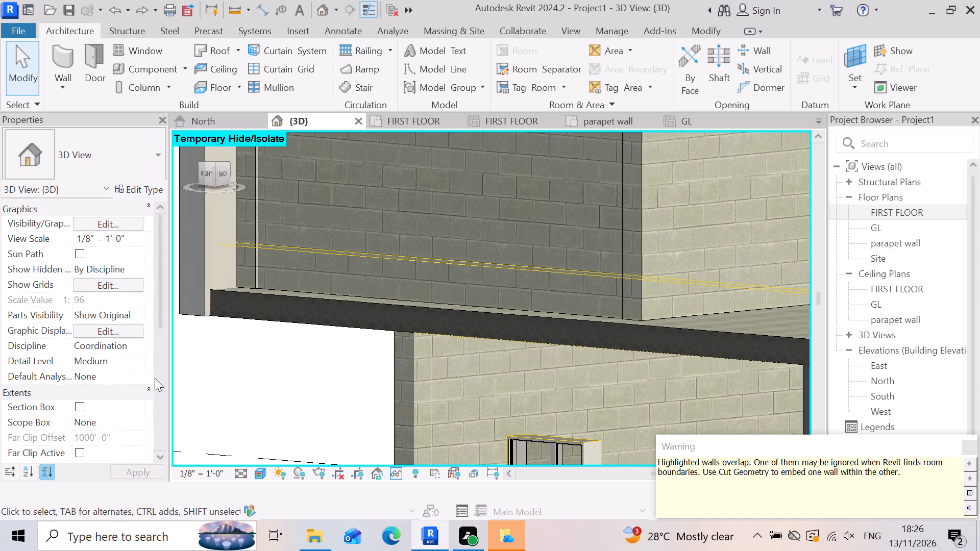
scroll(315, 268, "down", 7)
key("ctrl+z")
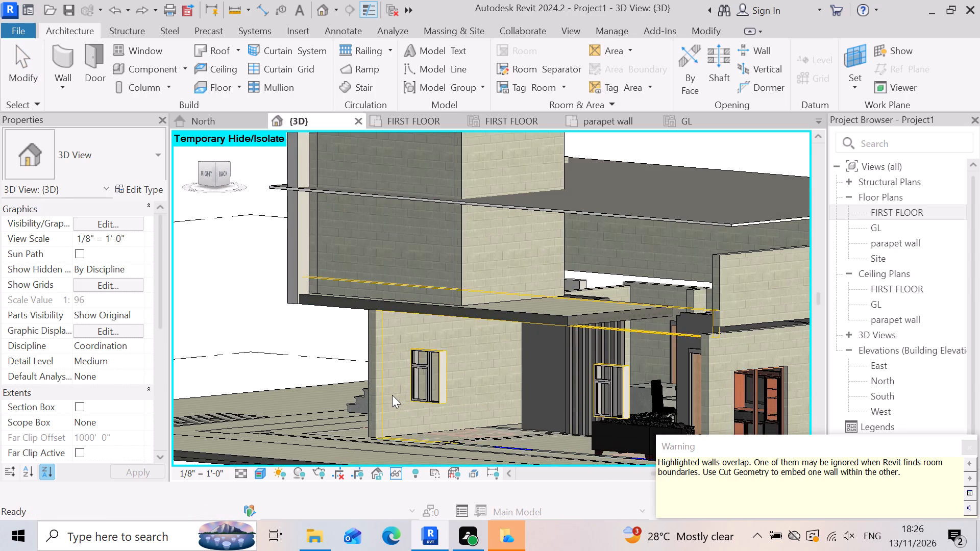
scroll(519, 405, "down", 13)
scroll(417, 346, "down", 4)
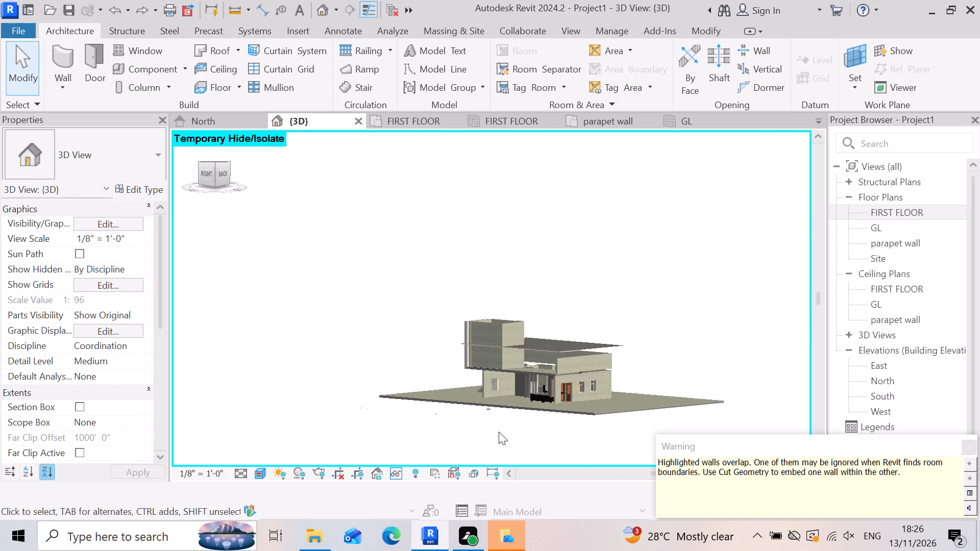
key("ctrl+z")
type("zz")
scroll(468, 412, "down", 4)
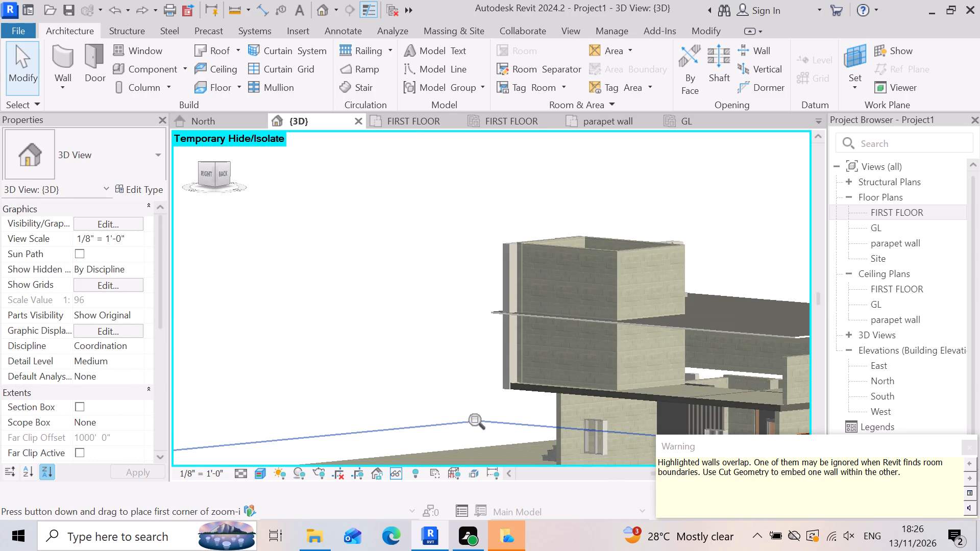
key("ctrl+z")
key("z")
key("z")
key("z")
scroll(431, 367, "down", 3)
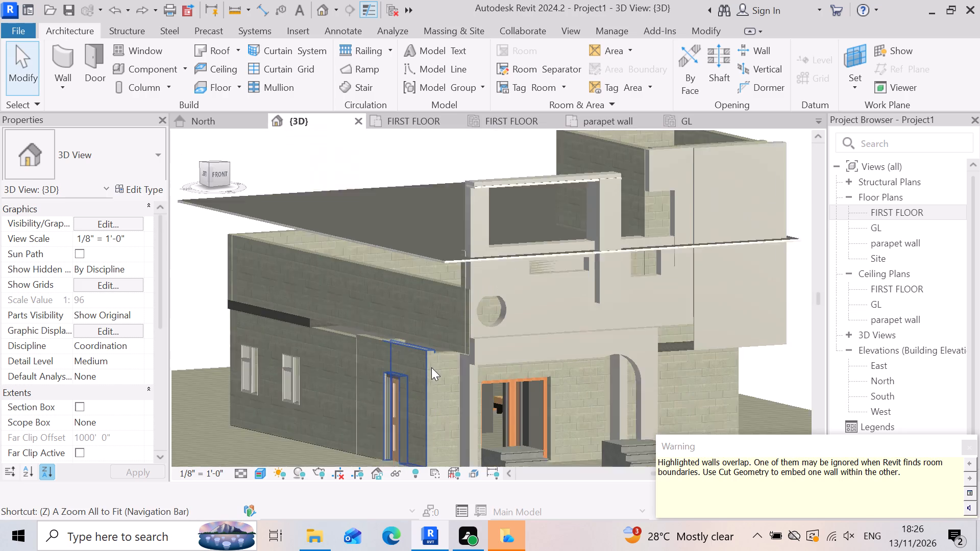
Delete the FIRST FLOOR LW Concrete on Metal Deck slab at the house's back-left corner, between the window wall and the parapet.
scroll(296, 362, "up", 5)
scroll(311, 270, "up", 3)
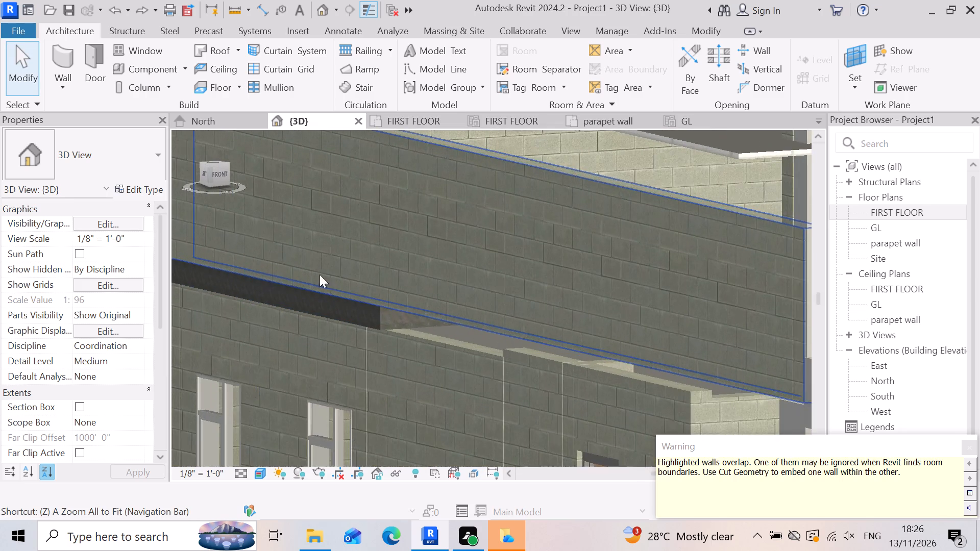
scroll(320, 274, "up", 9)
left_click(436, 358)
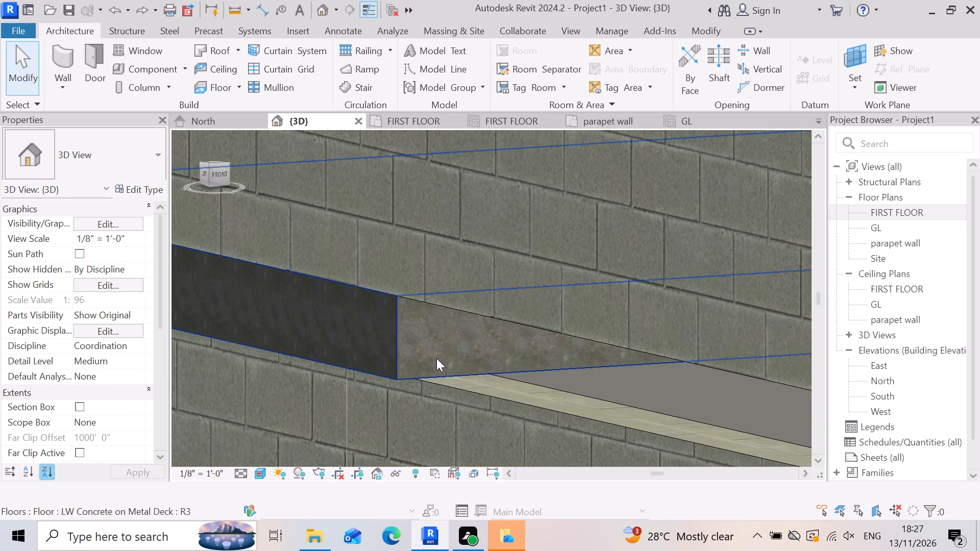
key("Delete")
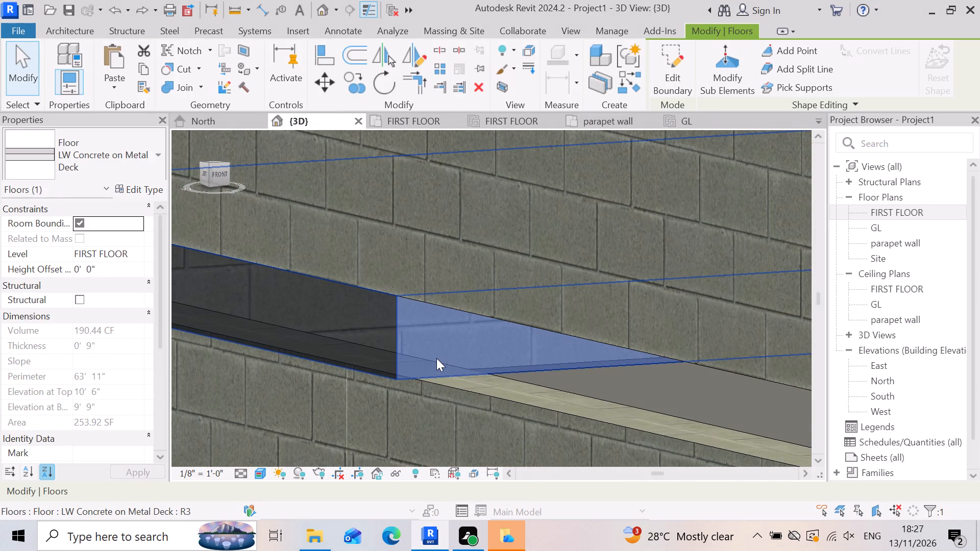
Select the FIRST FLOOR LW Concrete on Metal Deck slab along the back wall at the house's back-right corner.
scroll(486, 314, "down", 12)
middle_click_drag(395, 291, 413, 276, "ctrl")
right_click_drag(394, 286, 413, 276, "ctrl")
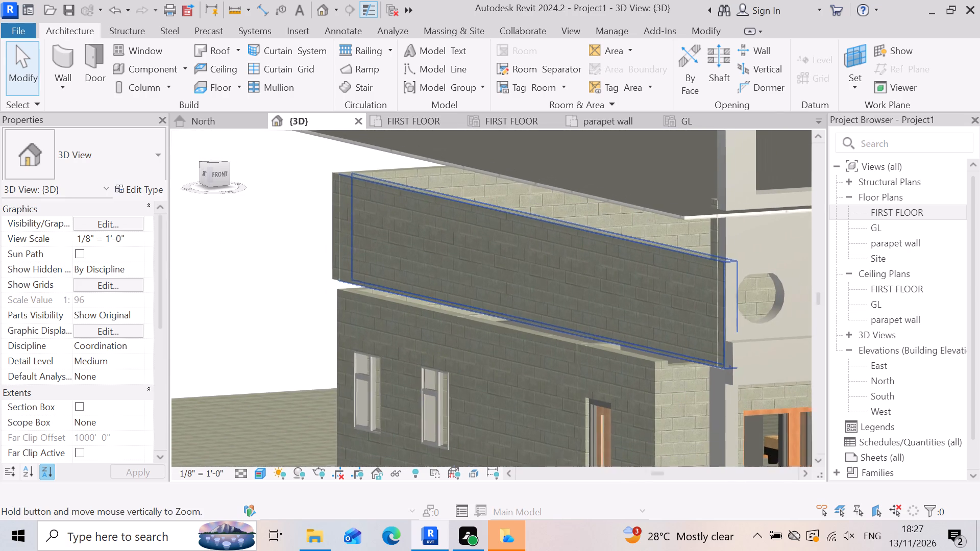
middle_click_drag(413, 276, 442, 280, "ctrl")
right_click_drag(413, 276, 447, 284, "ctrl")
right_click_drag(331, 362, 446, 336, "shift")
middle_click_drag(333, 363, 446, 336, "shift")
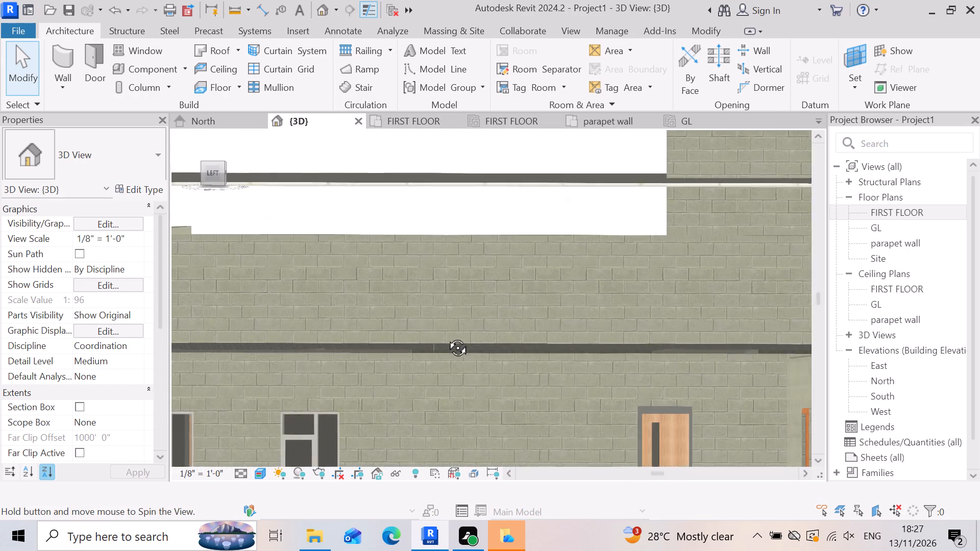
middle_click_drag(446, 336, 606, 340, "shift")
right_click_drag(446, 336, 606, 340, "shift")
scroll(572, 366, "up", 1, "shift")
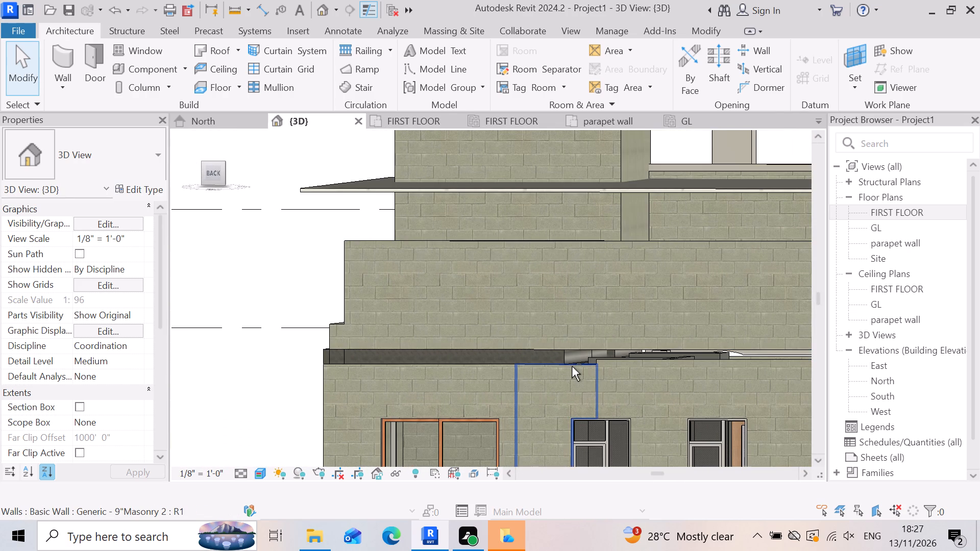
scroll(572, 366, "up", 9, "shift")
scroll(568, 369, "up", 3)
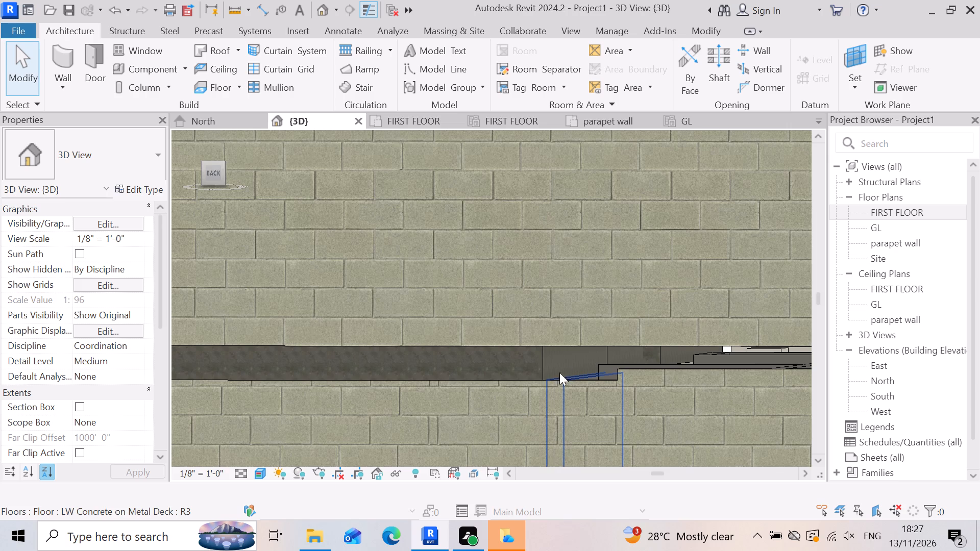
scroll(534, 375, "up", 3)
scroll(472, 386, "up", 3)
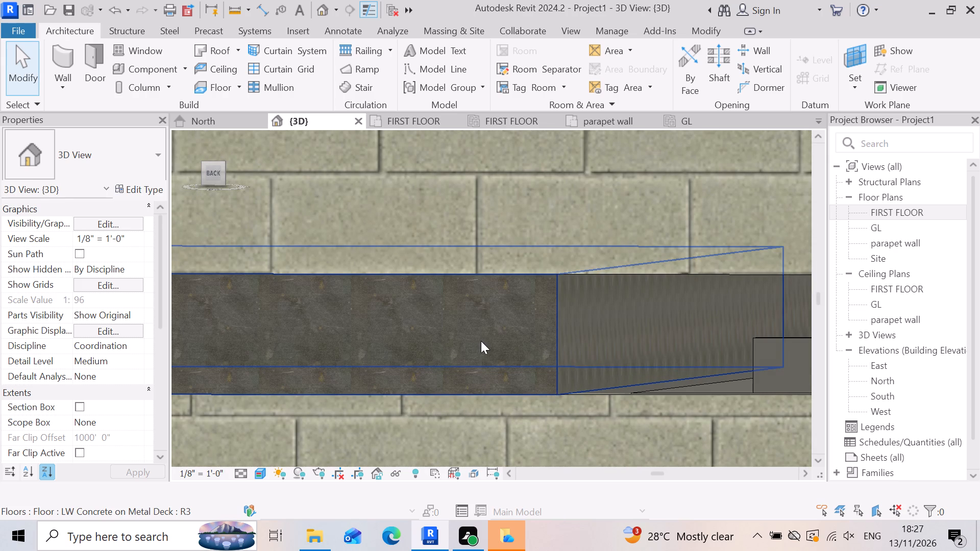
left_click(485, 338)
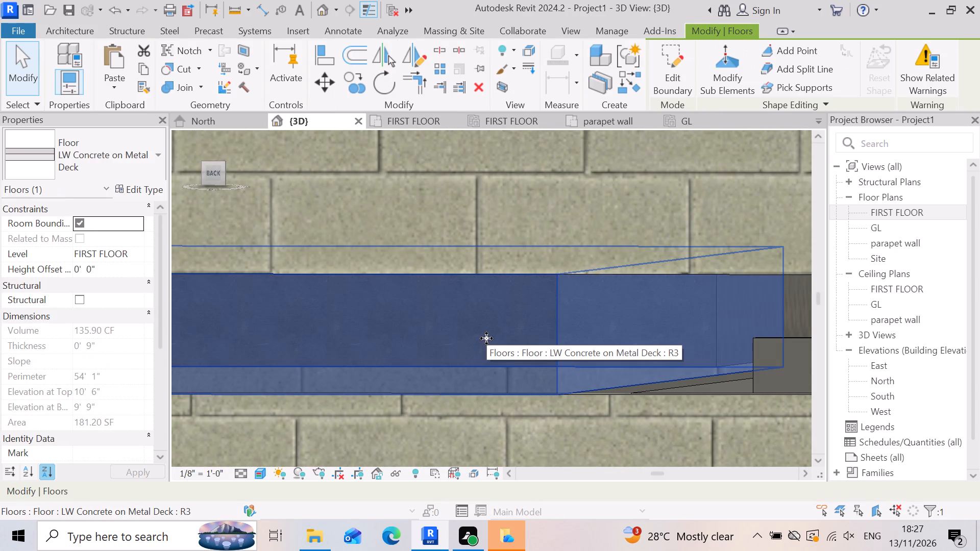
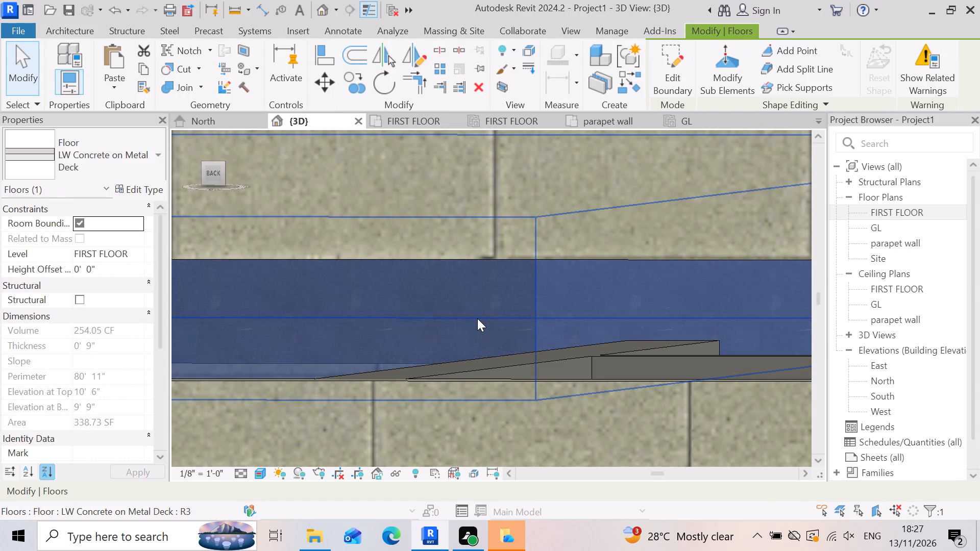
Delete the remaining FIRST FLOOR LW Concrete on Metal Deck slab visible in the gap along the house's back wall.
scroll(557, 310, "down", 2)
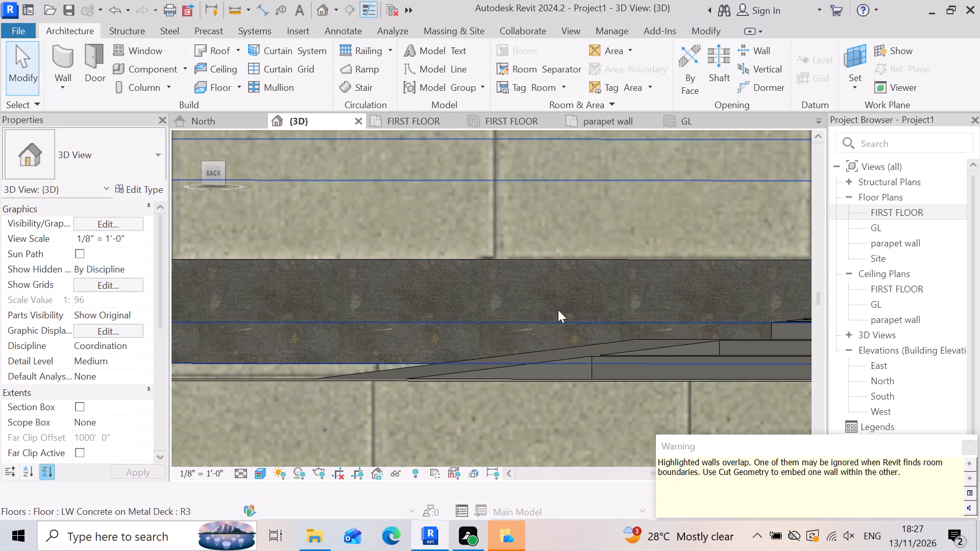
scroll(558, 310, "down", 3)
scroll(692, 309, "up", 12)
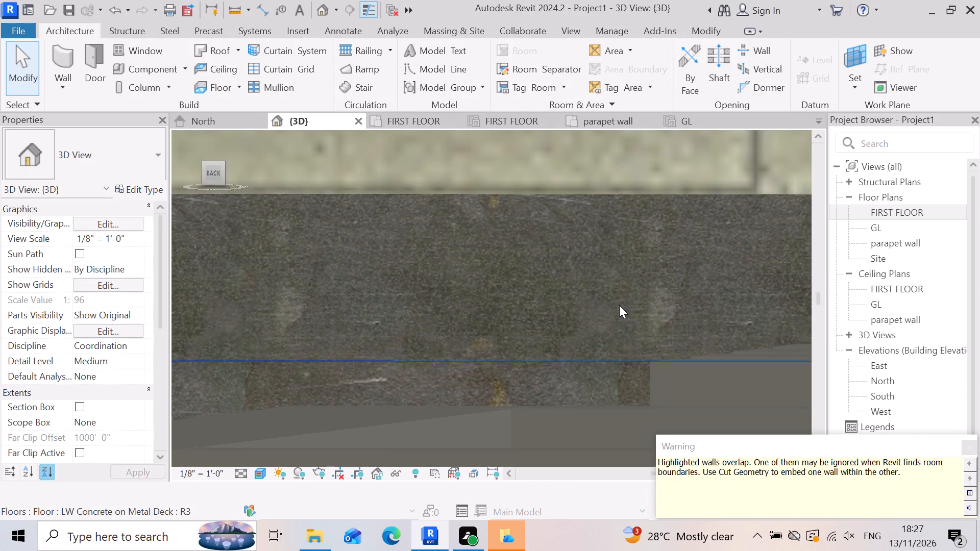
left_click(613, 312)
key("Delete")
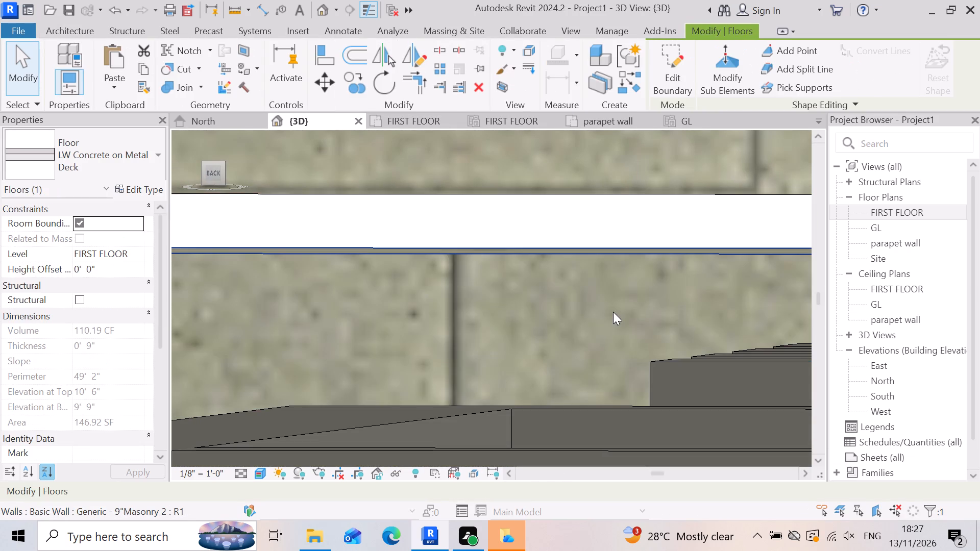
Copy the FIRST FLOOR 2' x 4' ACT System ceiling and paste it aligned to the FIRST FLOOR level.
scroll(630, 290, "down", 17)
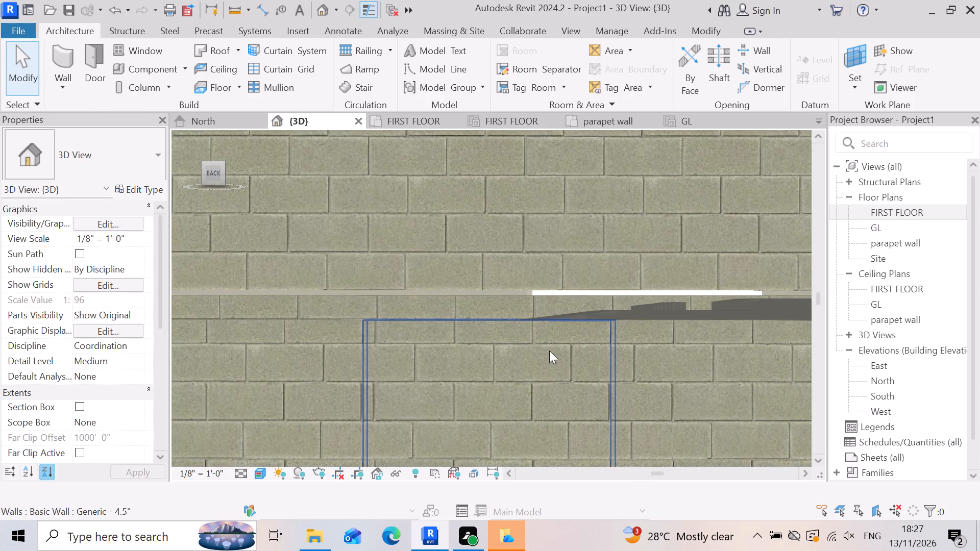
scroll(590, 334, "down", 5)
middle_click_drag(335, 348, 383, 360, "shift")
right_click_drag(337, 348, 383, 360, "shift")
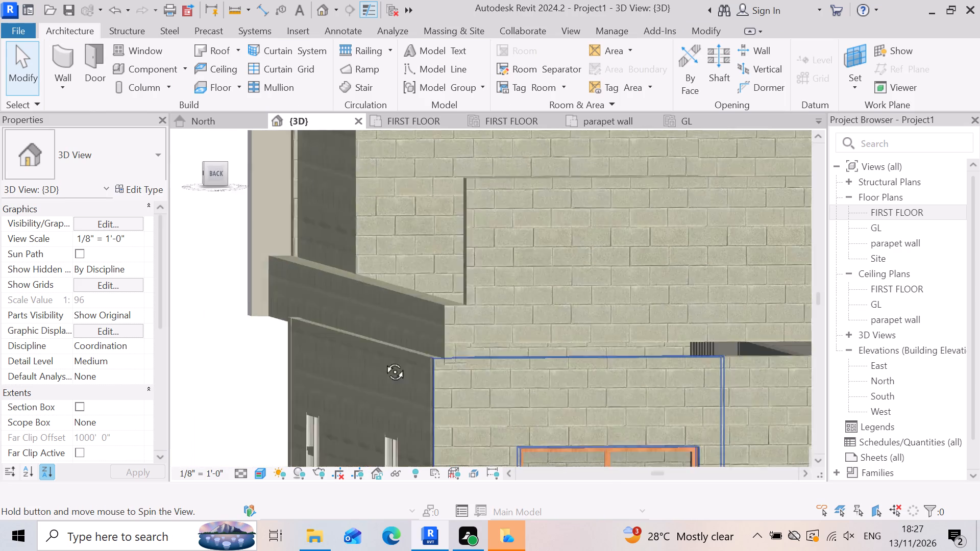
middle_click_drag(383, 360, 401, 364, "shift")
right_click_drag(383, 360, 402, 365, "shift")
scroll(631, 350, "up", 11)
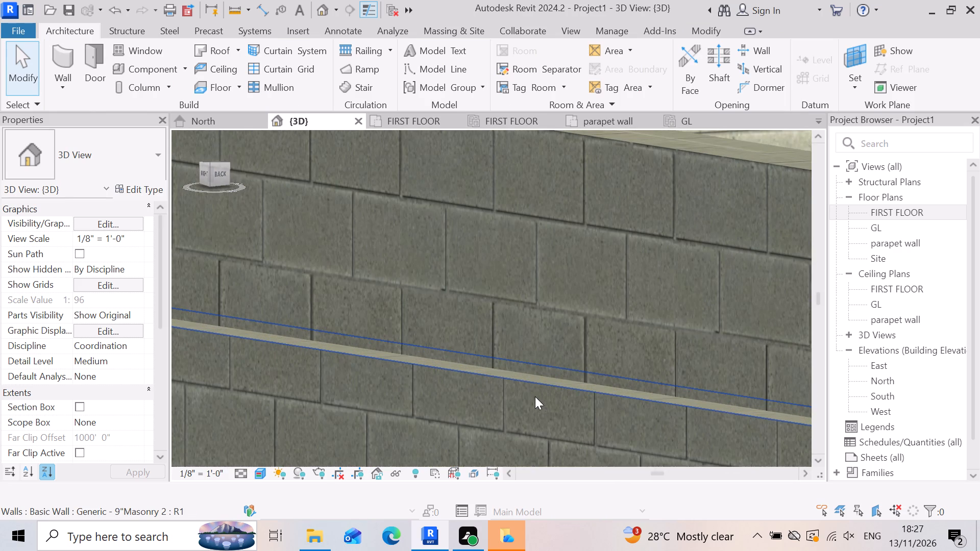
scroll(491, 369, "up", 7)
scroll(462, 355, "down", 16)
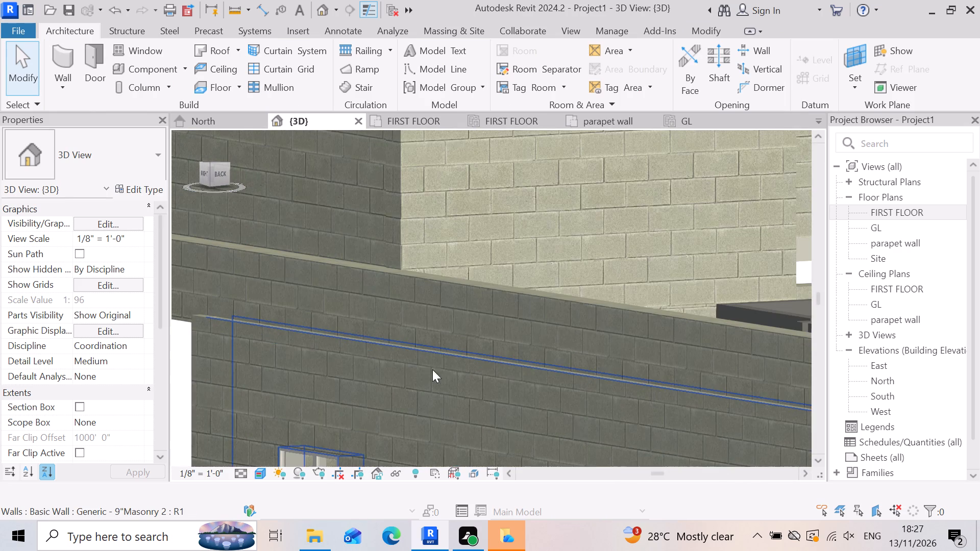
scroll(444, 288, "down", 8)
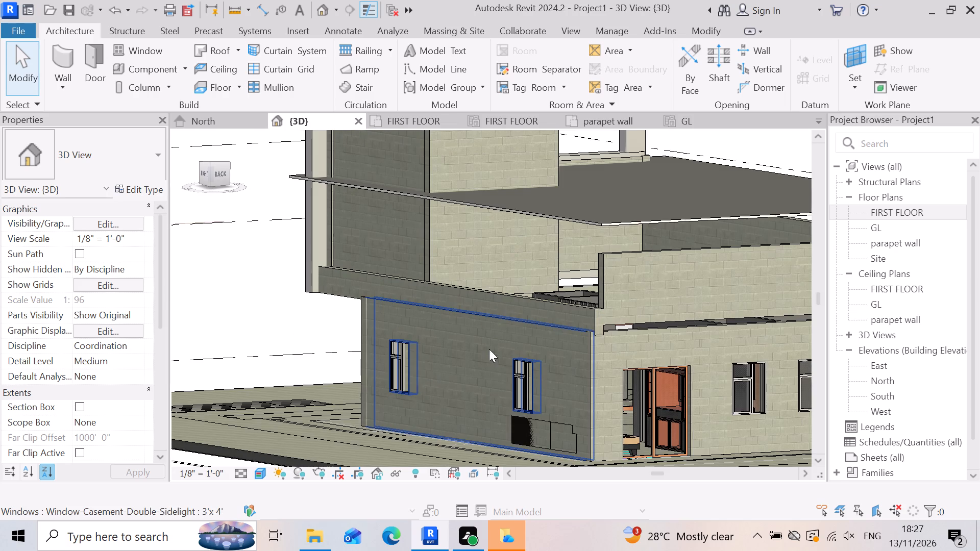
left_click(604, 223)
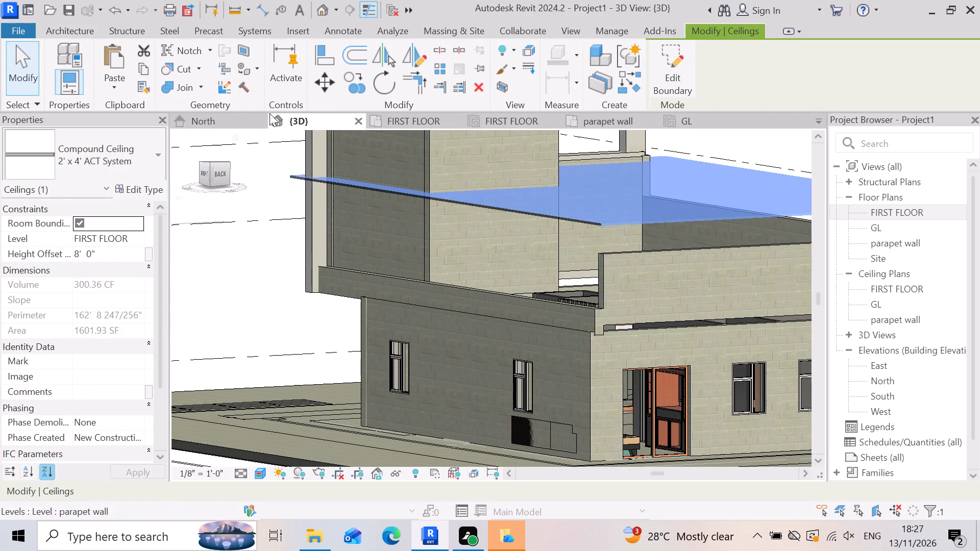
left_click(145, 67)
left_click(114, 85)
left_click(142, 155)
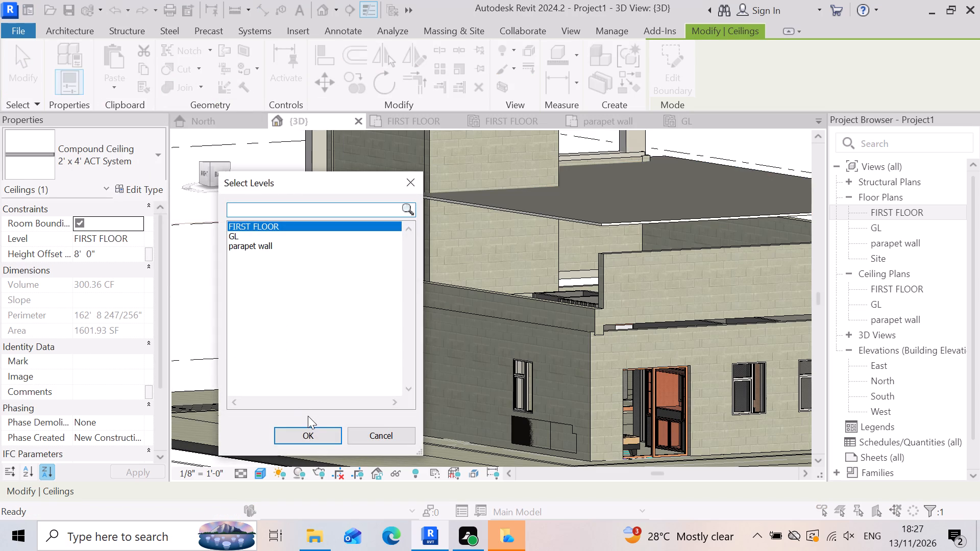
left_click(315, 432)
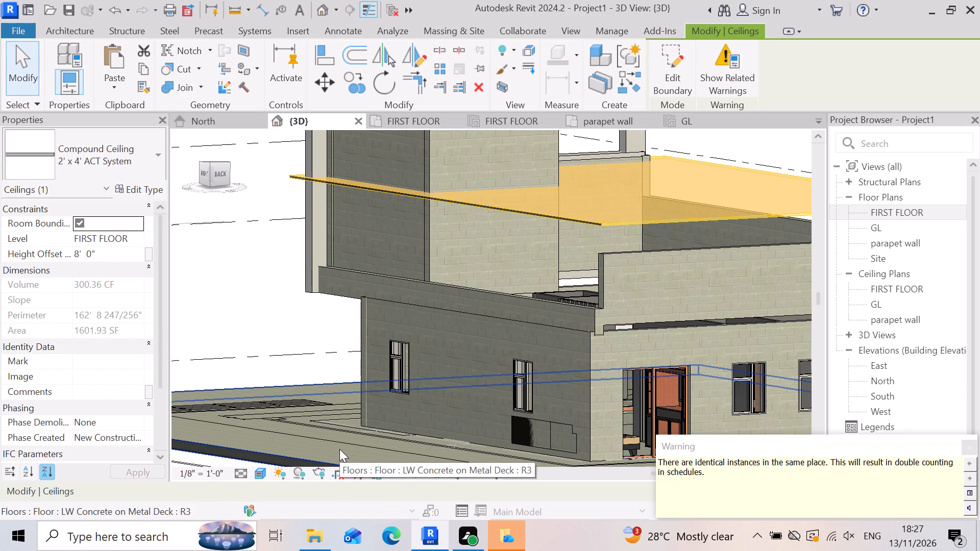
key("Escape")
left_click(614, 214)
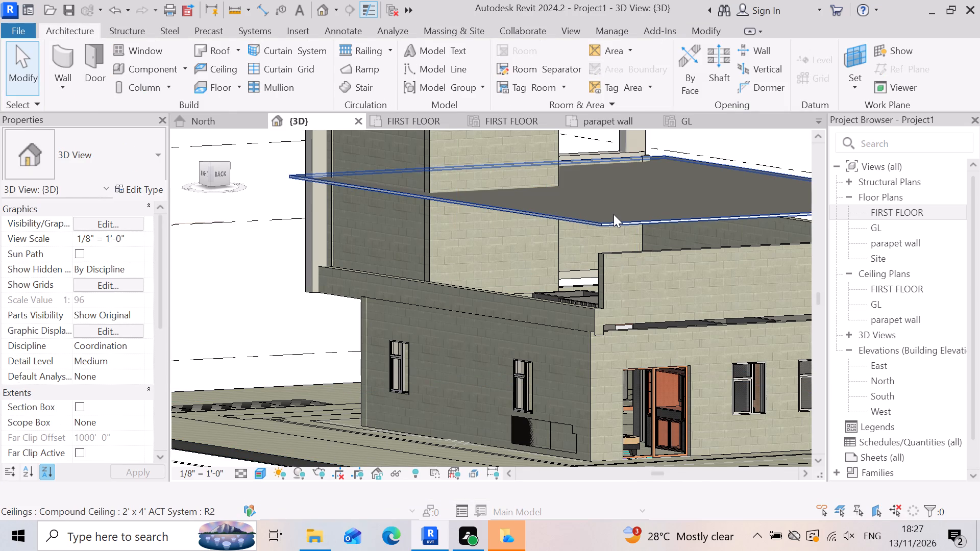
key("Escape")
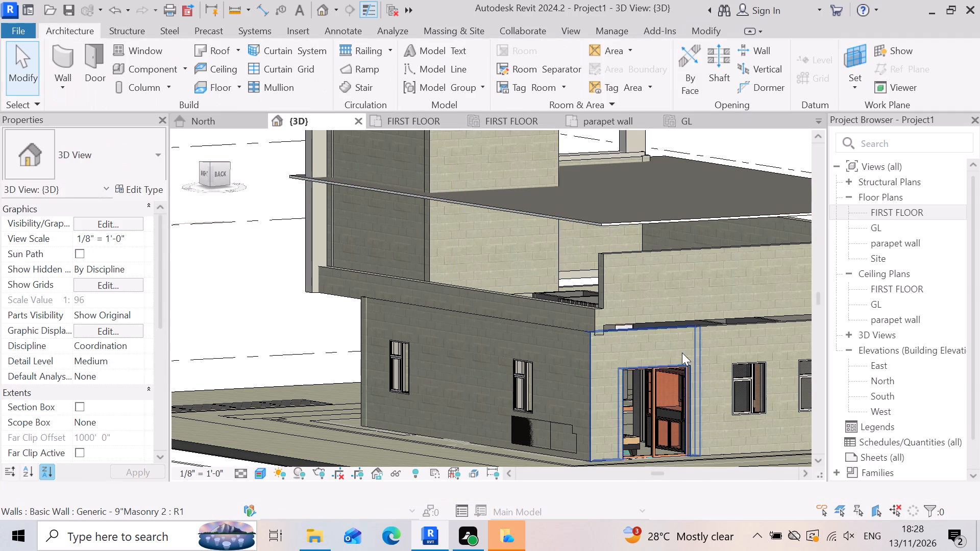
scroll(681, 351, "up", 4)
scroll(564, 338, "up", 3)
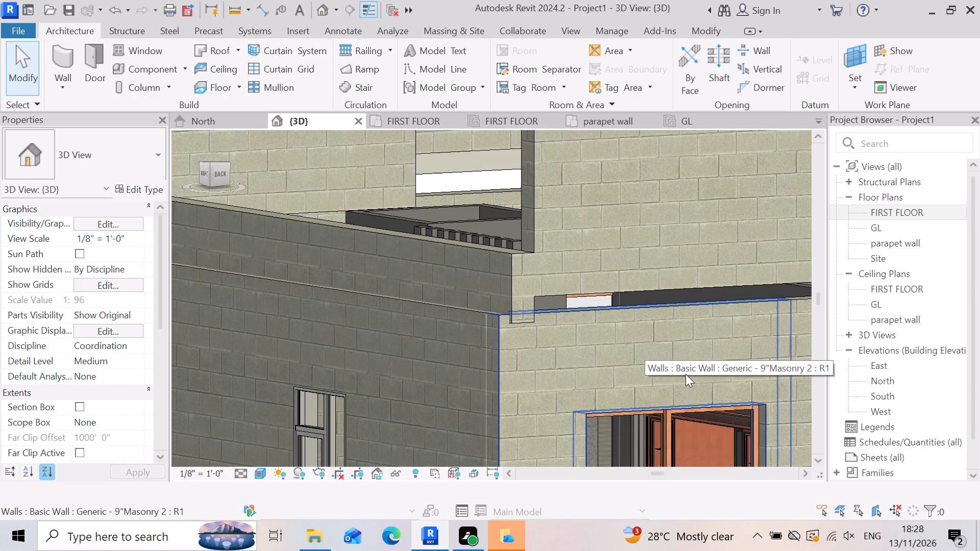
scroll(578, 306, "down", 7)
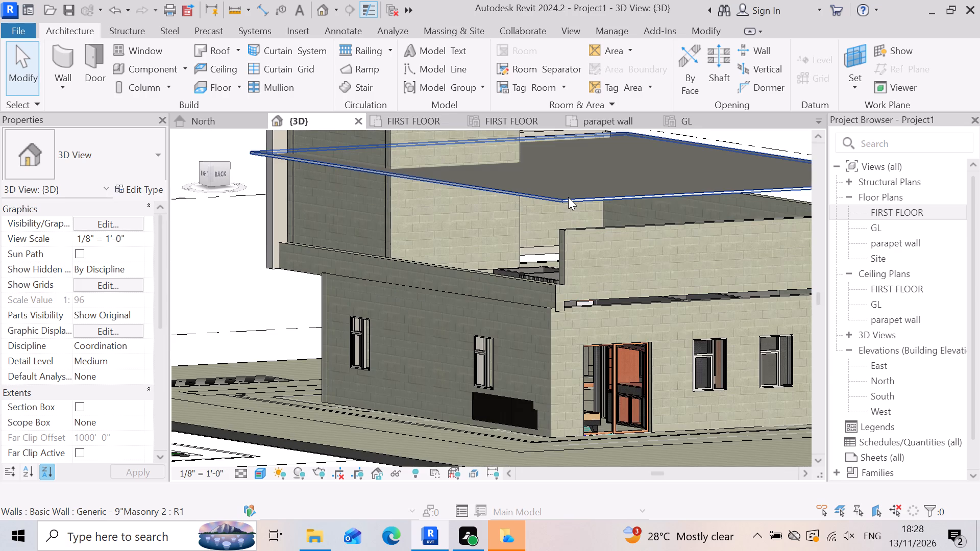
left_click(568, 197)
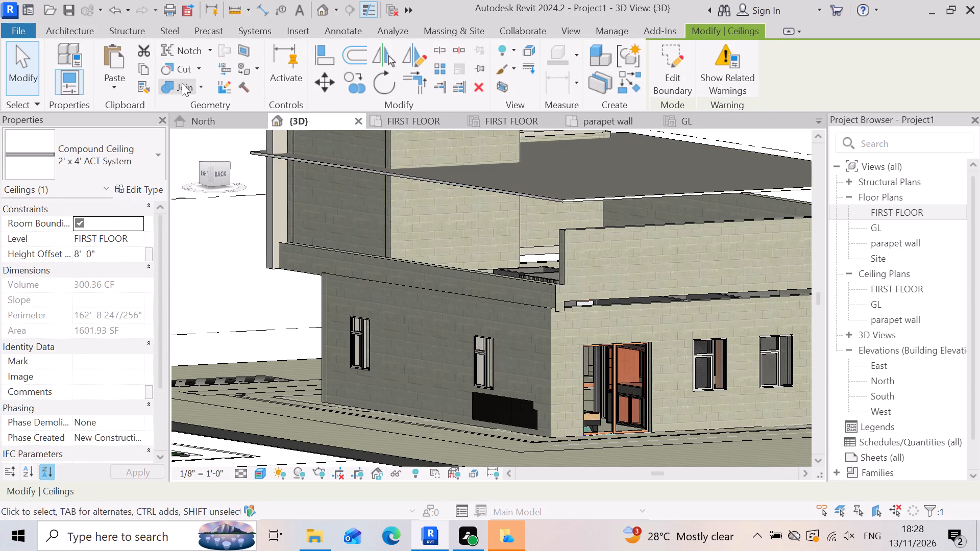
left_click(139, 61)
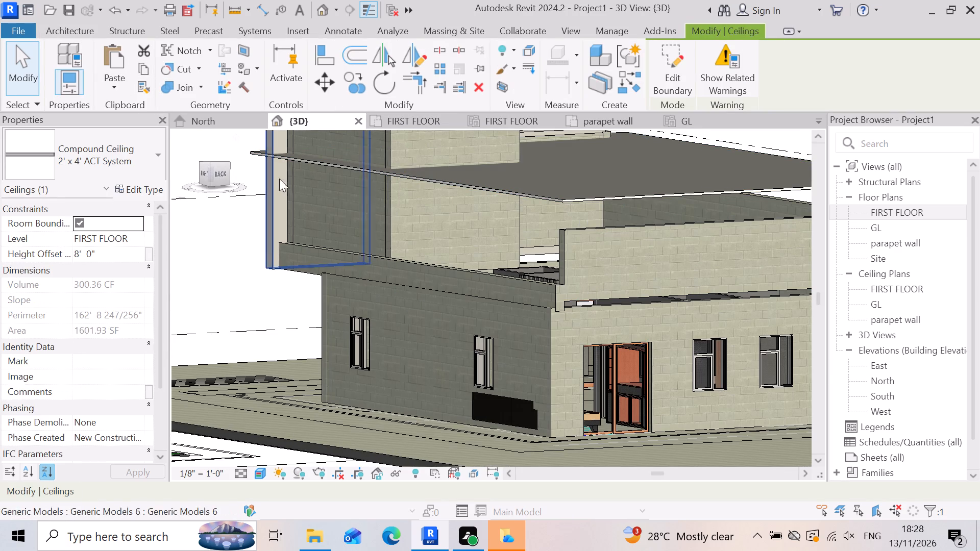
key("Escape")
Copy the FIRST FLOOR 2' x 4' ACT System ceiling and paste it aligned to the GL level.
left_click(582, 173)
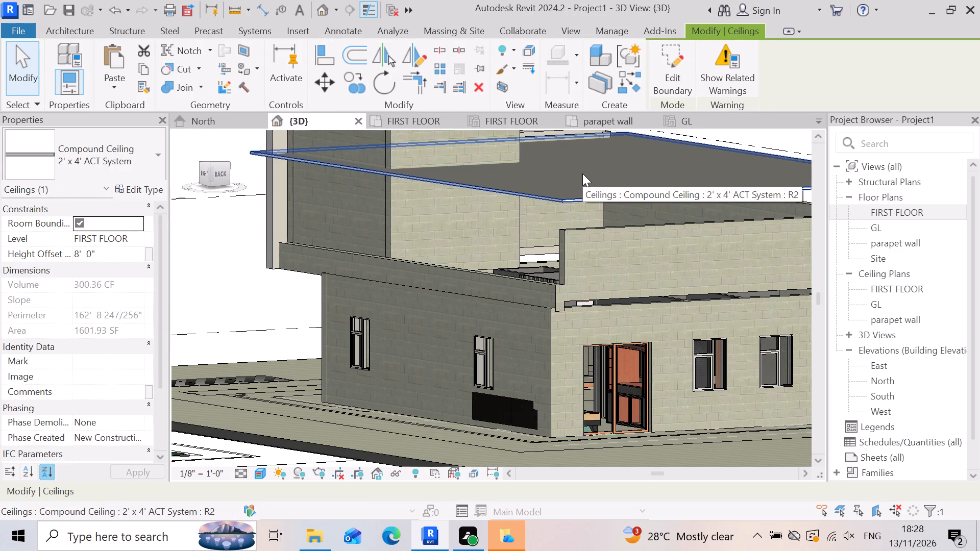
scroll(551, 259, "down", 3)
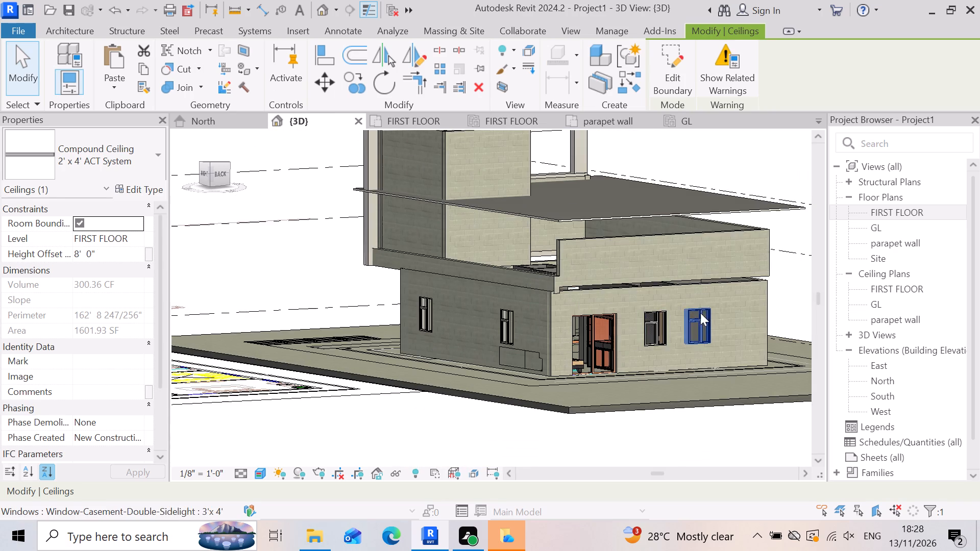
middle_click_drag(702, 250, 690, 239, "shift")
right_click_drag(701, 248, 541, 303, "shift")
middle_click_drag(635, 244, 574, 296, "shift")
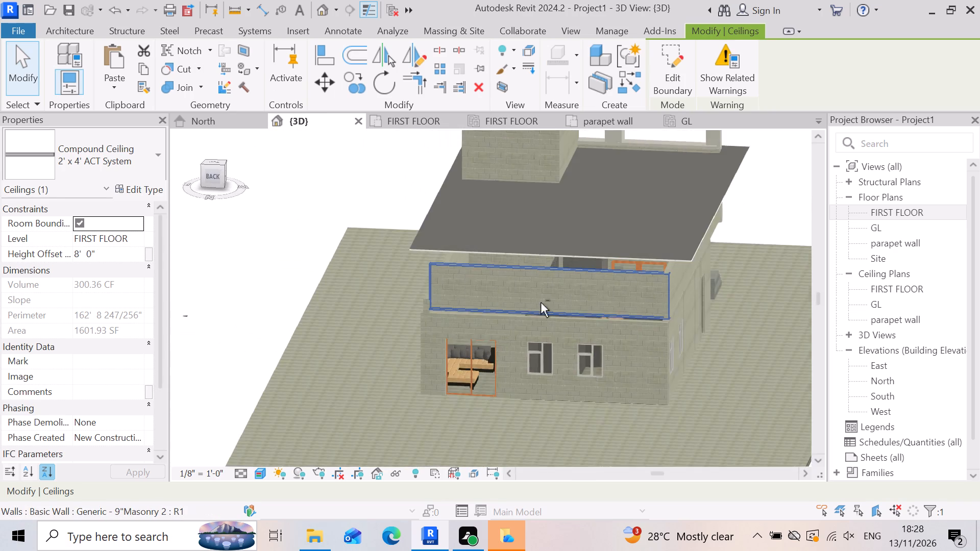
right_click_drag(541, 303, 521, 308, "shift")
scroll(765, 251, "up", 4)
left_click(571, 220)
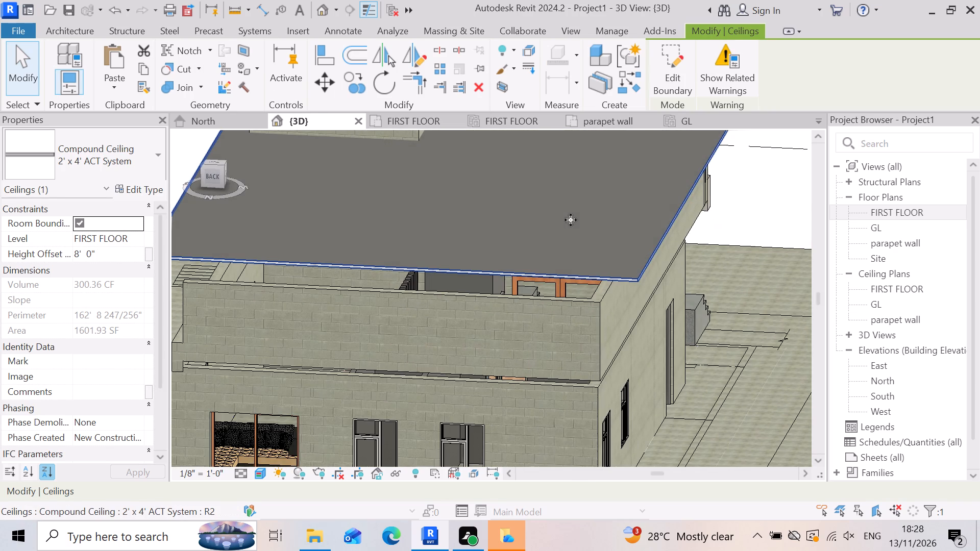
left_click(146, 65)
left_click(112, 86)
left_click(142, 153)
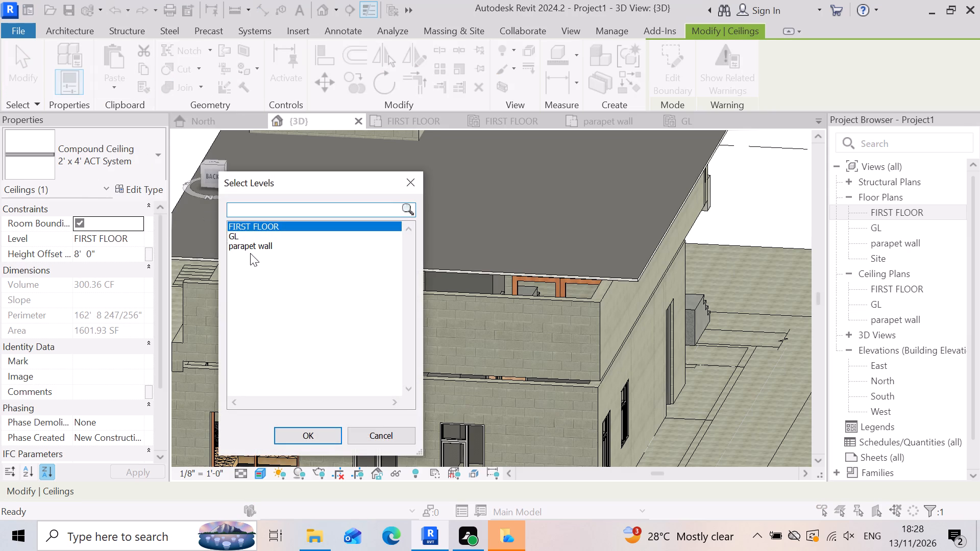
left_click(231, 234)
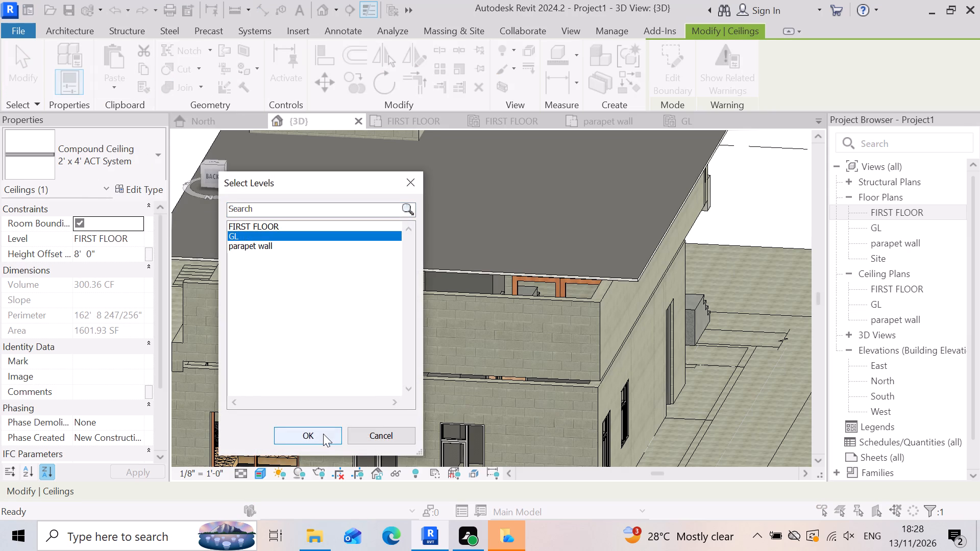
left_click(323, 434)
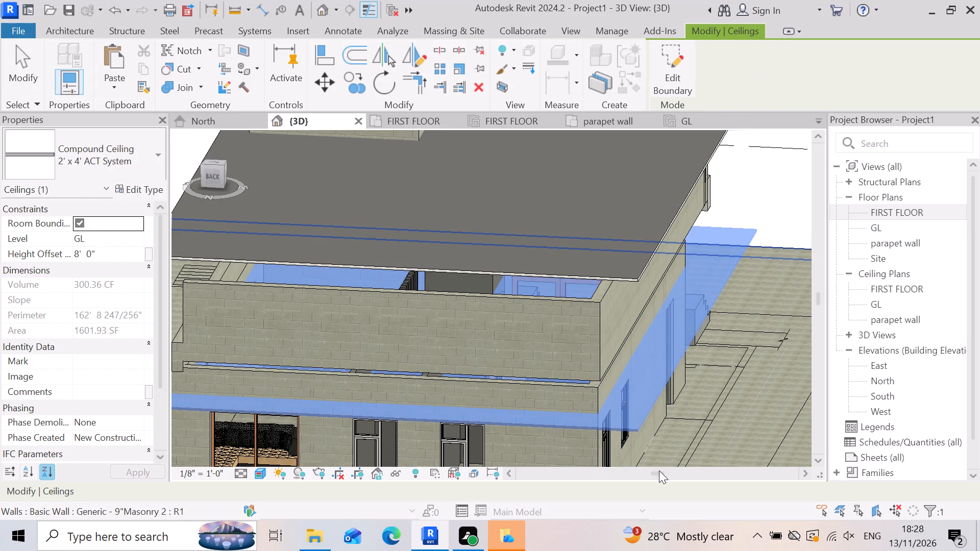
scroll(608, 392, "down", 3)
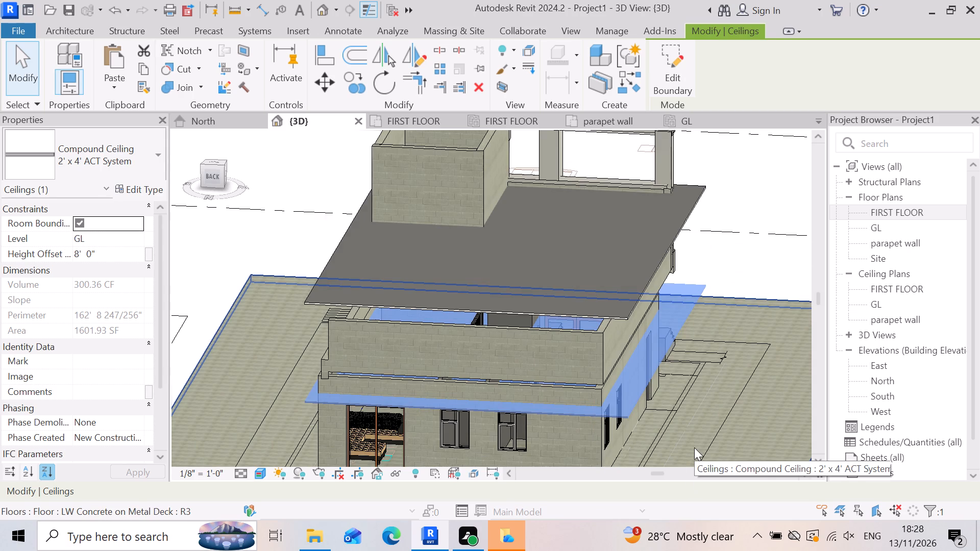
key("Escape")
Examine how the upper and lower 2' x 4' ACT System ceilings sit against the walls from the house's right side and front.
scroll(533, 352, "down", 3)
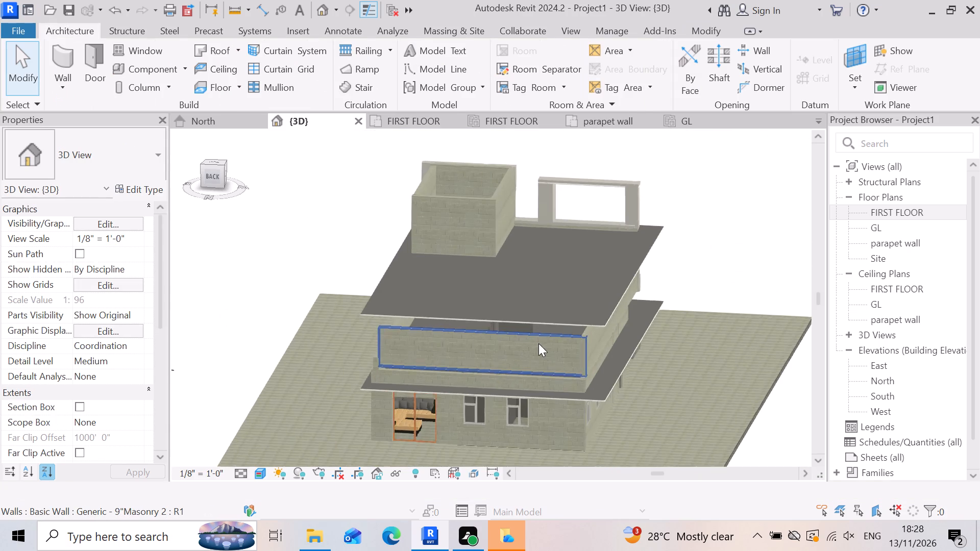
middle_click_drag(404, 369, 559, 334, "shift")
right_click_drag(430, 336, 559, 334, "shift")
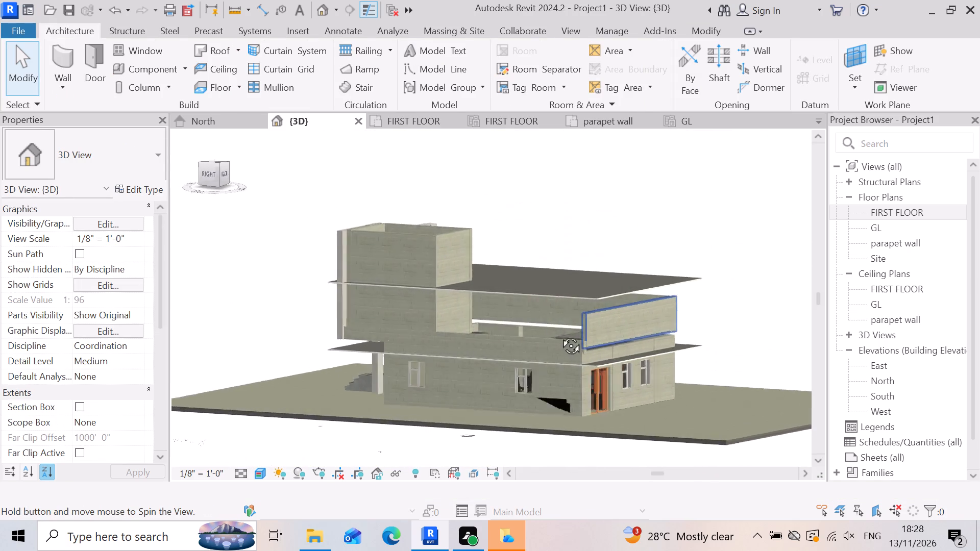
middle_click_drag(559, 334, 587, 340, "shift")
right_click_drag(559, 334, 591, 342, "shift")
scroll(556, 379, "up", 4)
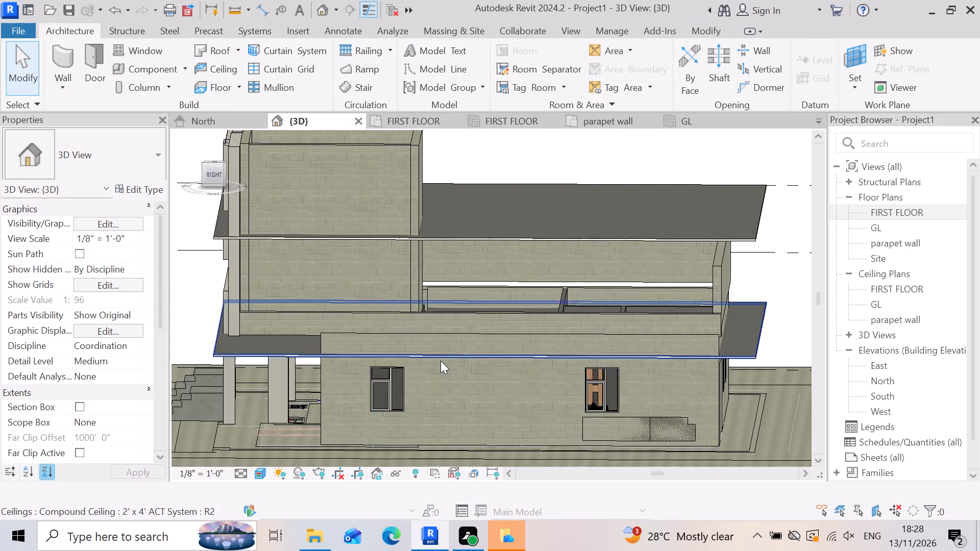
scroll(440, 361, "down", 2)
middle_click_drag(318, 388, 385, 361, "shift")
right_click_drag(311, 379, 385, 361, "shift")
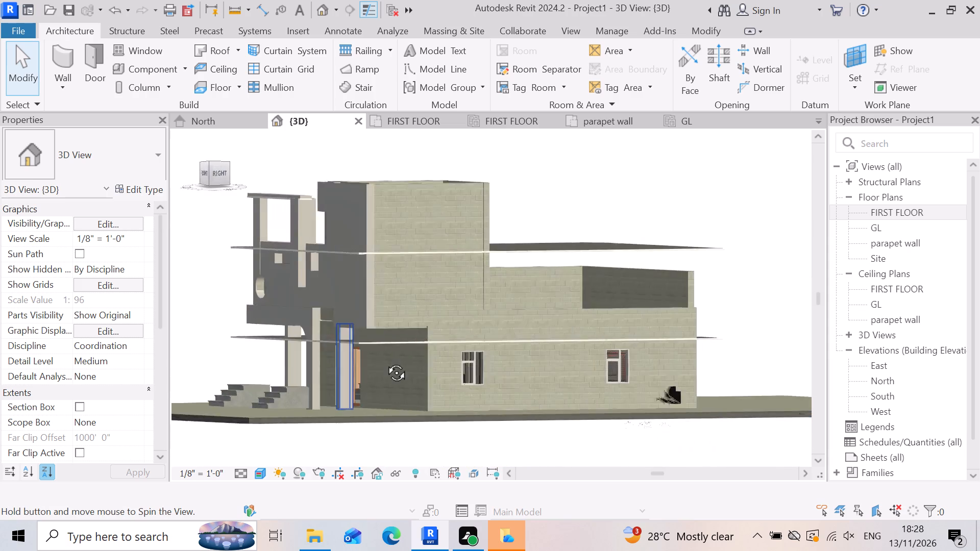
middle_click_drag(385, 361, 512, 379, "shift")
right_click_drag(385, 361, 513, 379, "shift")
Select the upper FIRST FLOOR 2' x 4' ACT System ceiling where it crosses the front facade.
scroll(670, 367, "up", 3)
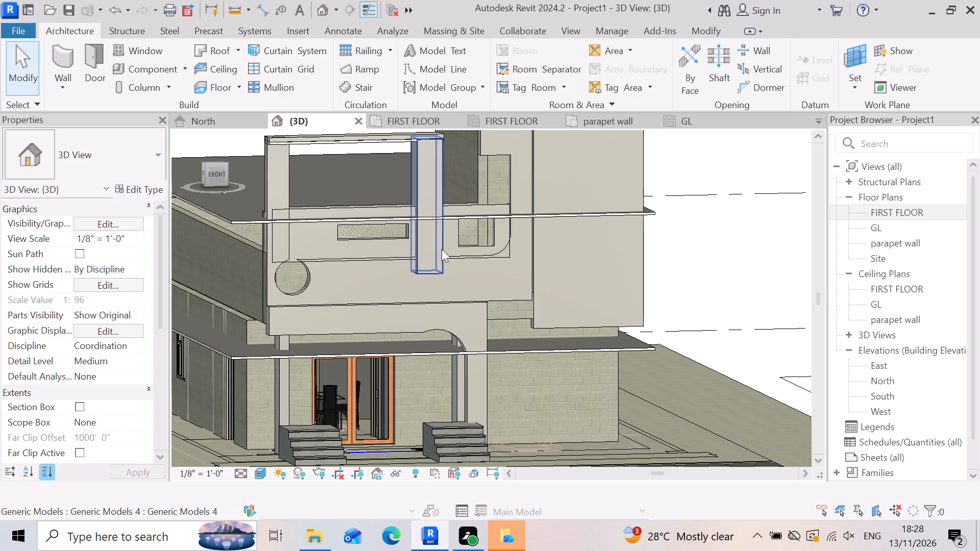
scroll(251, 204, "up", 5)
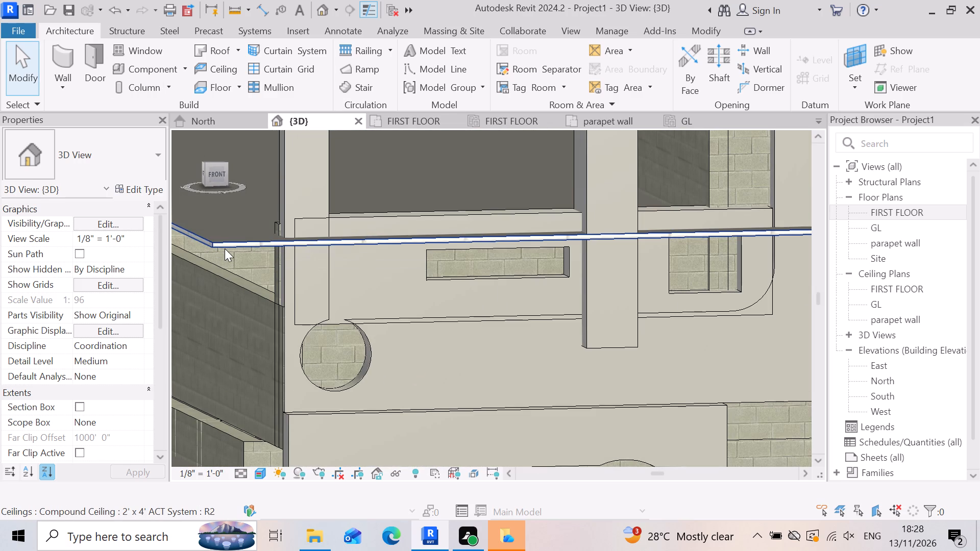
left_click(224, 236)
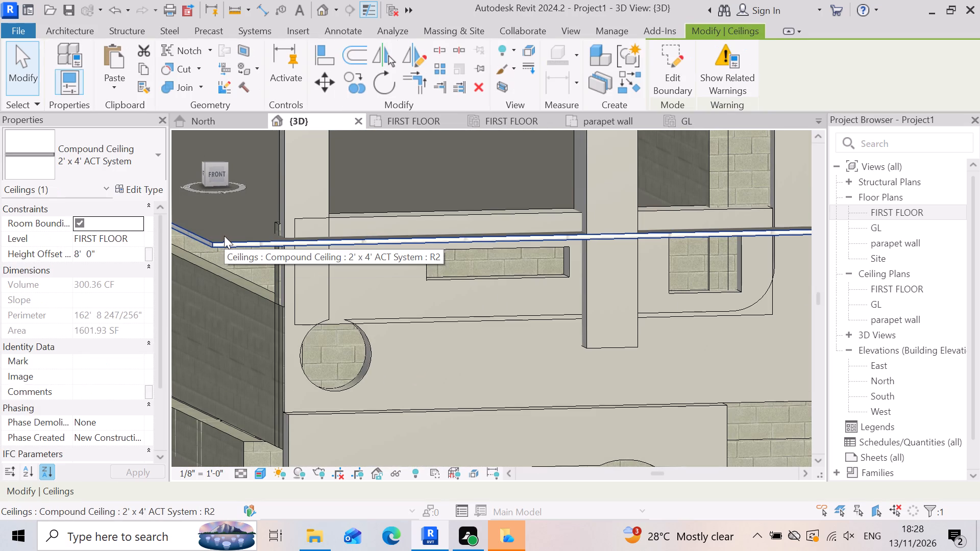
key("Escape")
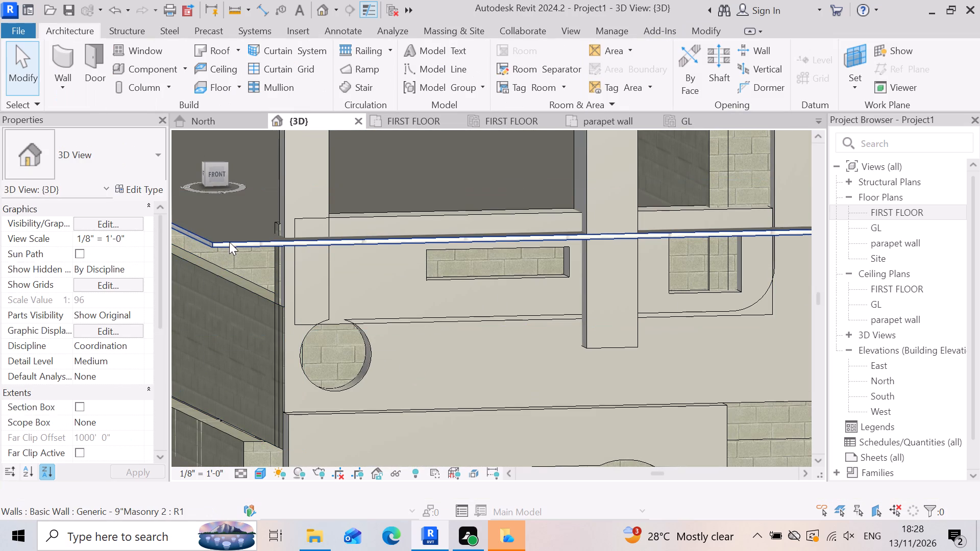
left_click(229, 242)
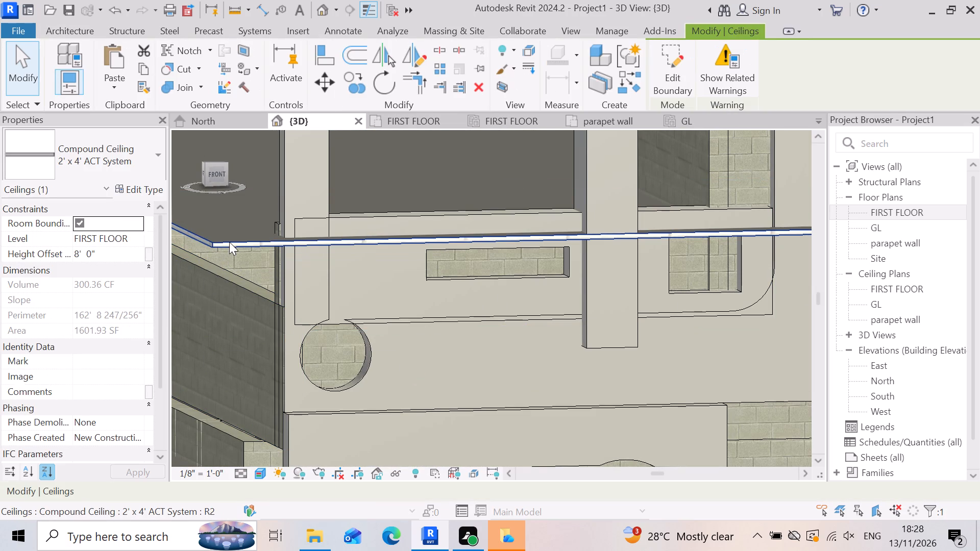
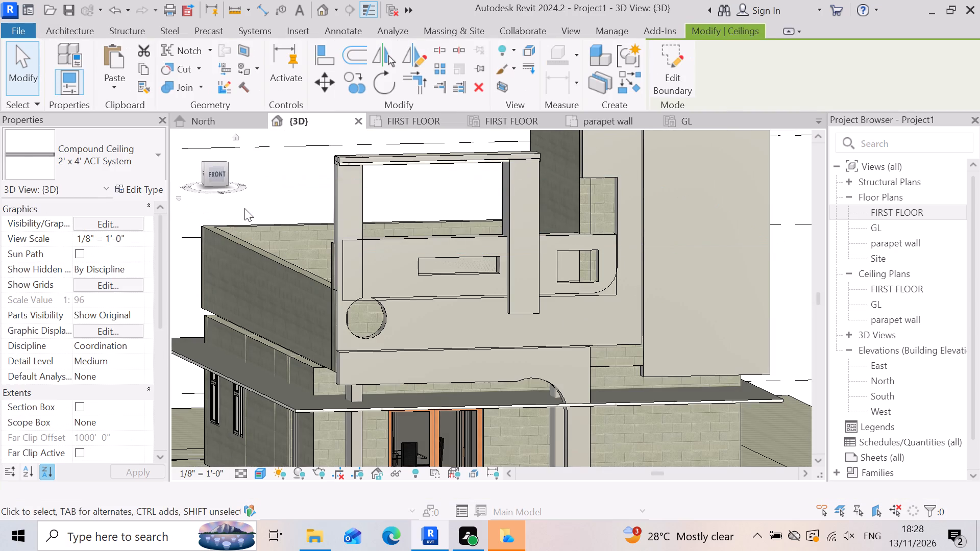
Examine the entrance steps and ground slab at the house's front, including from a low angle.
scroll(337, 250, "down", 3)
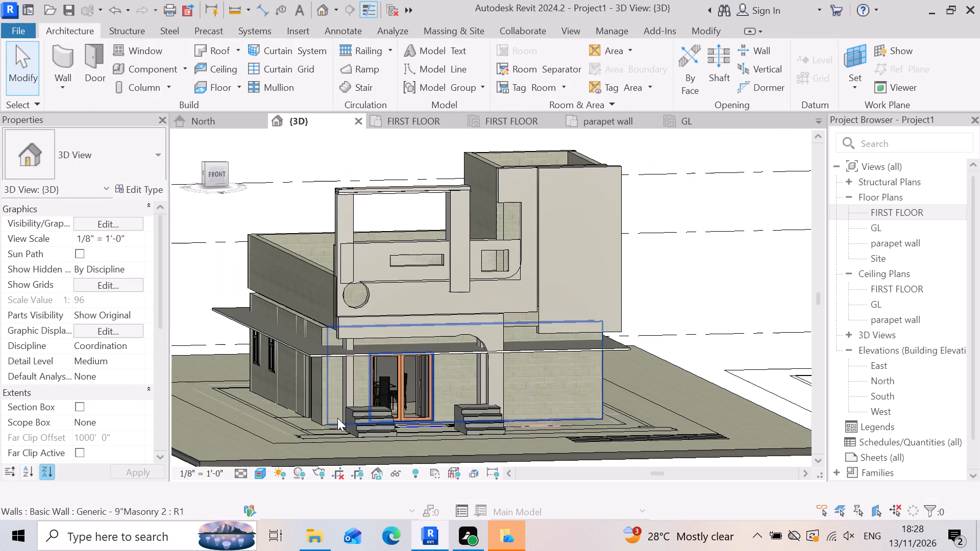
scroll(550, 379, "up", 2)
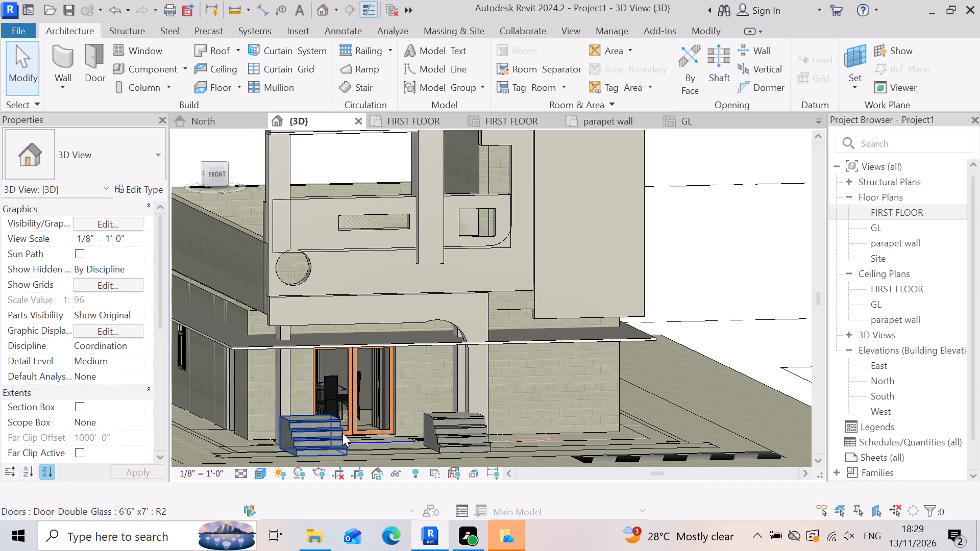
middle_click_drag(342, 433, 335, 400)
right_click_drag(342, 433, 335, 400, "shift")
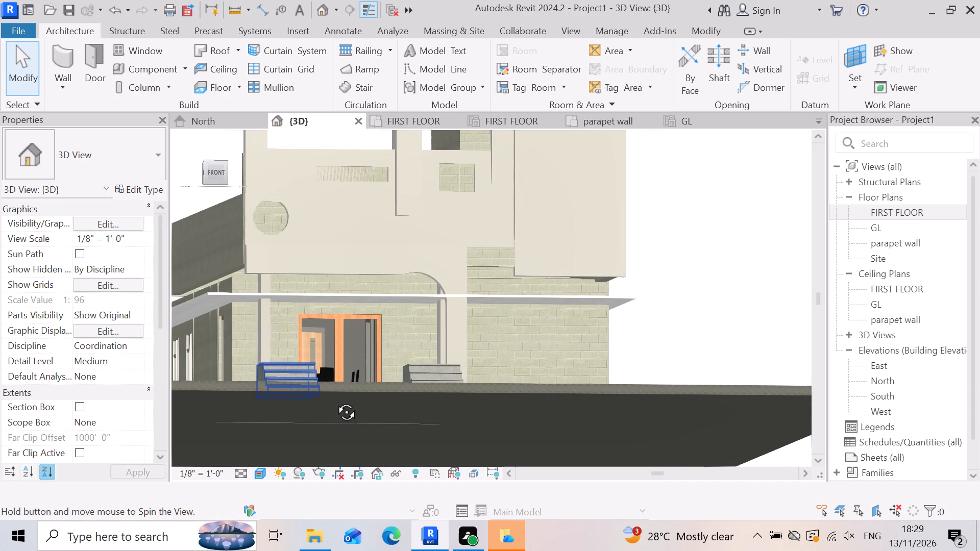
middle_click_drag(335, 400, 333, 429)
right_click_drag(335, 400, 333, 429, "shift")
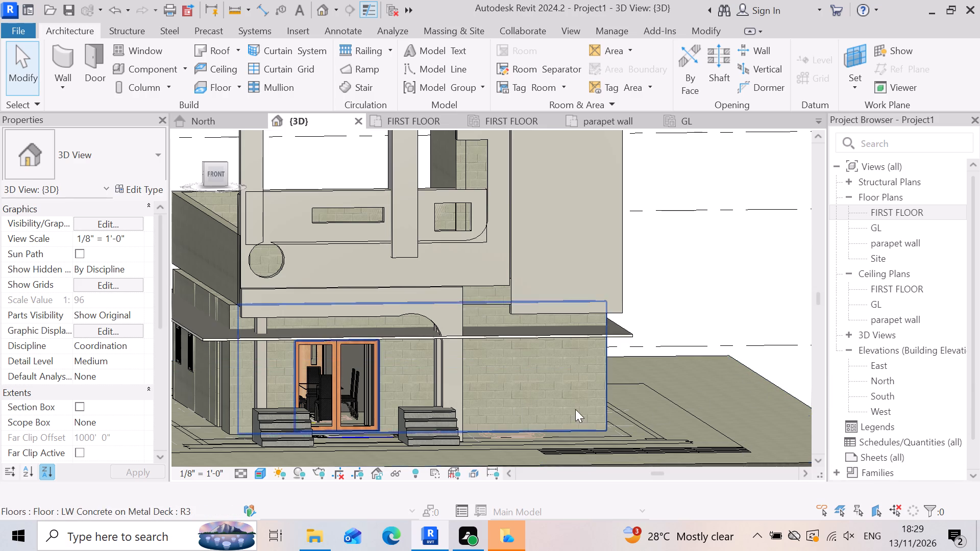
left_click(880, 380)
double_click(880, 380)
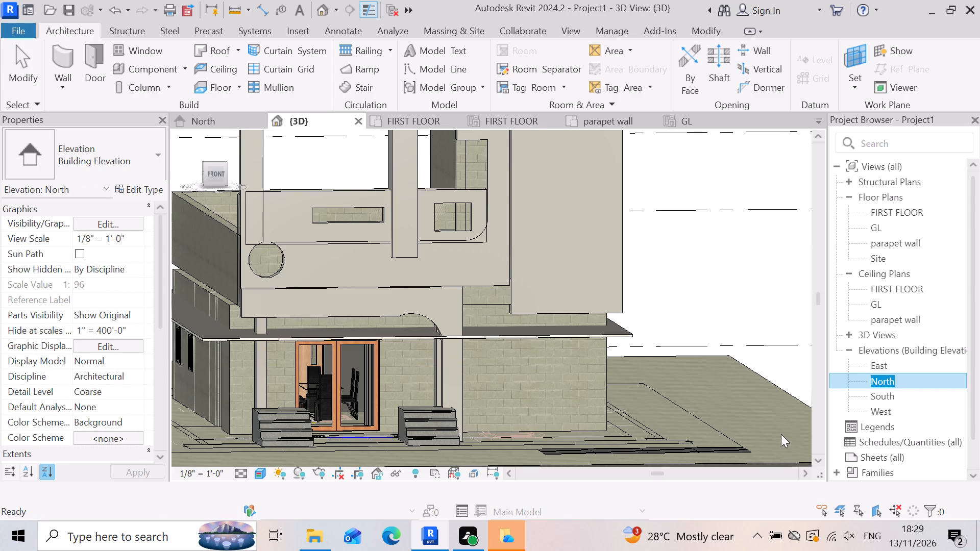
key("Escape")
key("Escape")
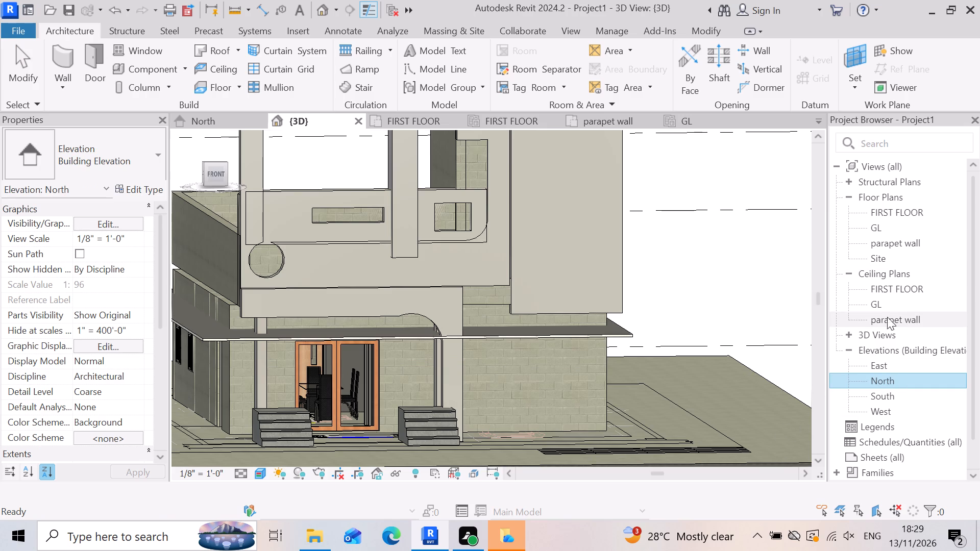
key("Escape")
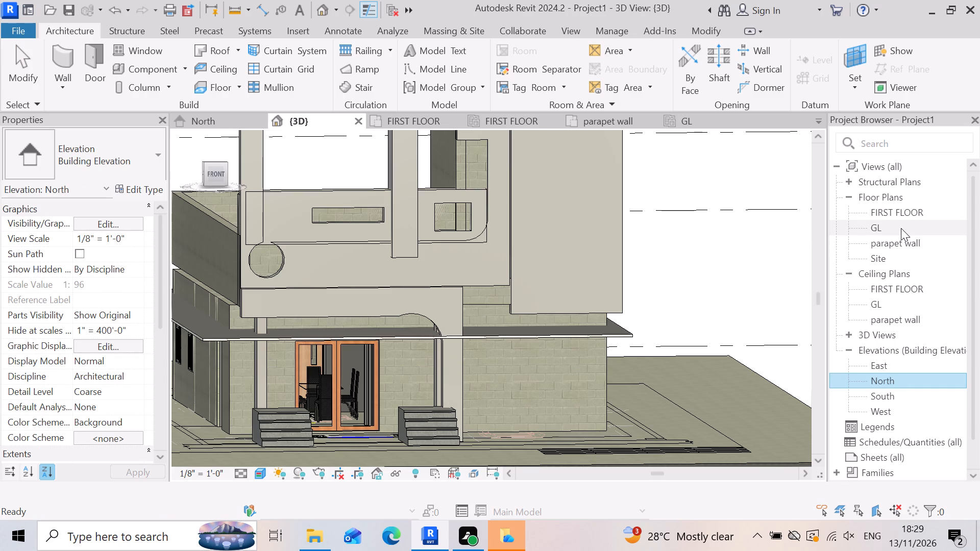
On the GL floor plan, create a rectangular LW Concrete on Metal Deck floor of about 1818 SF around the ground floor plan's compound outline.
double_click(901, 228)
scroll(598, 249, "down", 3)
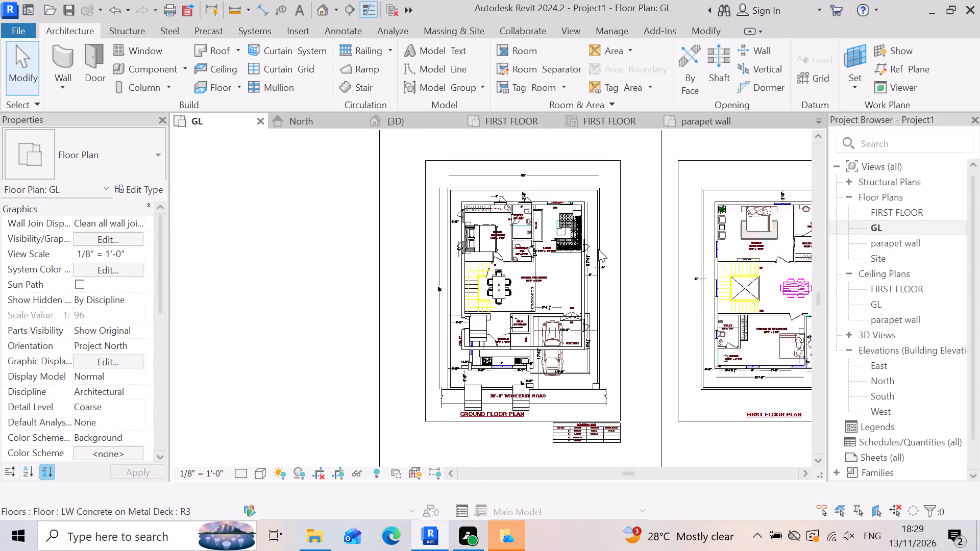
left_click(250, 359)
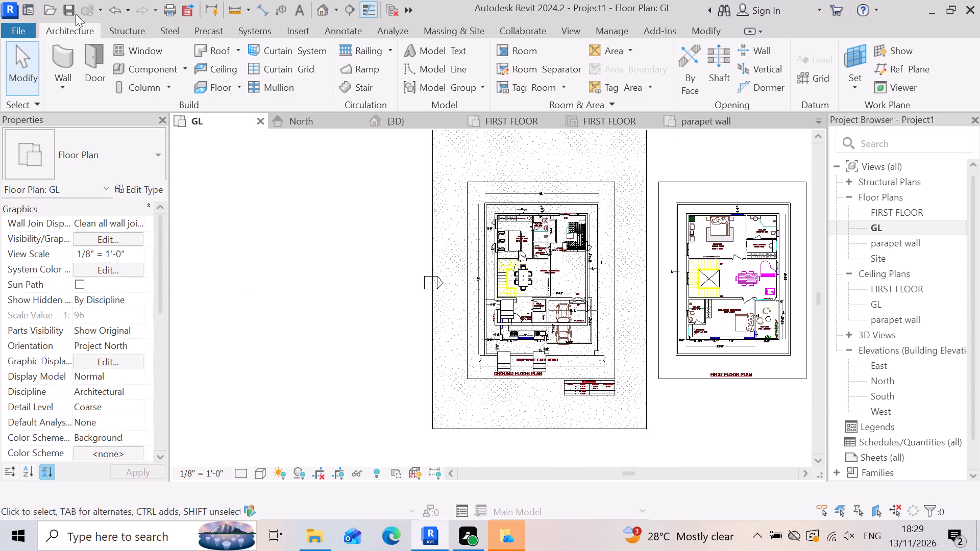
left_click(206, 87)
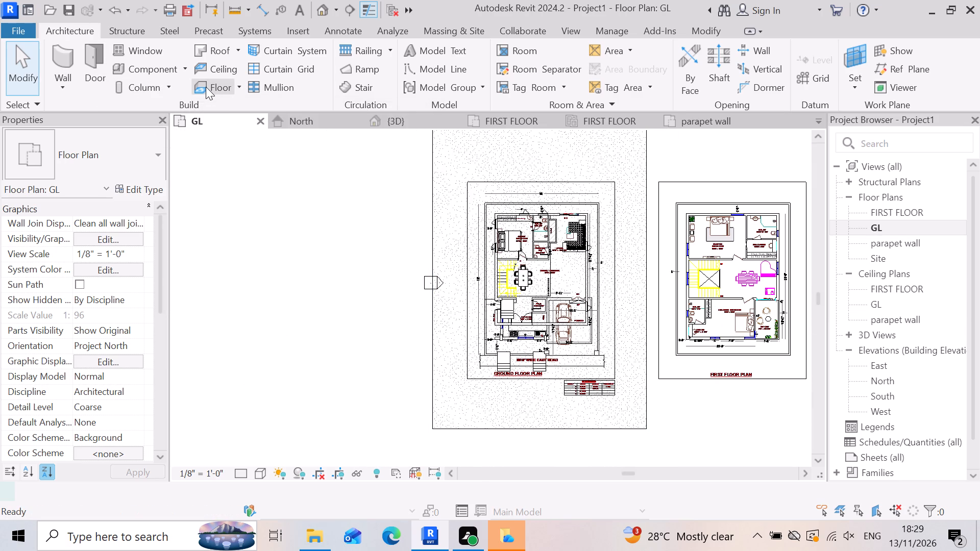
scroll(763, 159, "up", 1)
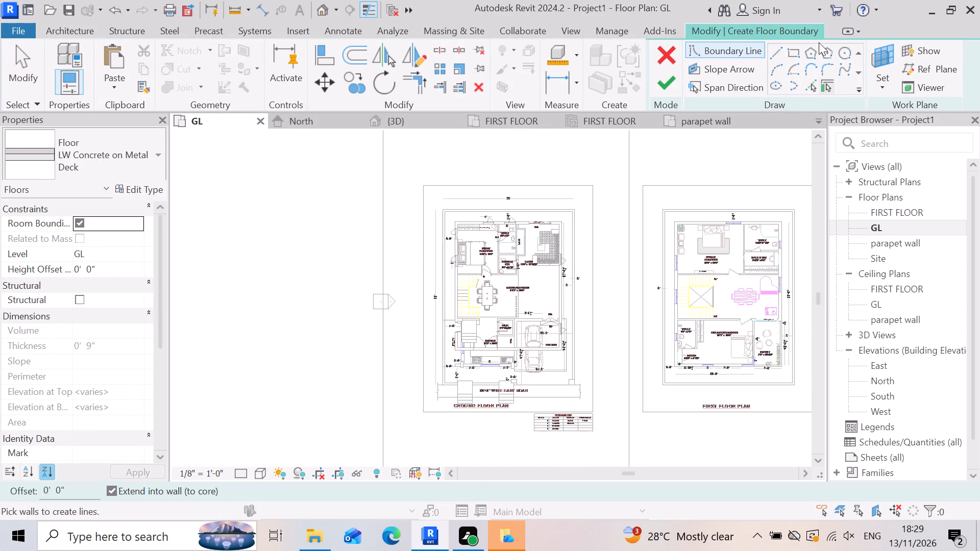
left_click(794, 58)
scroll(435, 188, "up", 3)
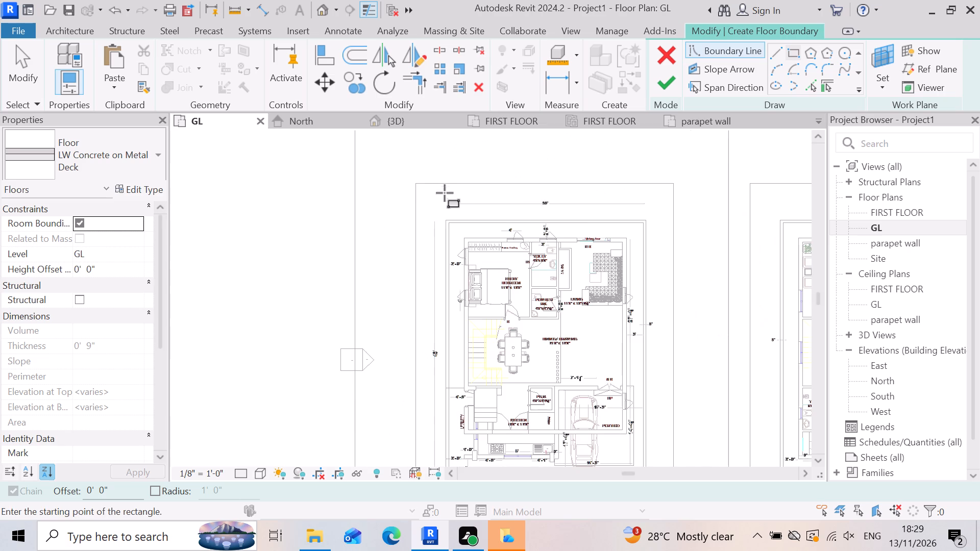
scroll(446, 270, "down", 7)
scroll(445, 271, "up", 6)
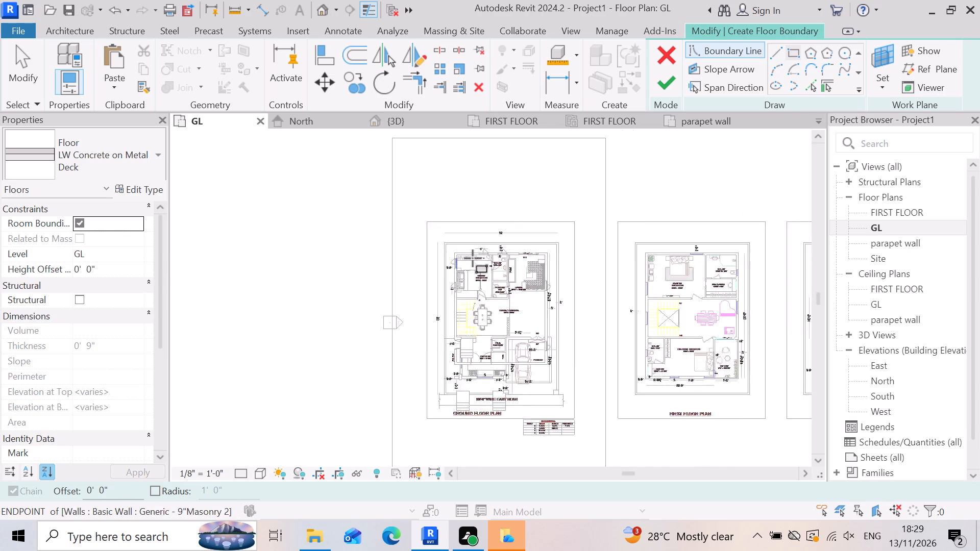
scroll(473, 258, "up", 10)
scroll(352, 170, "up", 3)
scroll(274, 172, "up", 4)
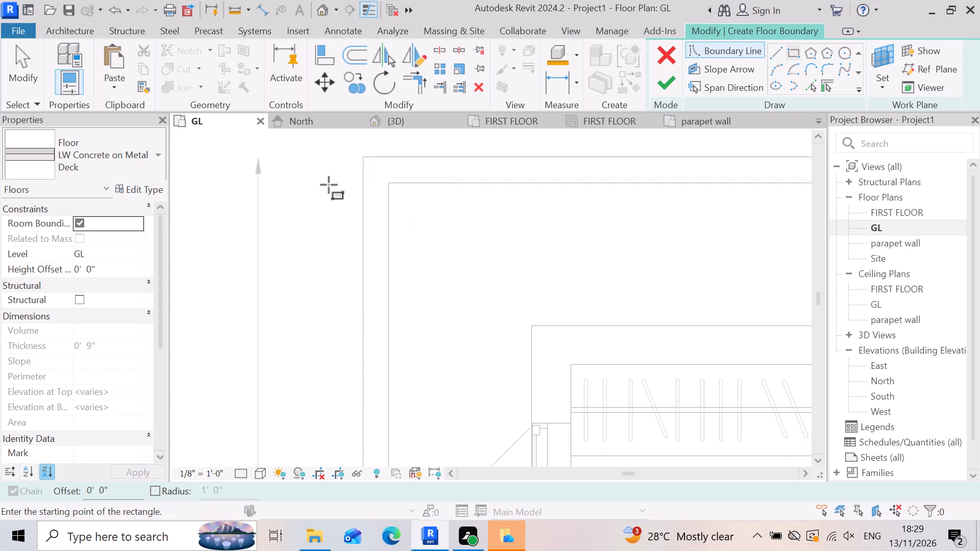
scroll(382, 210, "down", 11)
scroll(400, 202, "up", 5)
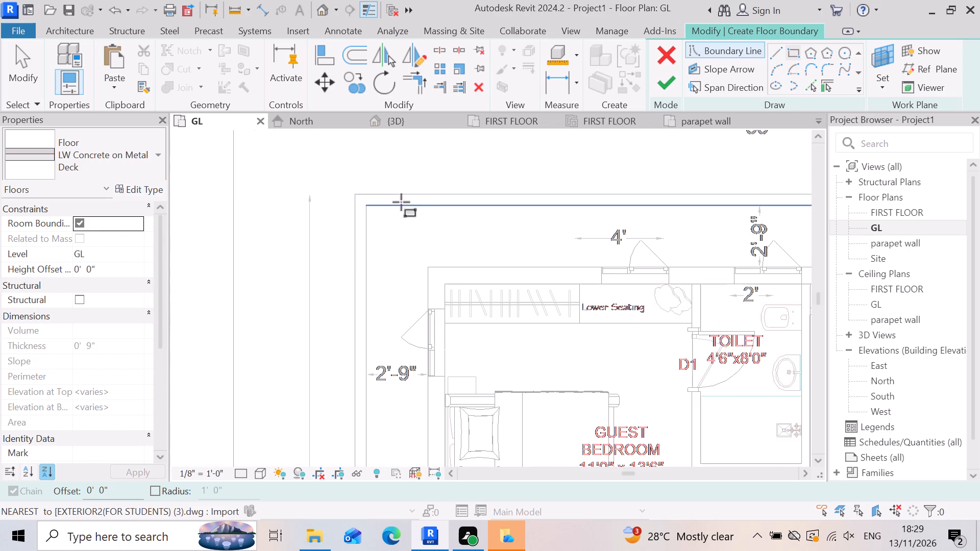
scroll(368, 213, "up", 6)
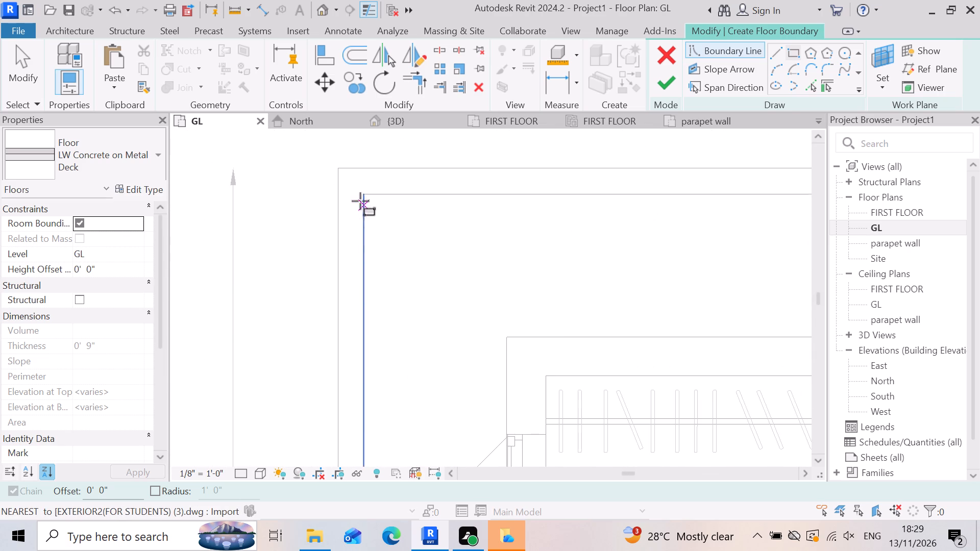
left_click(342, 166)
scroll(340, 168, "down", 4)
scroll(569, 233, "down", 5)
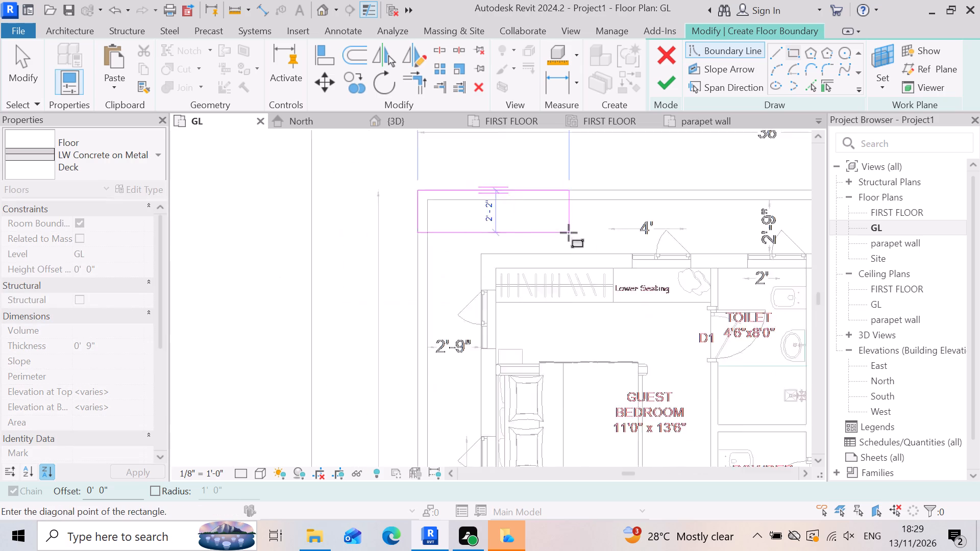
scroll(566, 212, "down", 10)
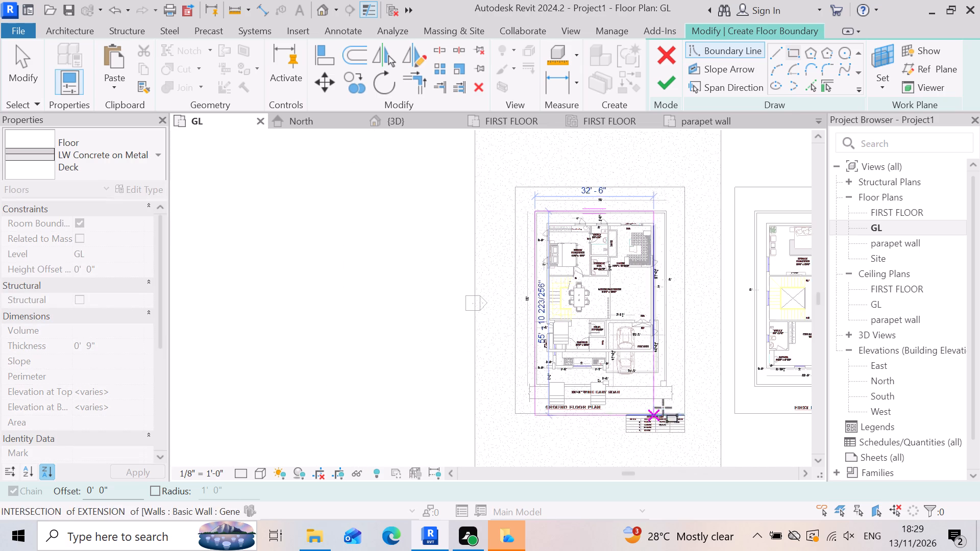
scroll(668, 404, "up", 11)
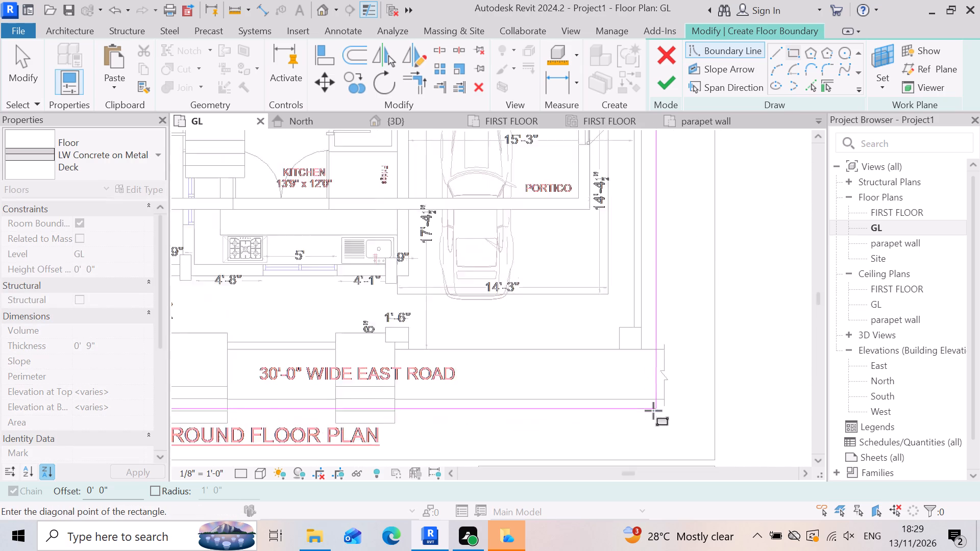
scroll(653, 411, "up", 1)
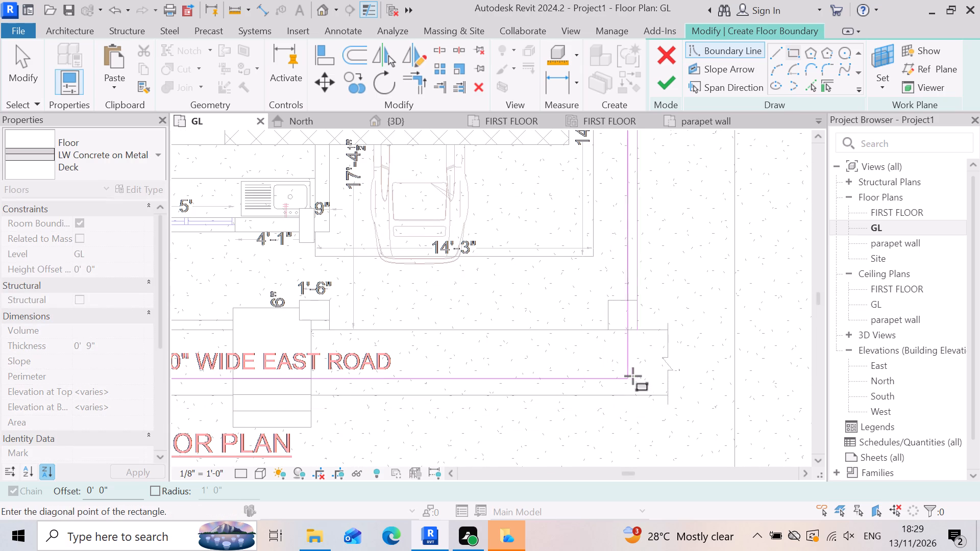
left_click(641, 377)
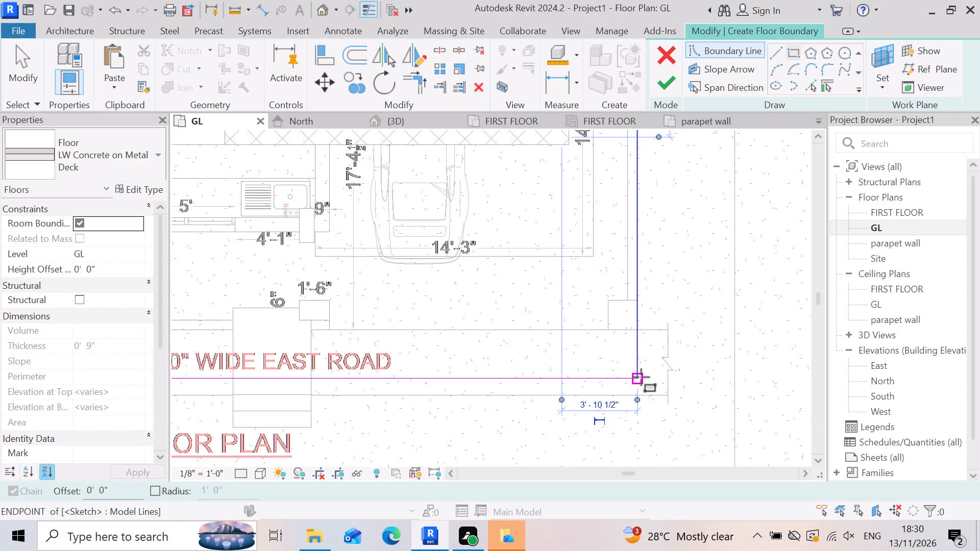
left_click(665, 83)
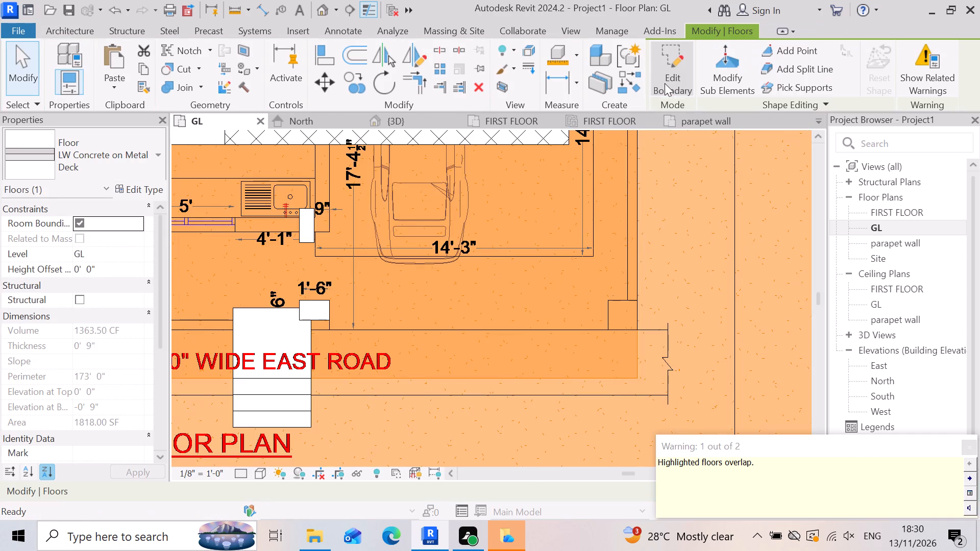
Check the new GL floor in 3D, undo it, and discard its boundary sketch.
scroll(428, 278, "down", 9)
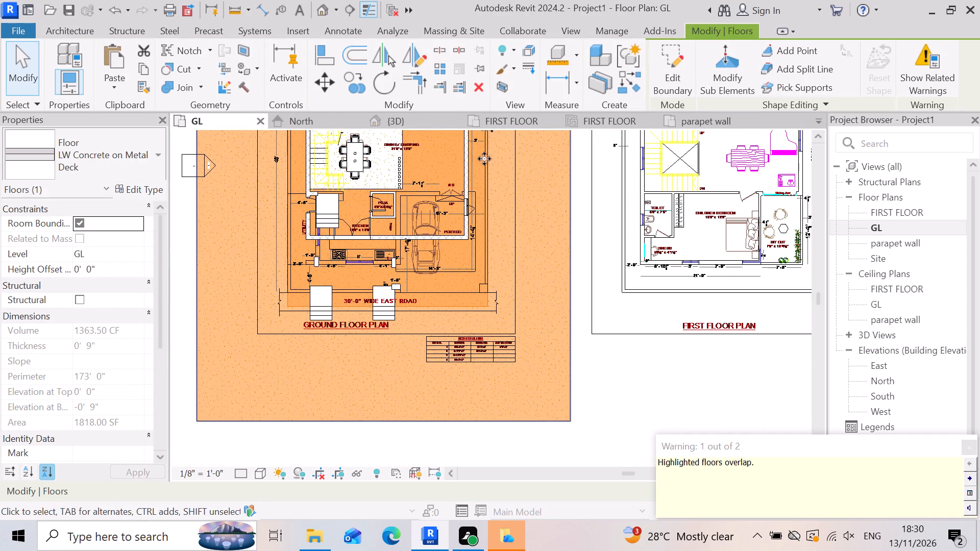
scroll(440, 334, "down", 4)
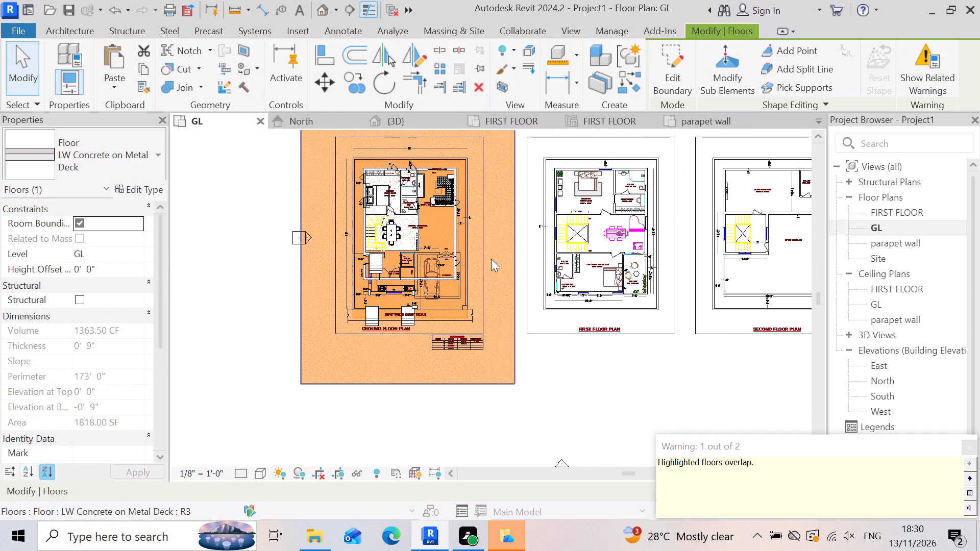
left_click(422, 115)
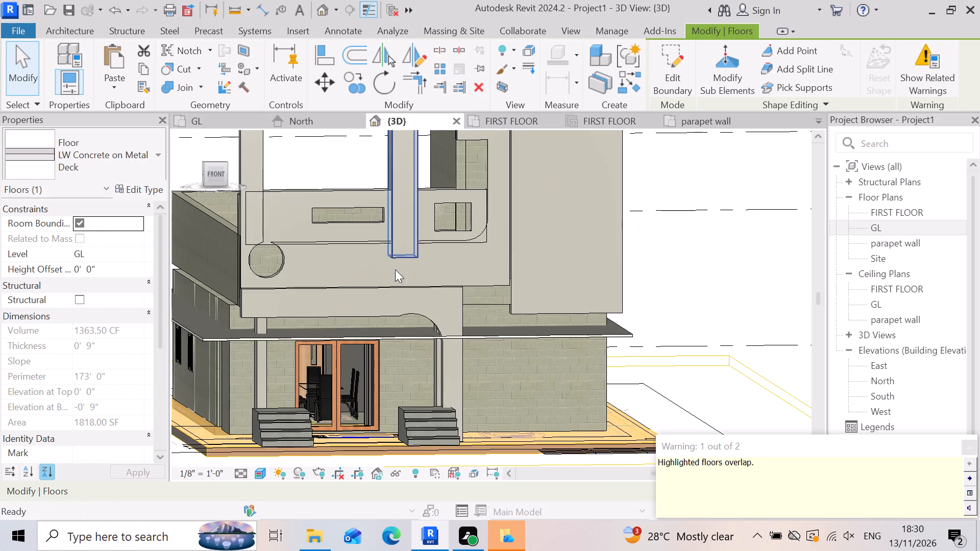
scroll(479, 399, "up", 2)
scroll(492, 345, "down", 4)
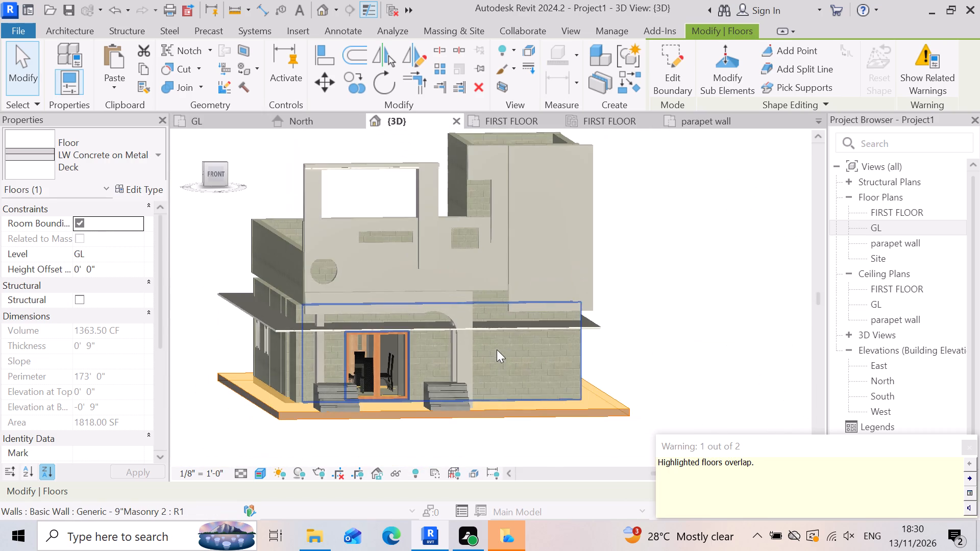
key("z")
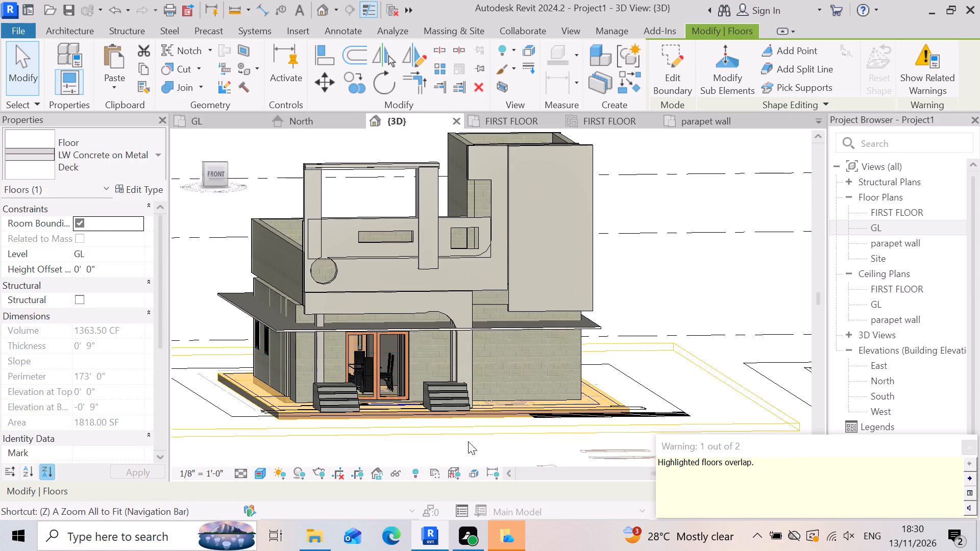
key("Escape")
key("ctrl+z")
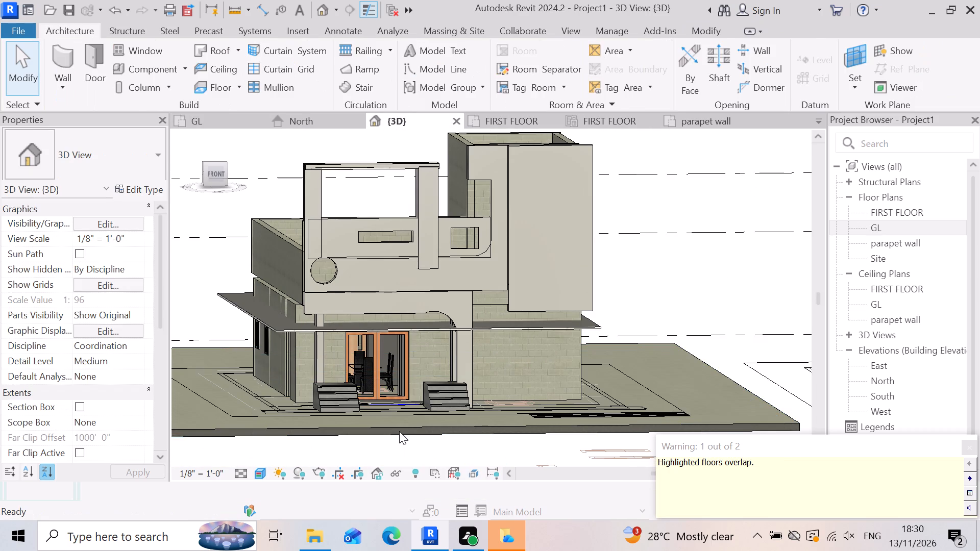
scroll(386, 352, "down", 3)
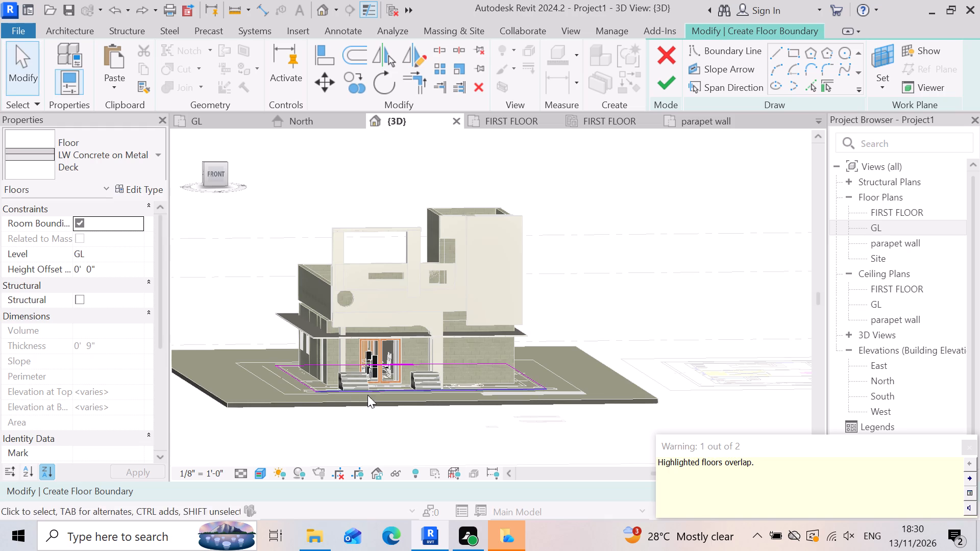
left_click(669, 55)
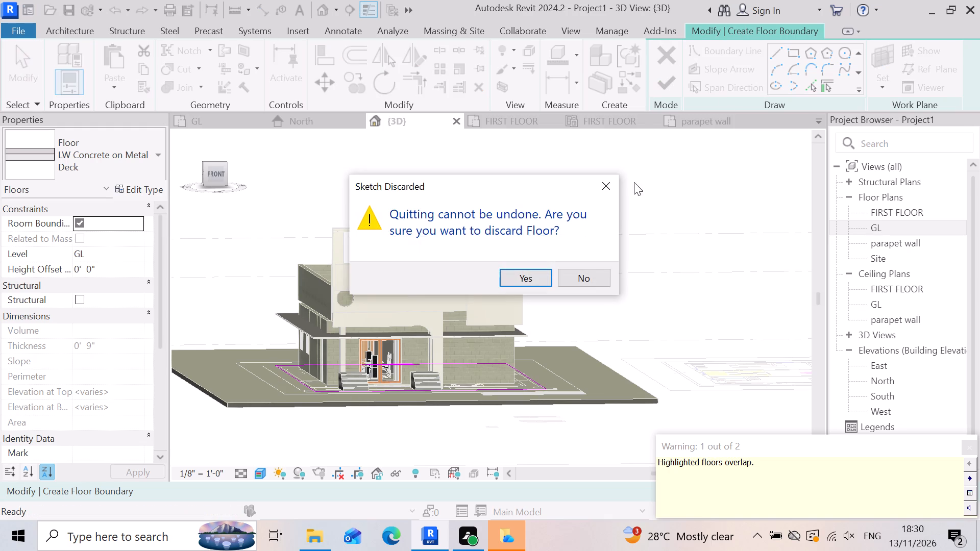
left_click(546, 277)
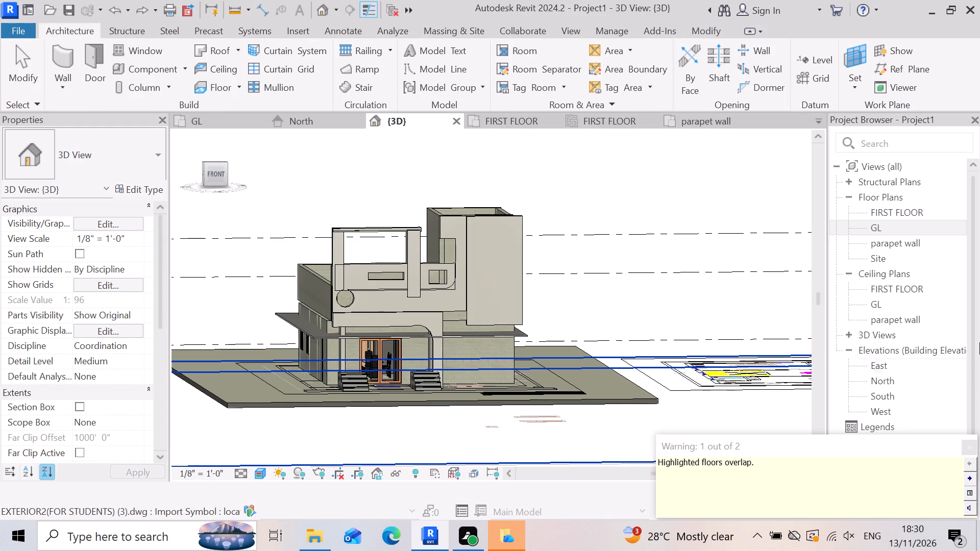
In the North elevation, copy the GL LW Concrete on Metal Deck floor and paste it aligned to the FIRST FLOOR level.
double_click(917, 381)
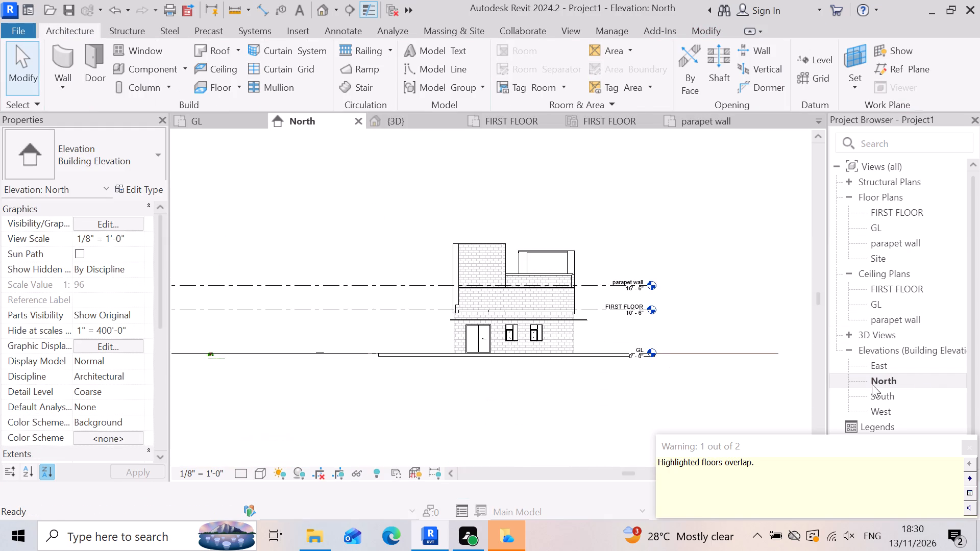
scroll(517, 336, "up", 5)
scroll(617, 307, "up", 3)
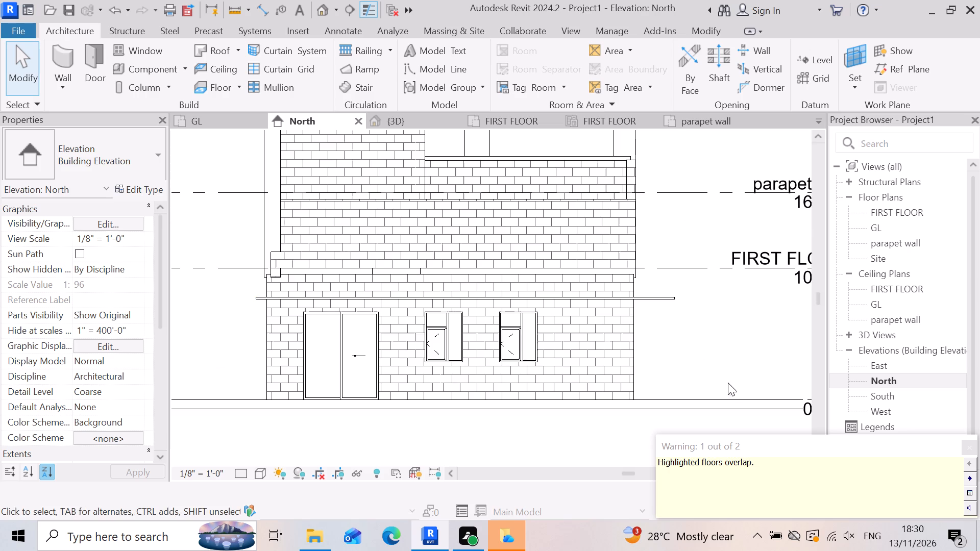
left_click(673, 414)
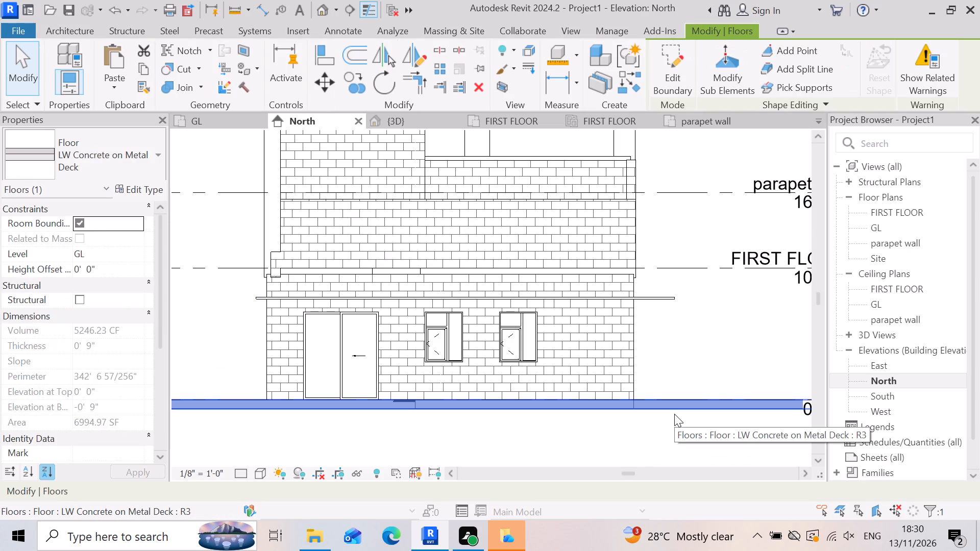
left_click(145, 71)
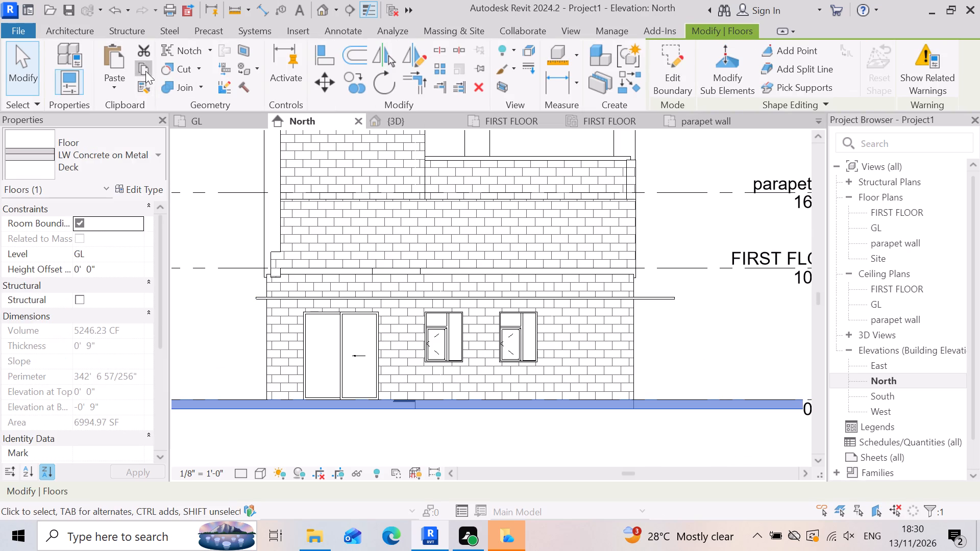
left_click(115, 89)
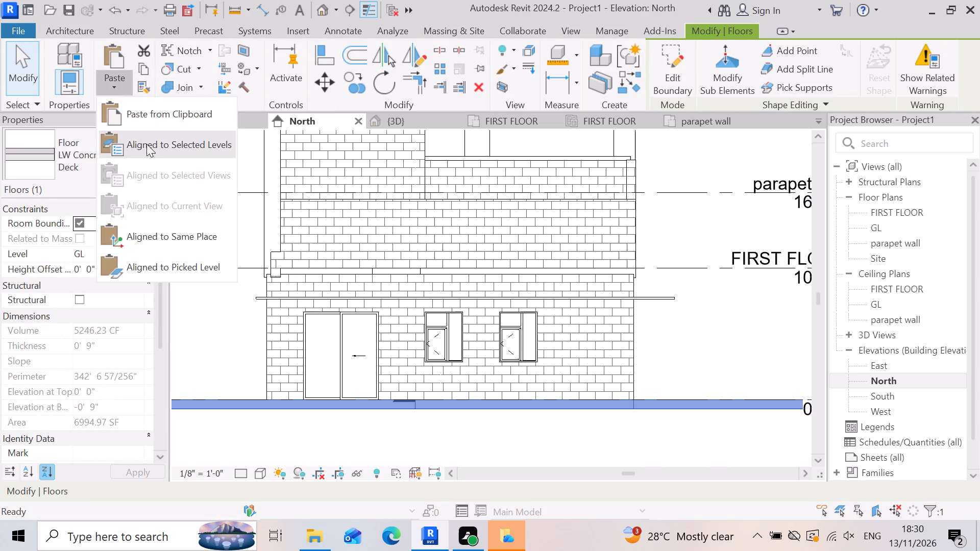
left_click(148, 143)
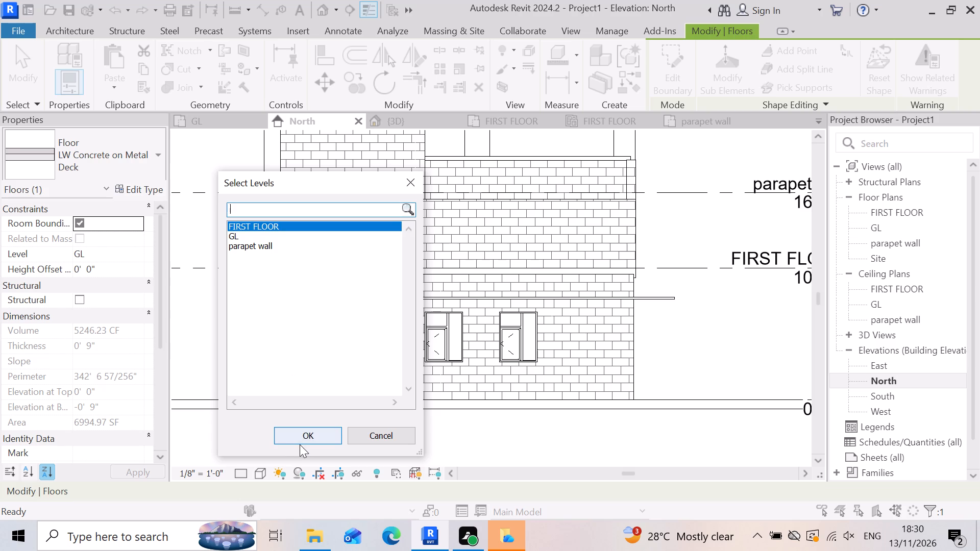
left_click(298, 436)
left_click(522, 448)
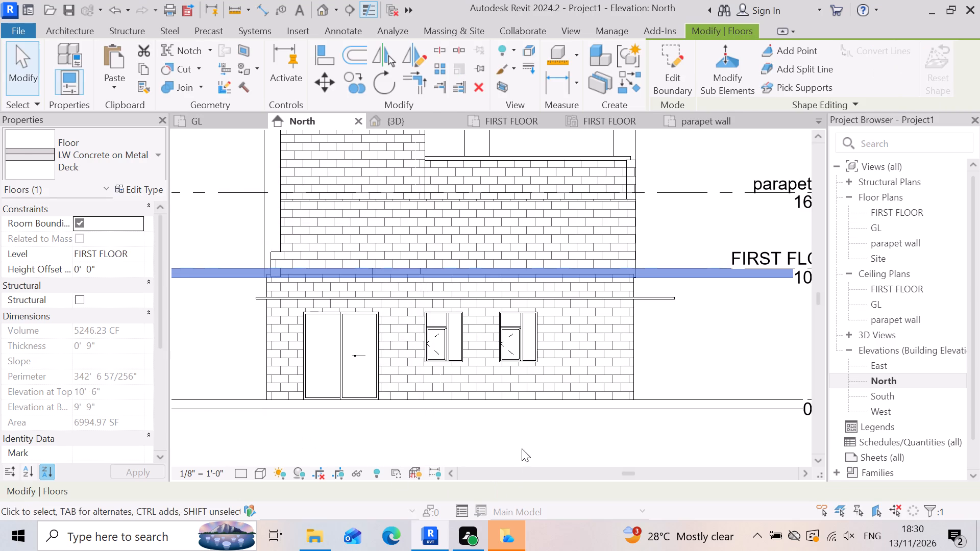
Delete the GL 2' x 4' ACT System ceiling just above the ground-floor door and windows in the North elevation.
scroll(560, 344, "down", 4)
scroll(621, 300, "up", 1)
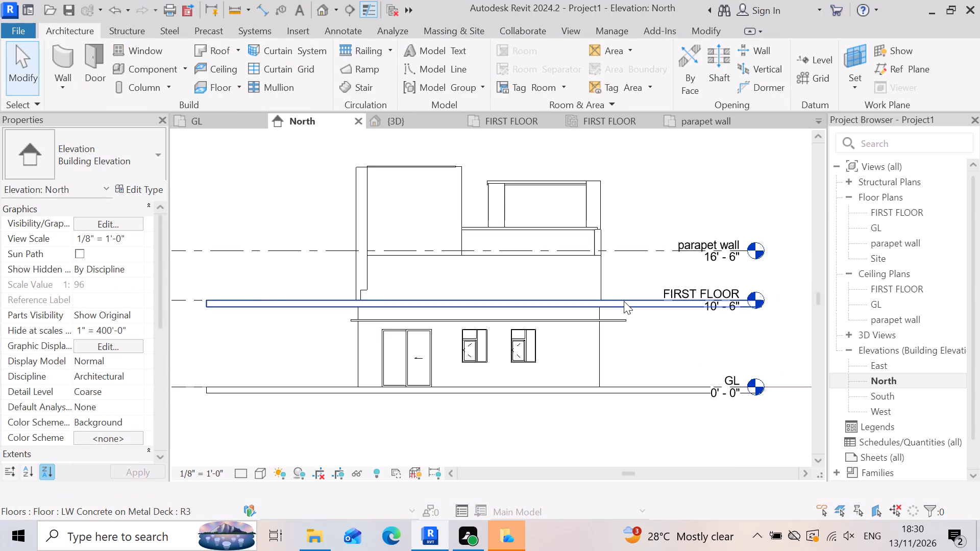
scroll(624, 301, "up", 3)
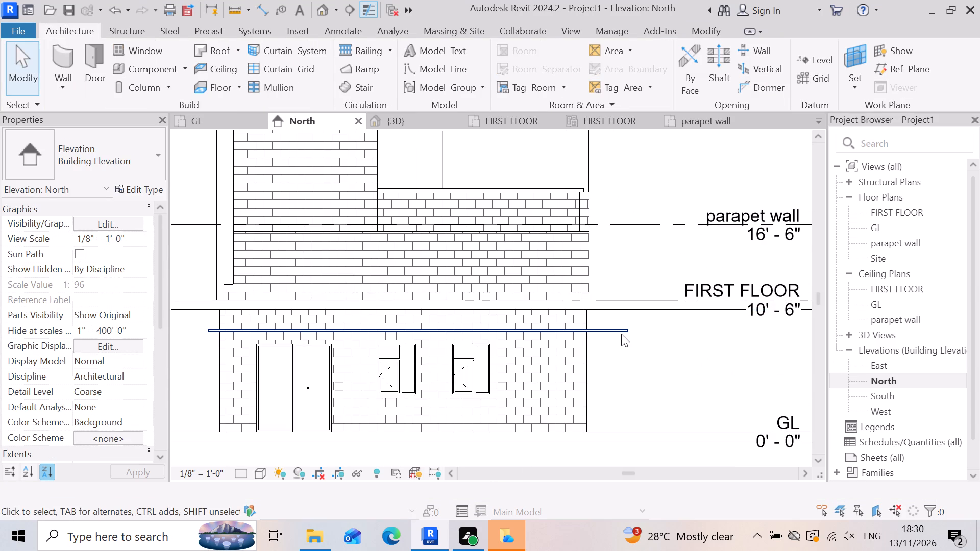
left_click(621, 334)
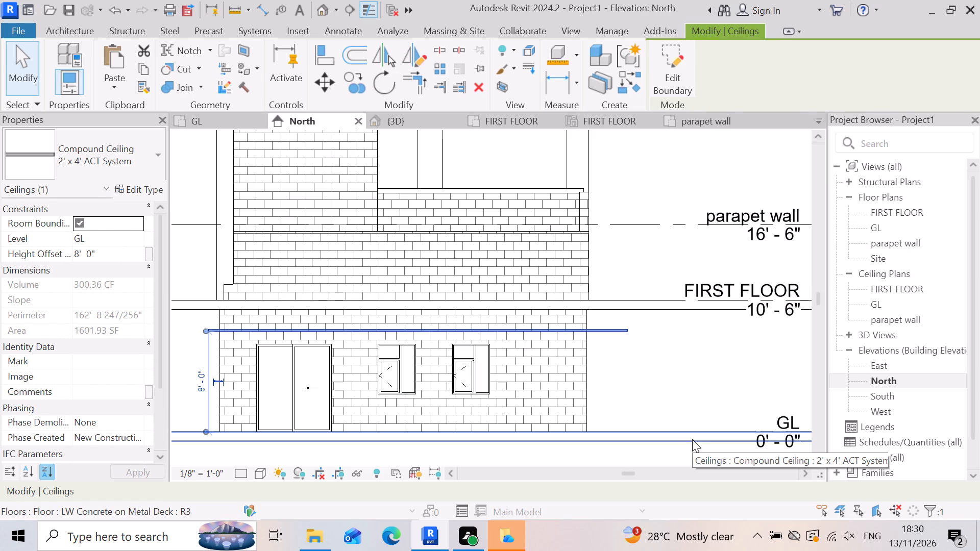
key("Delete")
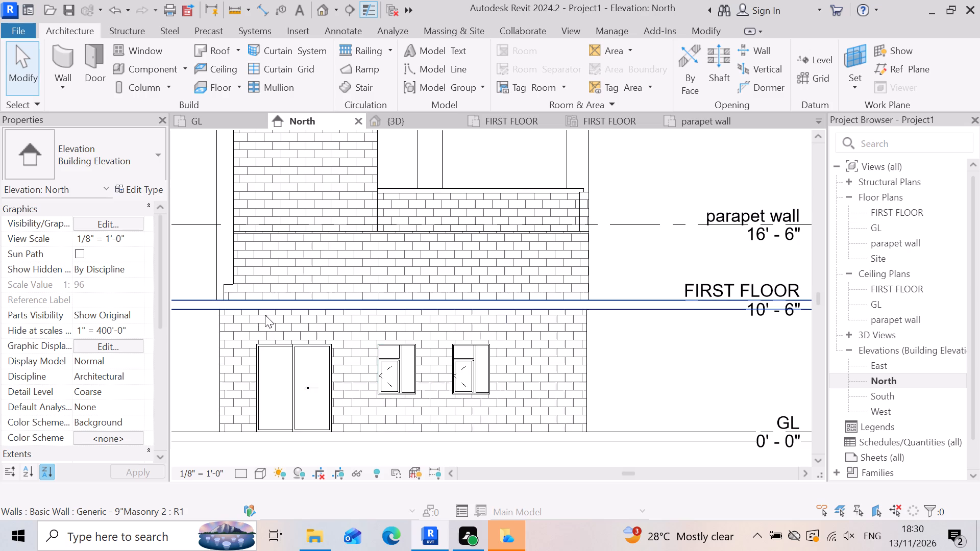
In the 3D view, temporarily hide the LW Concrete on Metal Deck floor at the FIRST FLOOR level.
scroll(262, 311, "up", 2)
scroll(466, 339, "down", 3)
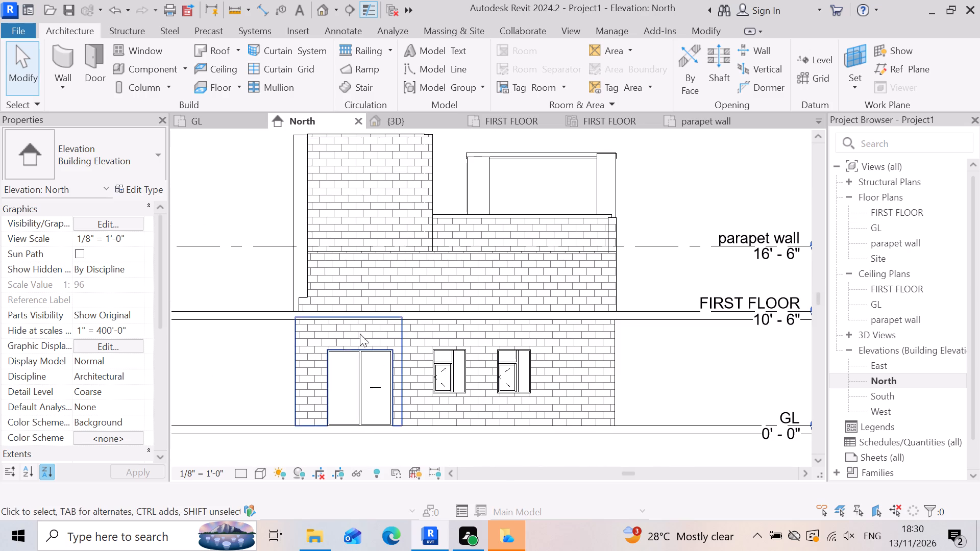
scroll(495, 320, "up", 1)
left_click(422, 120)
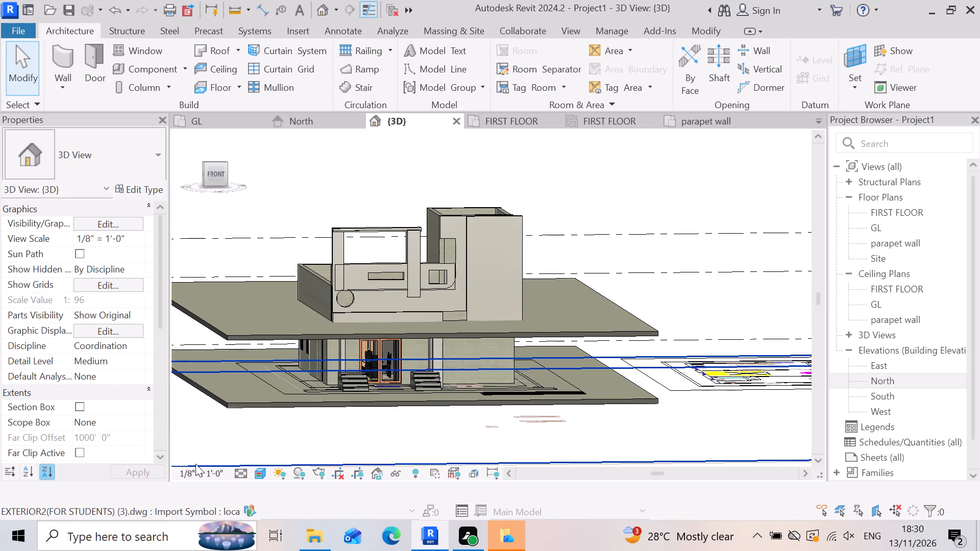
scroll(484, 380, "down", 3)
left_click(489, 444)
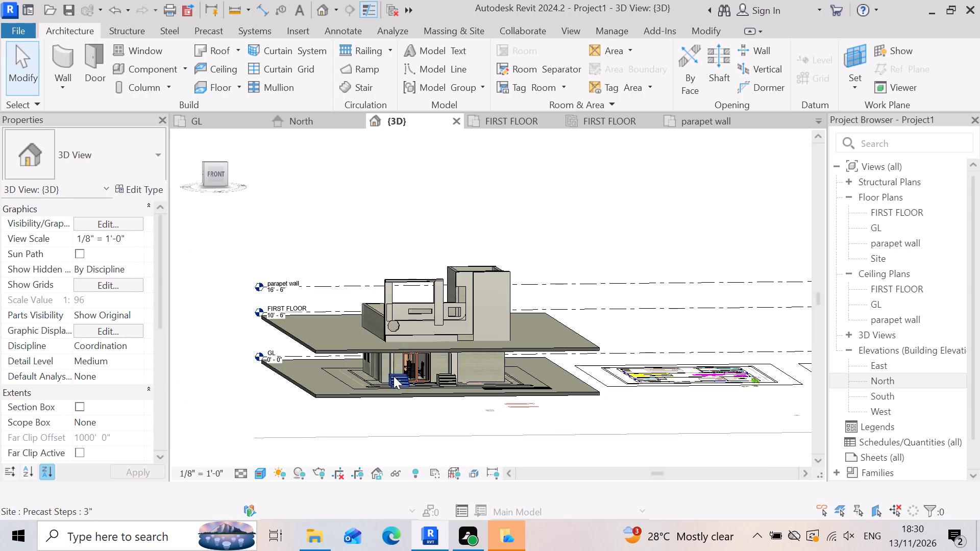
scroll(384, 367, "up", 7)
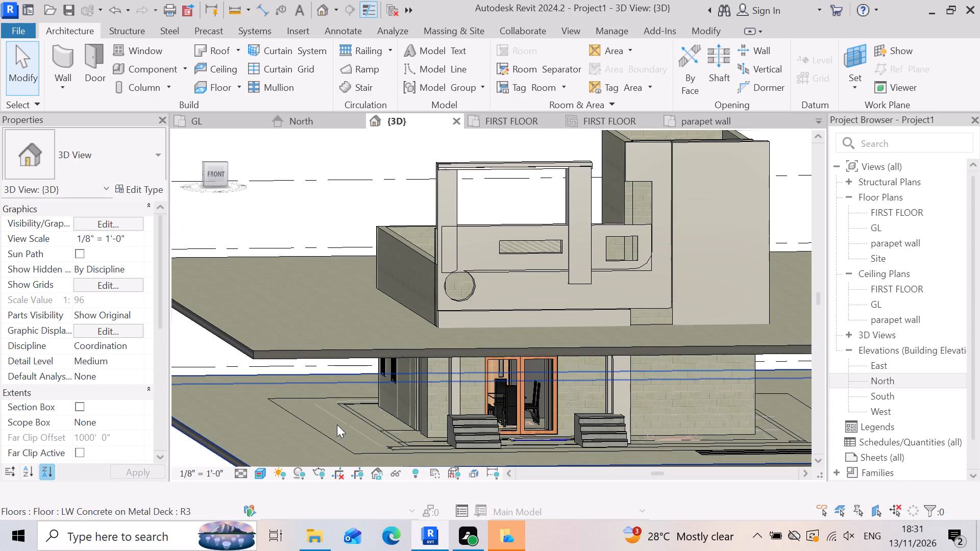
left_click(287, 322)
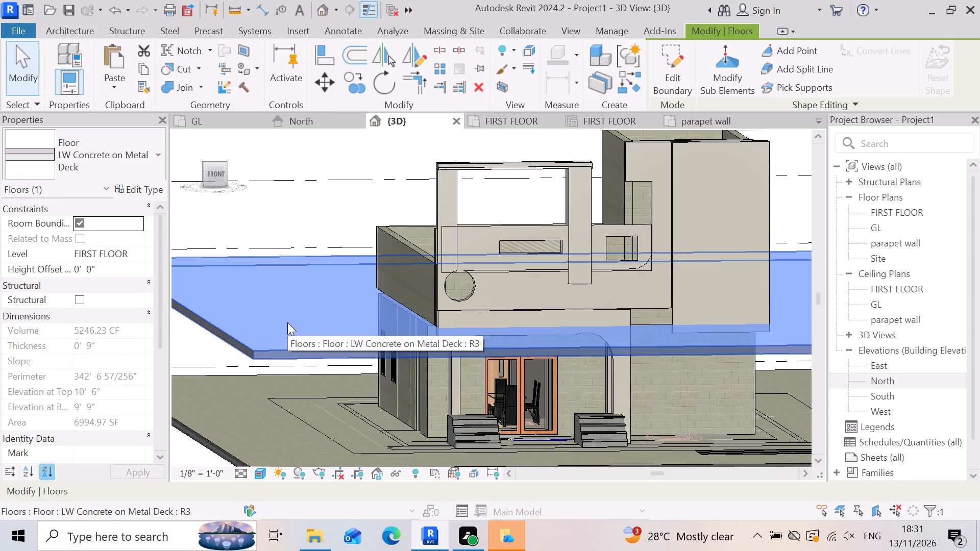
type("hh")
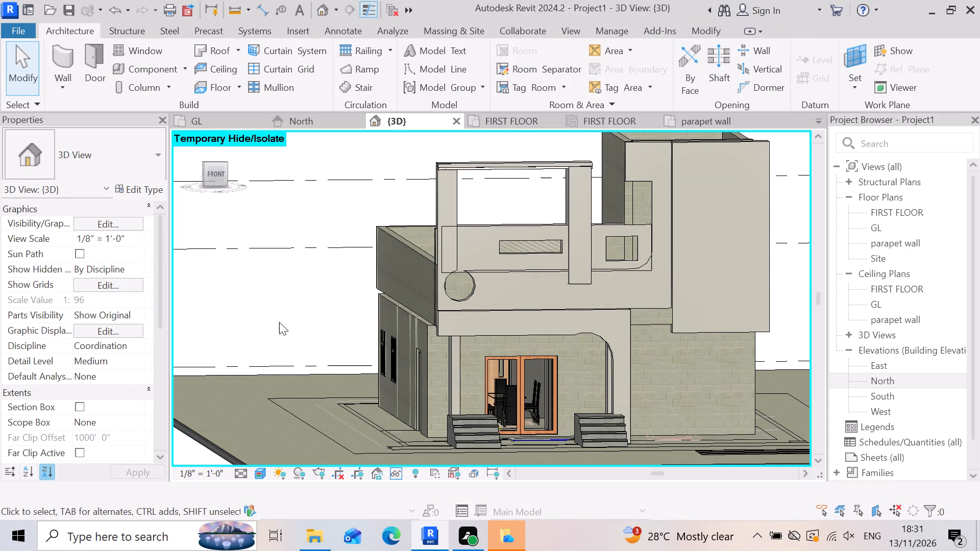
On the GL ceiling plan, sketch a rectangular 2' x 4' ACT System ceiling about 29' 3" by 55', from the house's rear corner past the front porch.
scroll(398, 339, "up", 1)
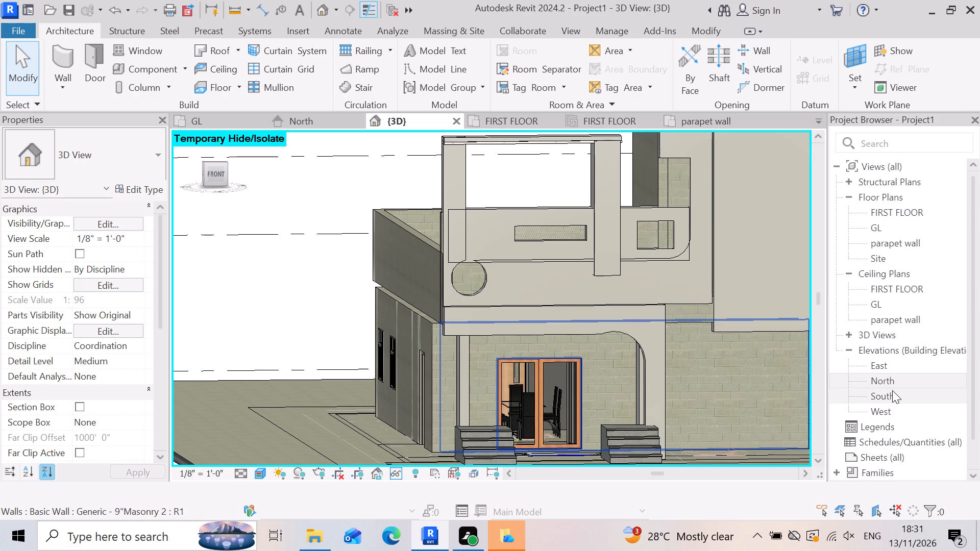
scroll(892, 390, "down", 2)
scroll(888, 405, "up", 1)
double_click(877, 302)
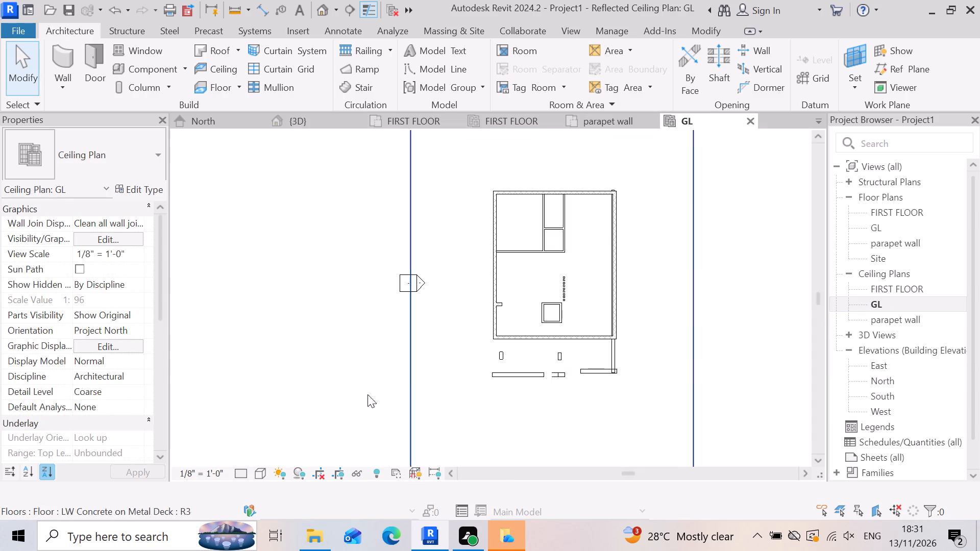
scroll(532, 437, "down", 2)
scroll(525, 390, "up", 2)
scroll(589, 357, "up", 1)
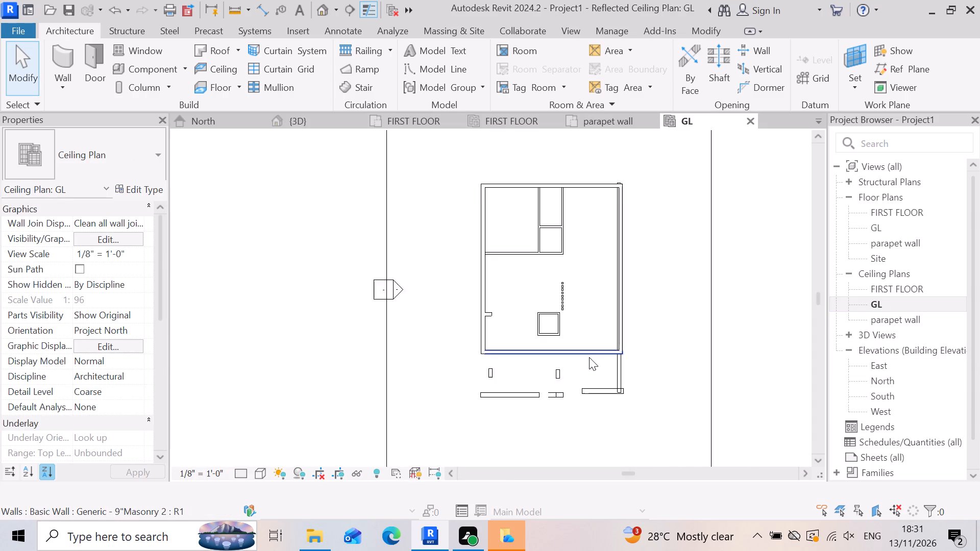
scroll(589, 357, "up", 3)
scroll(572, 411, "down", 3)
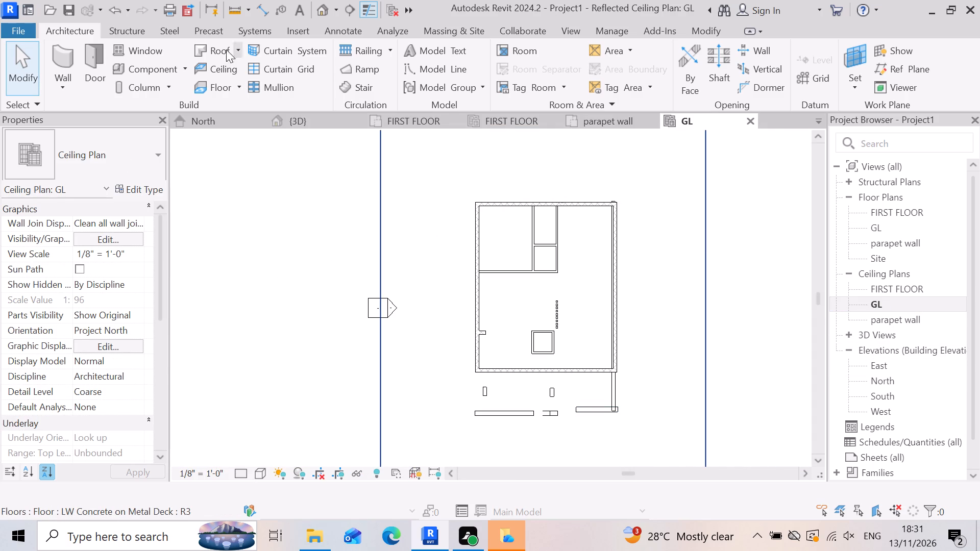
left_click(205, 71)
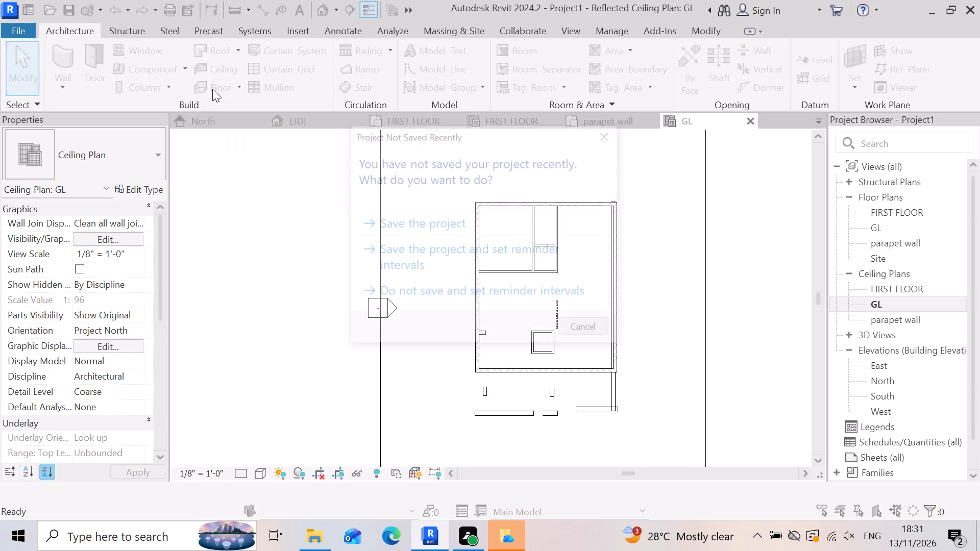
left_click(615, 137)
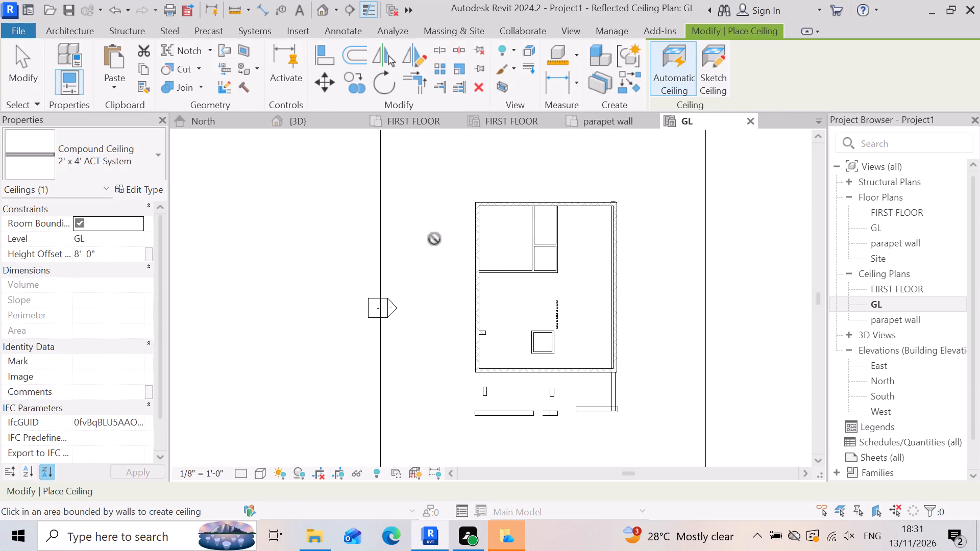
left_click(705, 72)
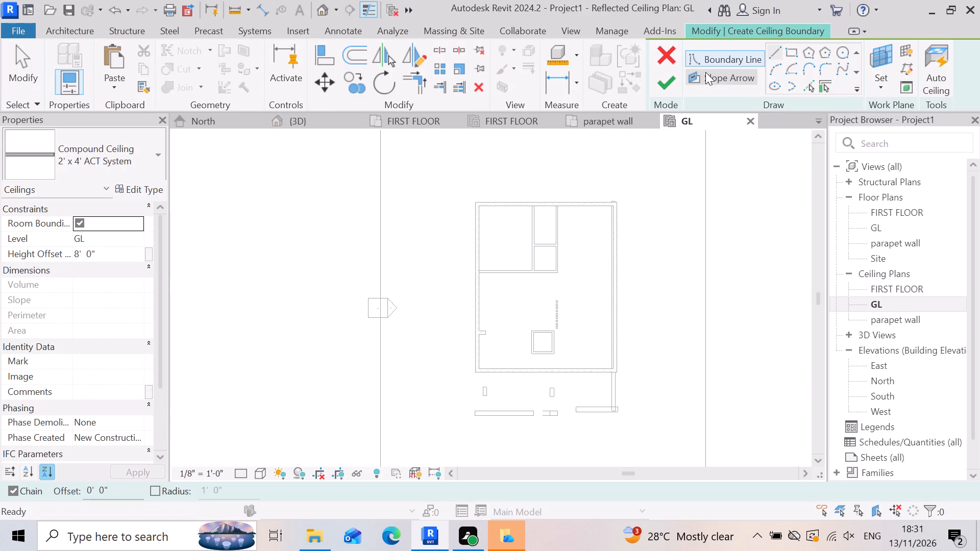
left_click(796, 57)
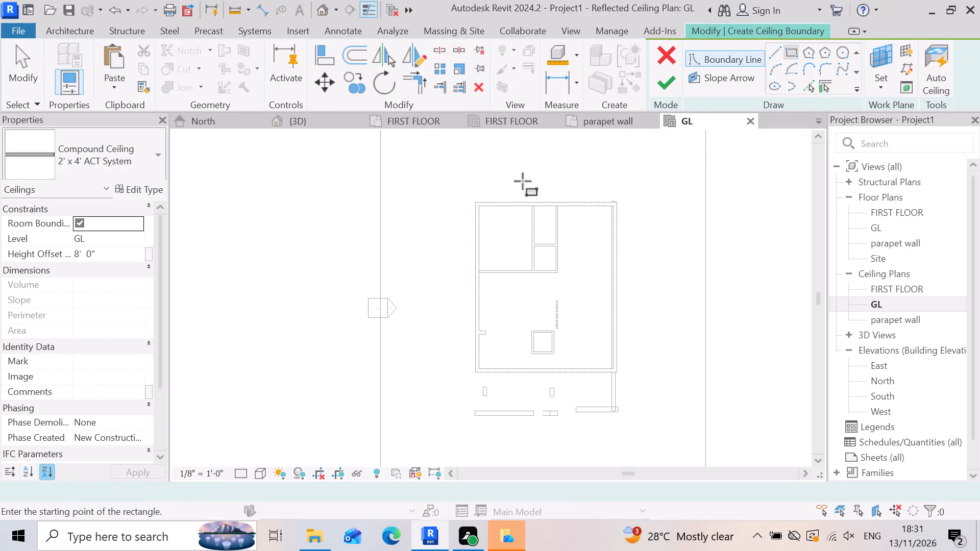
scroll(518, 194, "up", 11)
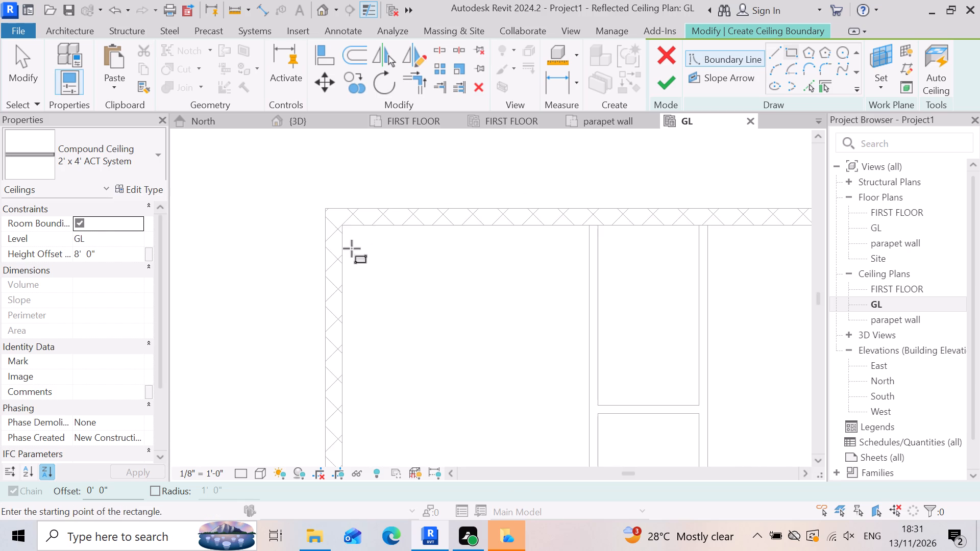
scroll(335, 246, "up", 4)
left_click(319, 176)
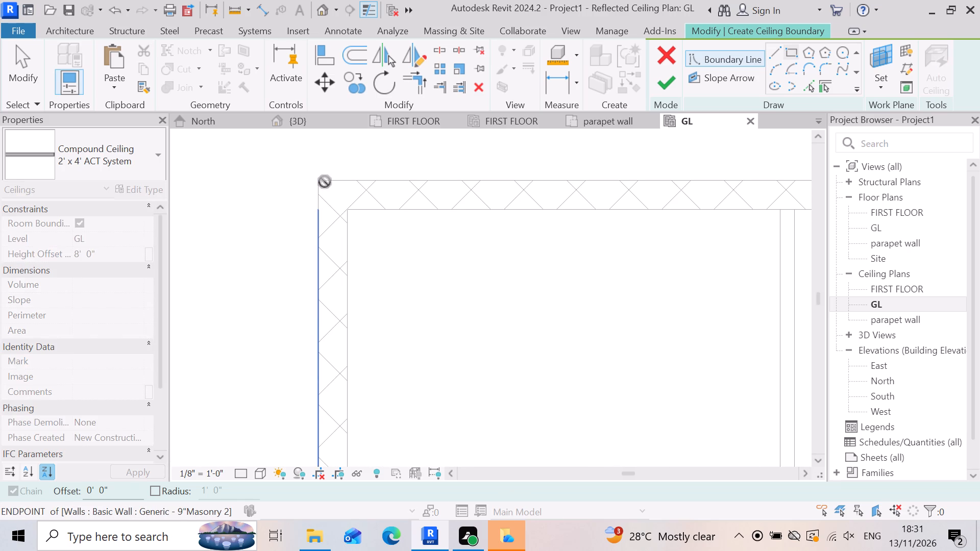
scroll(444, 167, "down", 13)
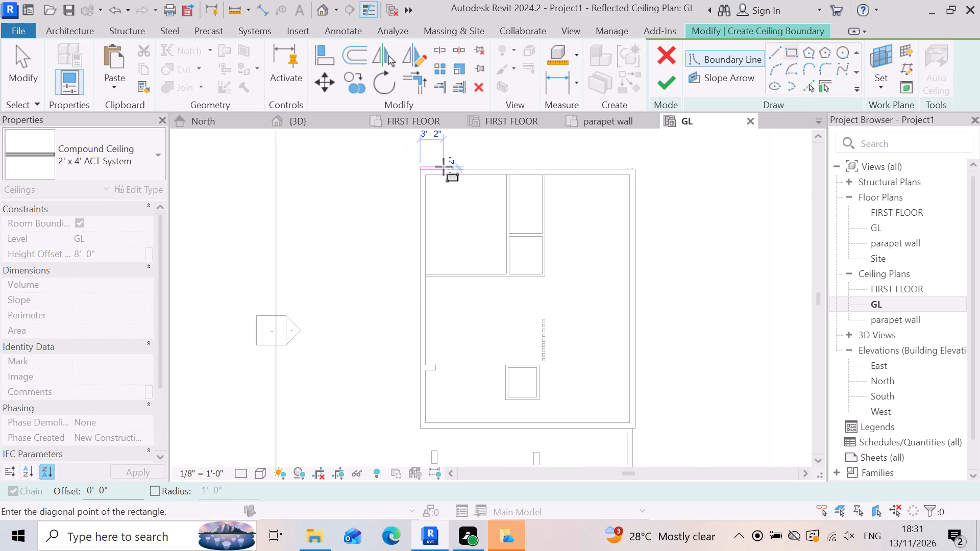
scroll(634, 331, "down", 4)
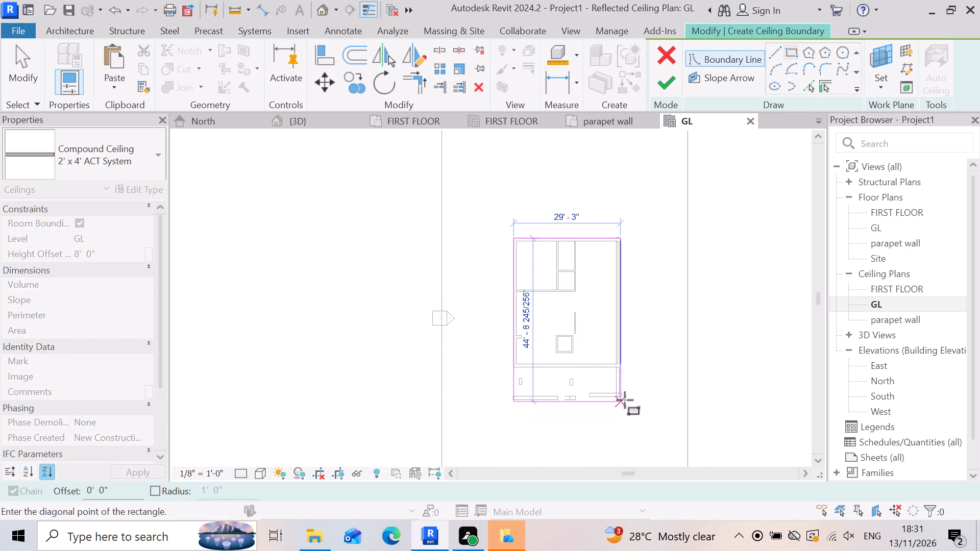
scroll(625, 400, "up", 3)
scroll(634, 387, "down", 3)
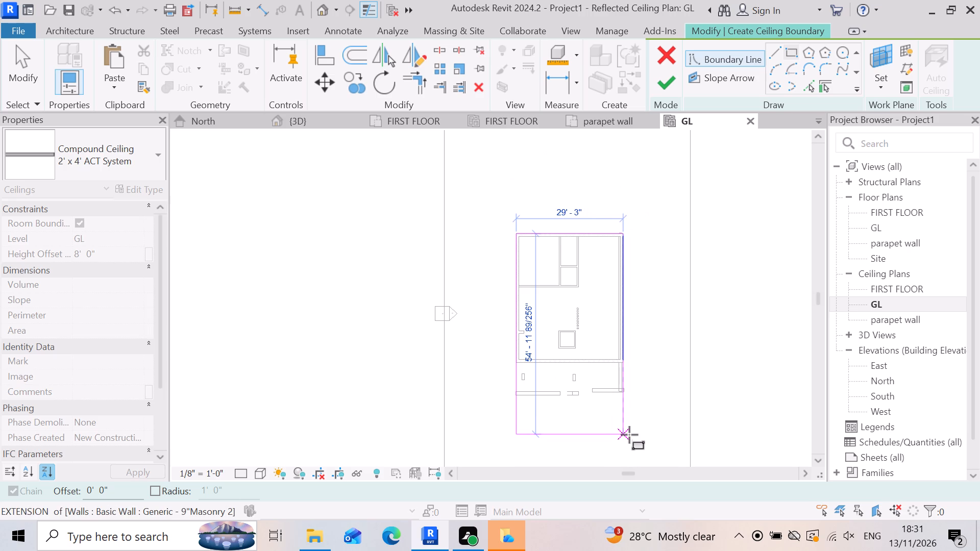
left_click(629, 435)
left_click(664, 76)
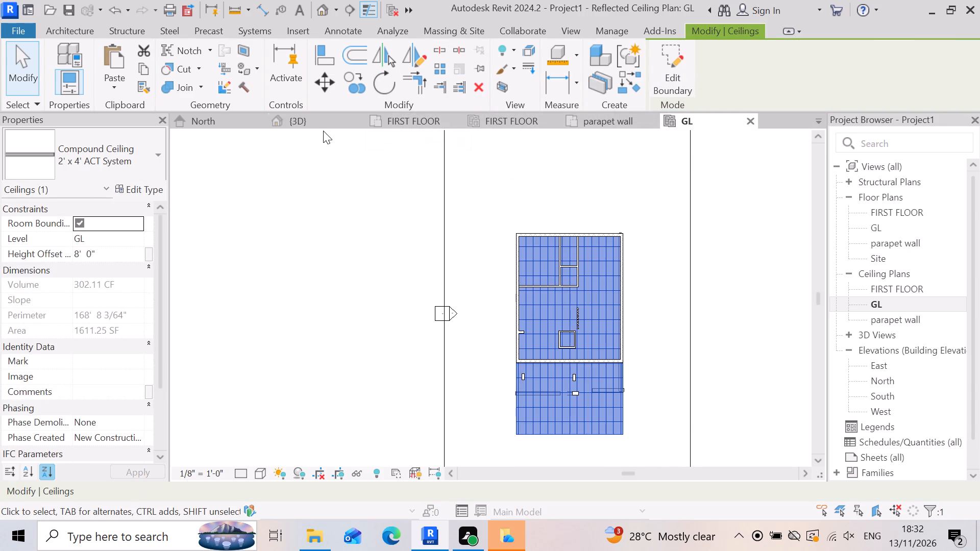
Examine in 3D how the new GL ceiling meets the front facade, porch arch and side wall.
left_click(324, 118)
scroll(531, 307, "down", 4)
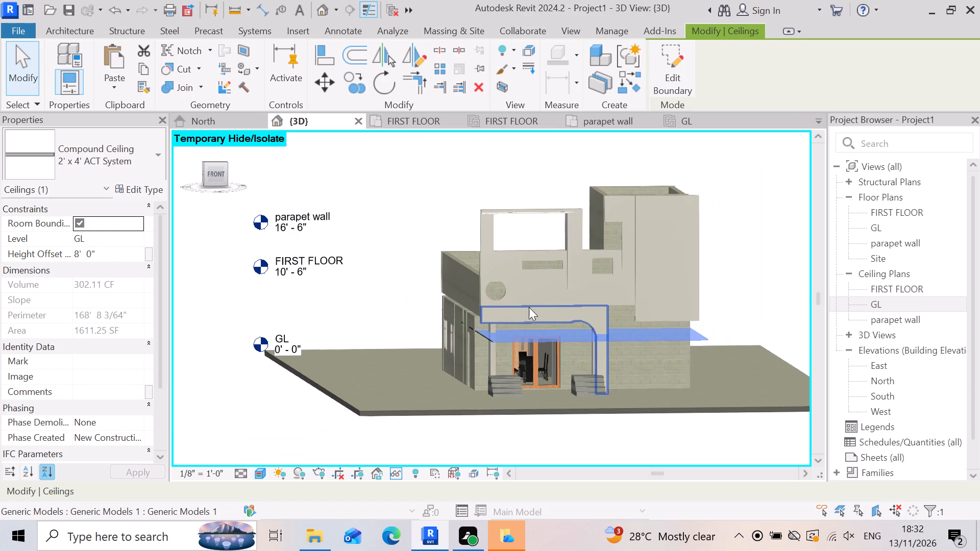
left_click(255, 406)
scroll(574, 360, "up", 4)
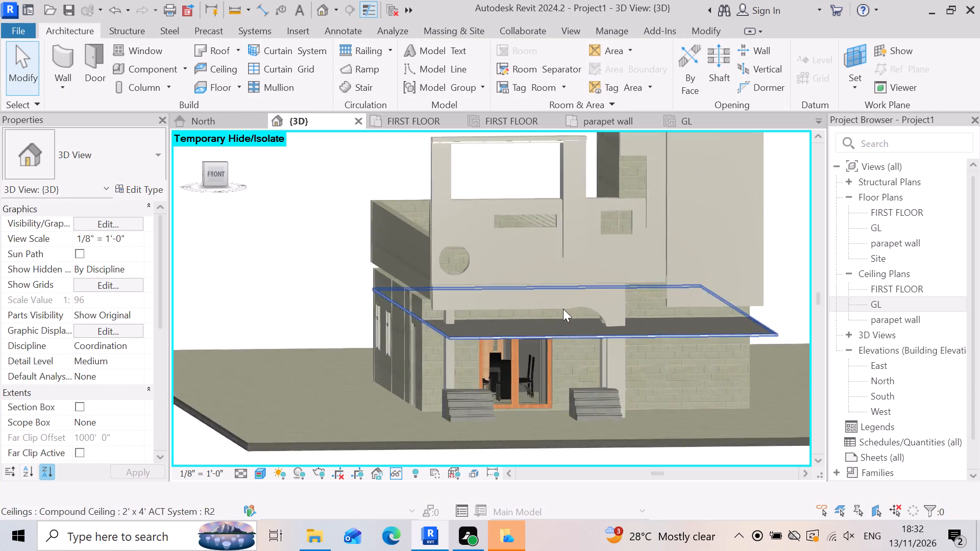
scroll(563, 309, "up", 2)
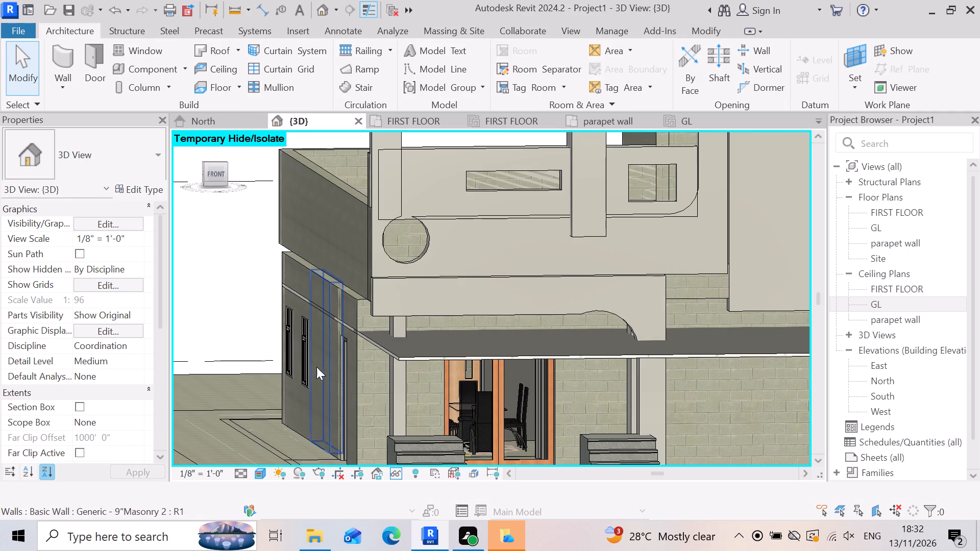
Examine in 3D where the GL ceiling crosses the side wall, its windows and the front porch.
scroll(370, 327, "up", 2)
scroll(272, 287, "up", 3)
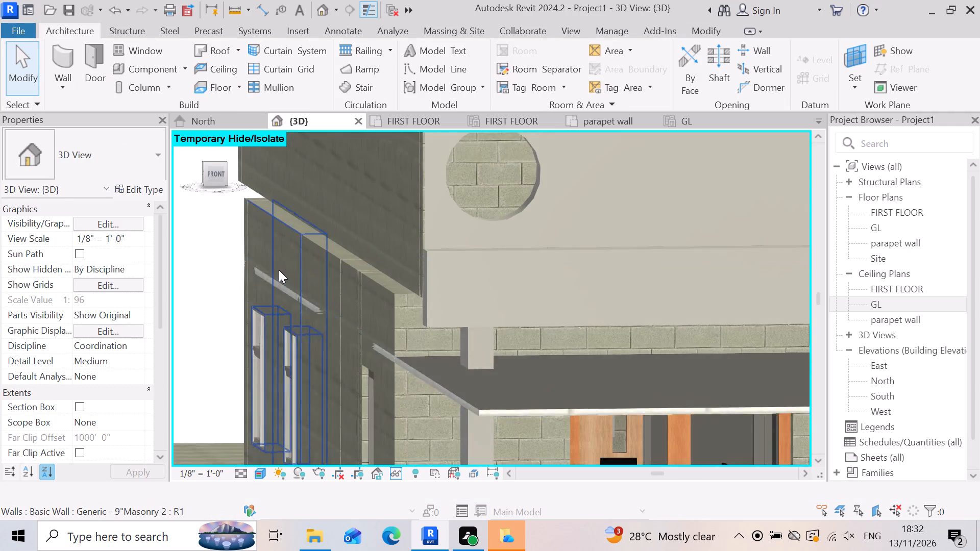
scroll(279, 270, "up", 4)
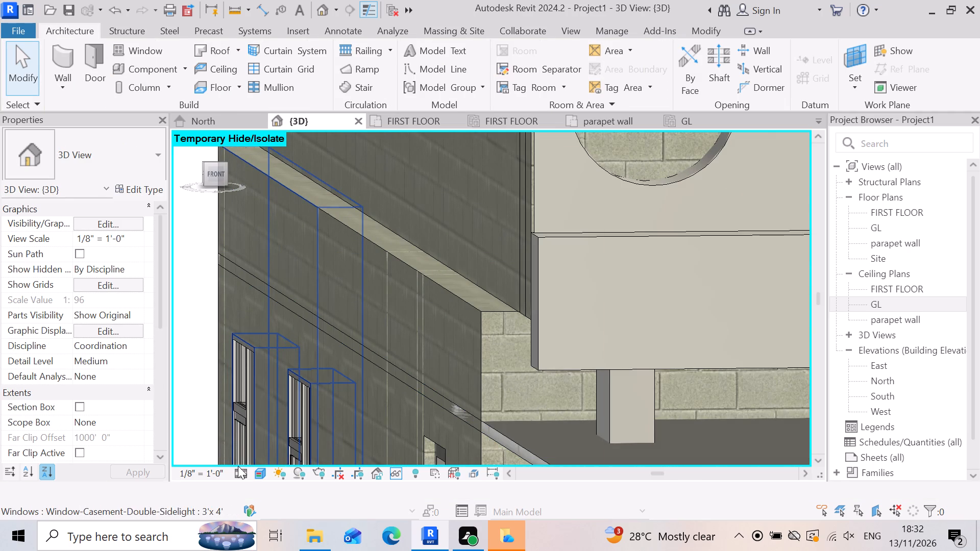
scroll(447, 352, "down", 11)
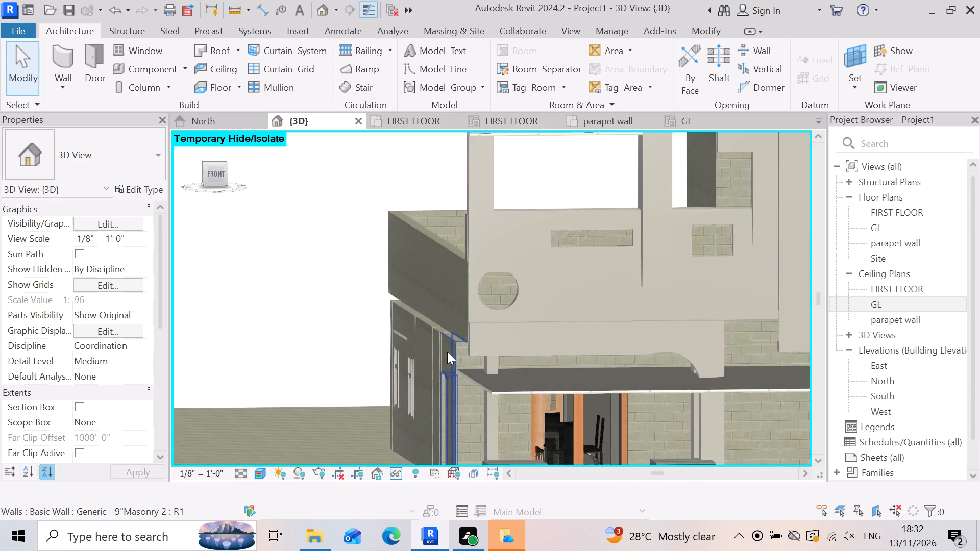
scroll(447, 352, "down", 2)
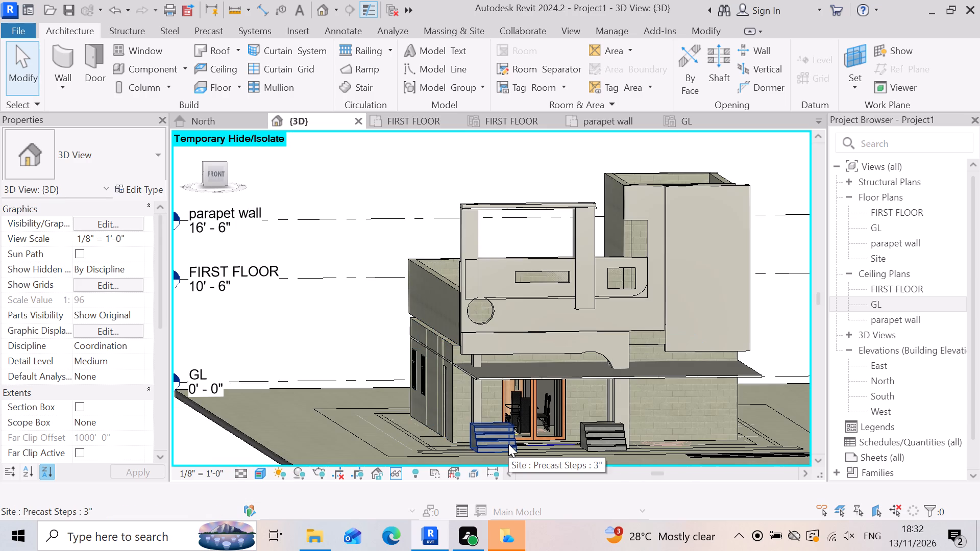
right_click_drag(511, 417, 575, 383)
middle_click_drag(508, 410, 575, 383, "shift")
scroll(598, 328, "up", 1)
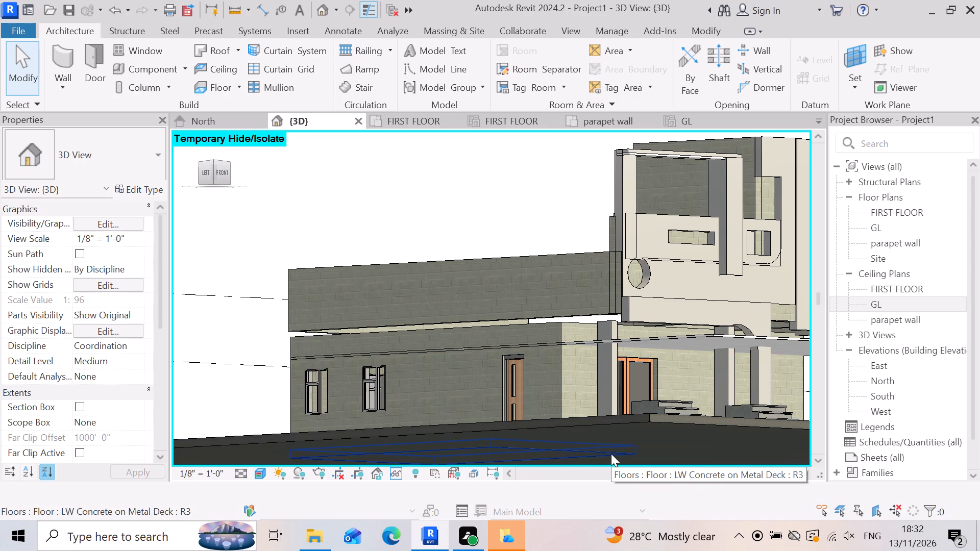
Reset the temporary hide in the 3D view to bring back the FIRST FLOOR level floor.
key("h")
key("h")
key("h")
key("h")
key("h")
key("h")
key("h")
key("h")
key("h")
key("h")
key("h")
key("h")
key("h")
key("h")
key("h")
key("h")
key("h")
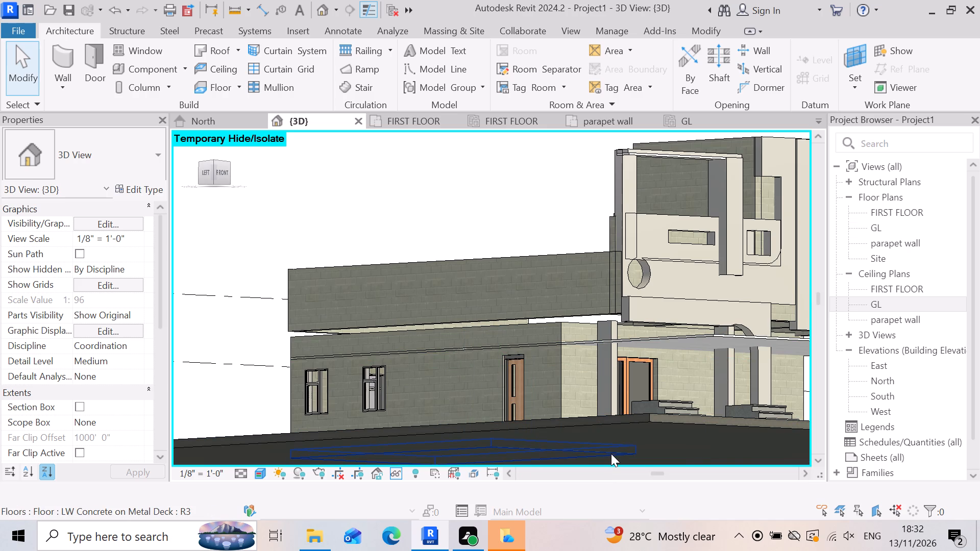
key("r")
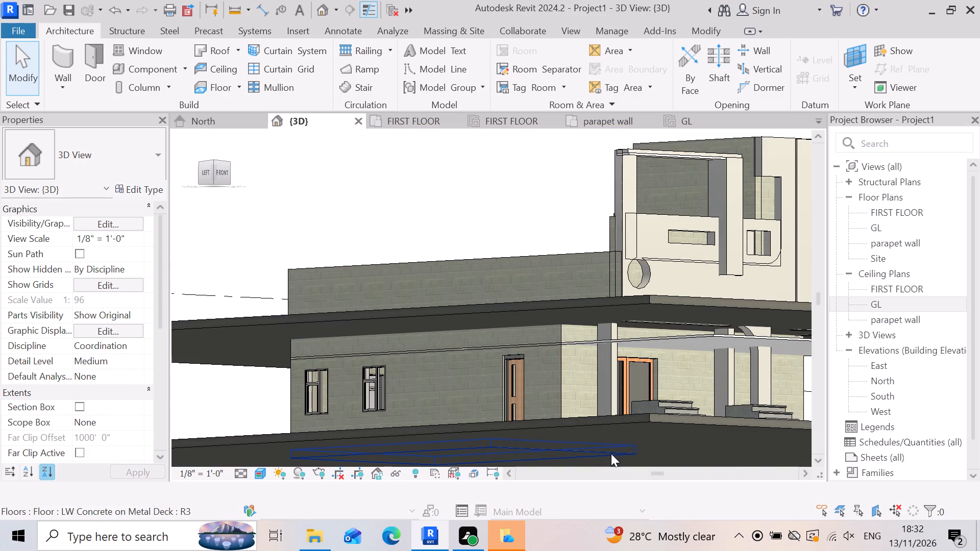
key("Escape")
Examine the house in 3D from the front and side, checking the two concrete floors against the ceiling between them.
right_click_drag(673, 380, 646, 403, "shift")
middle_click_drag(647, 400, 646, 403, "shift")
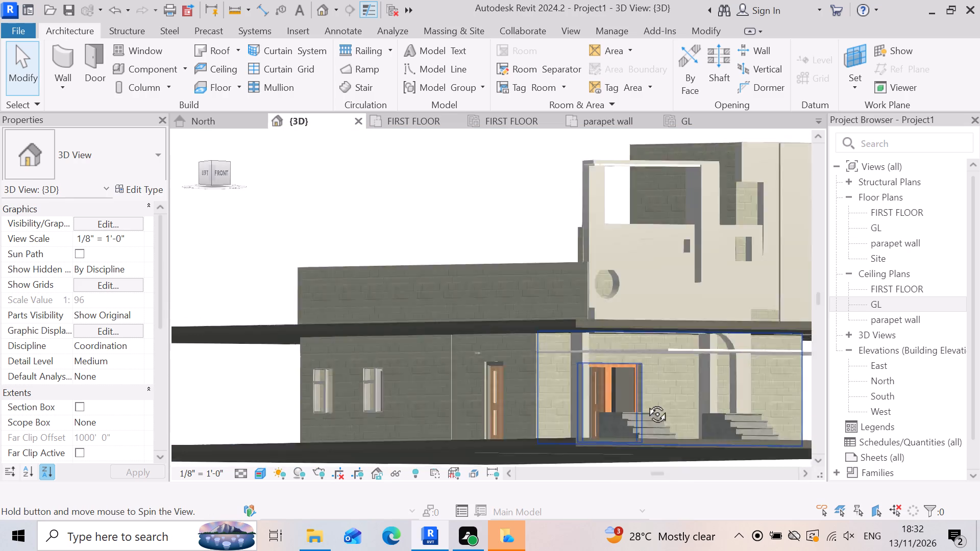
middle_click_drag(646, 403, 641, 363, "shift")
right_click_drag(646, 403, 641, 363, "shift")
scroll(640, 374, "up", 1, "shift")
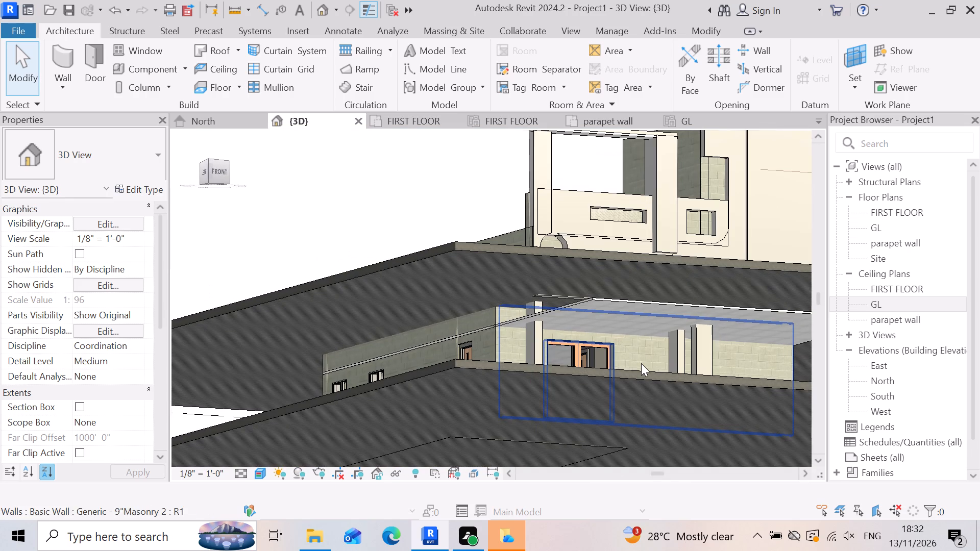
right_click_drag(638, 478, 639, 492, "shift")
scroll(639, 492, "down", 1, "shift")
right_click_drag(616, 399, 595, 424, "shift")
middle_click_drag(616, 399, 595, 424, "shift")
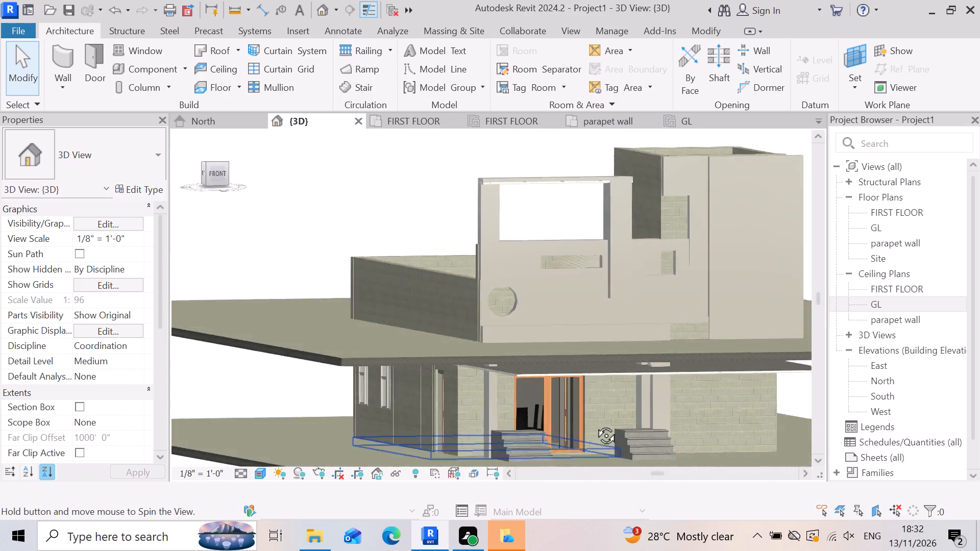
middle_click_drag(595, 424, 595, 422, "shift")
right_click_drag(595, 424, 595, 422, "shift")
scroll(595, 422, "down", 1)
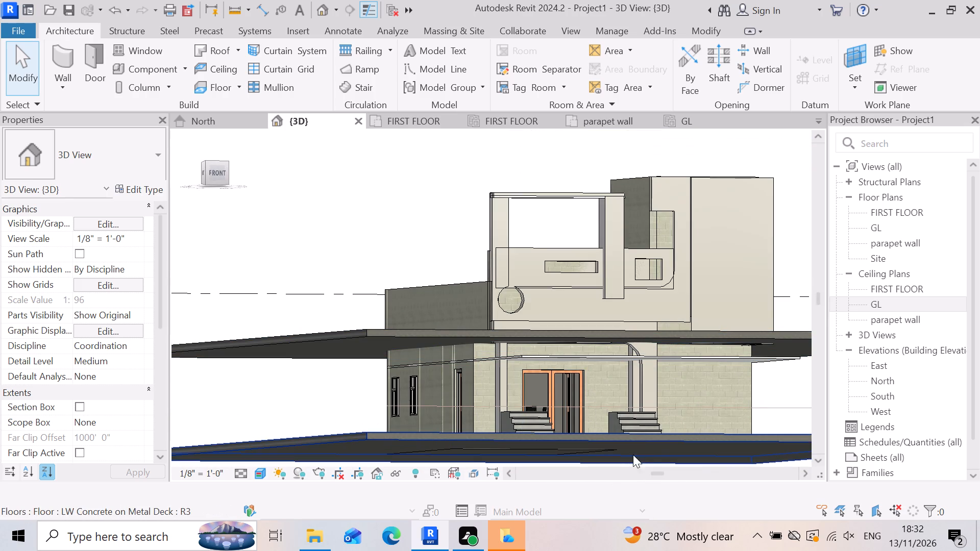
right_click_drag(630, 402, 615, 434, "shift")
middle_click(623, 439, "shift")
middle_click_drag(623, 439, 615, 434, "shift")
right_click_drag(615, 434, 604, 418, "shift")
scroll(527, 425, "down", 2)
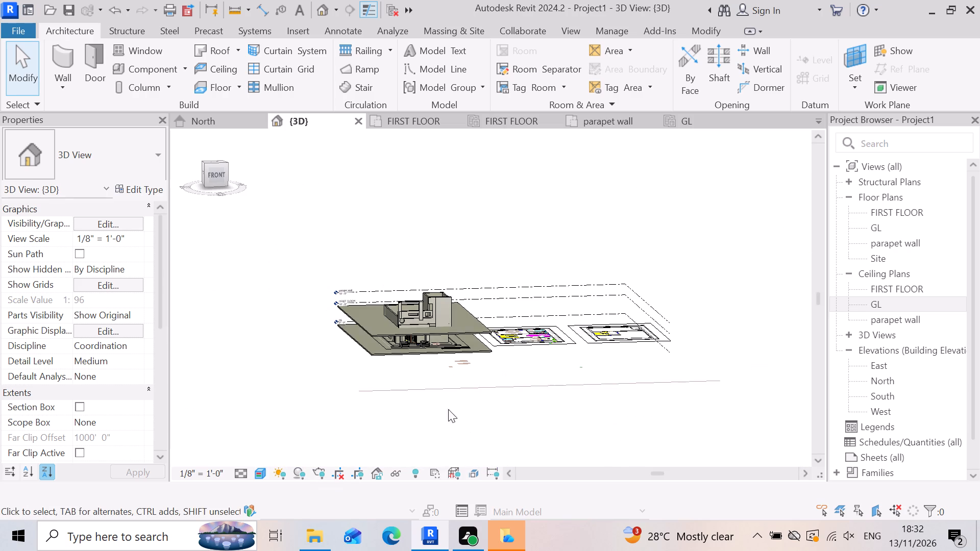
scroll(418, 367, "up", 4)
scroll(699, 379, "down", 2)
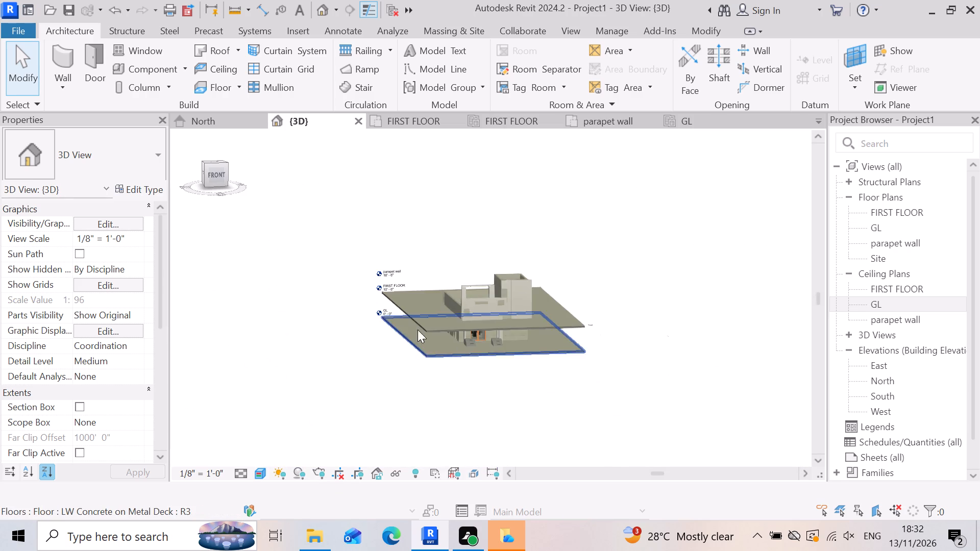
scroll(398, 325, "up", 4)
Temporarily hide the LW Concrete on Metal Deck floor at the FIRST FLOOR level in the 3D view.
left_click(437, 318)
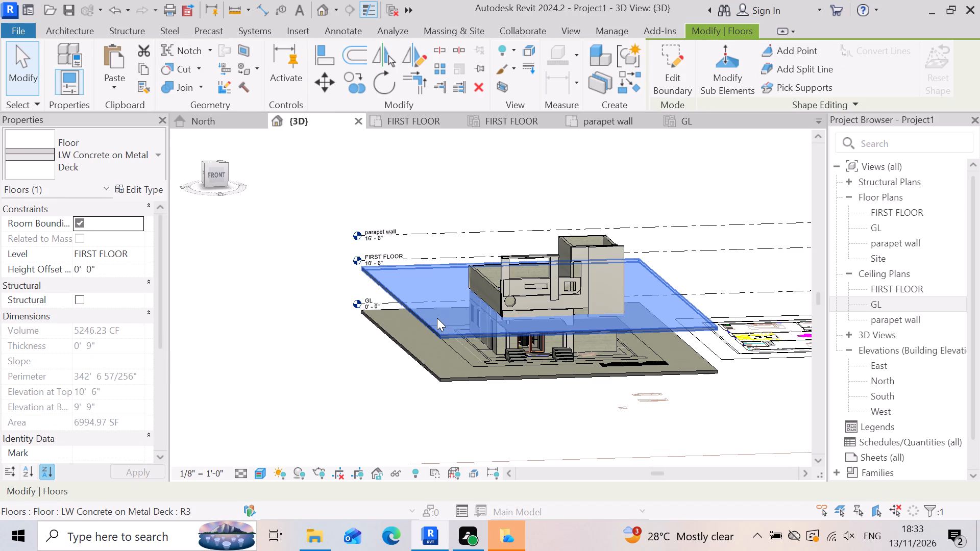
left_click(277, 411)
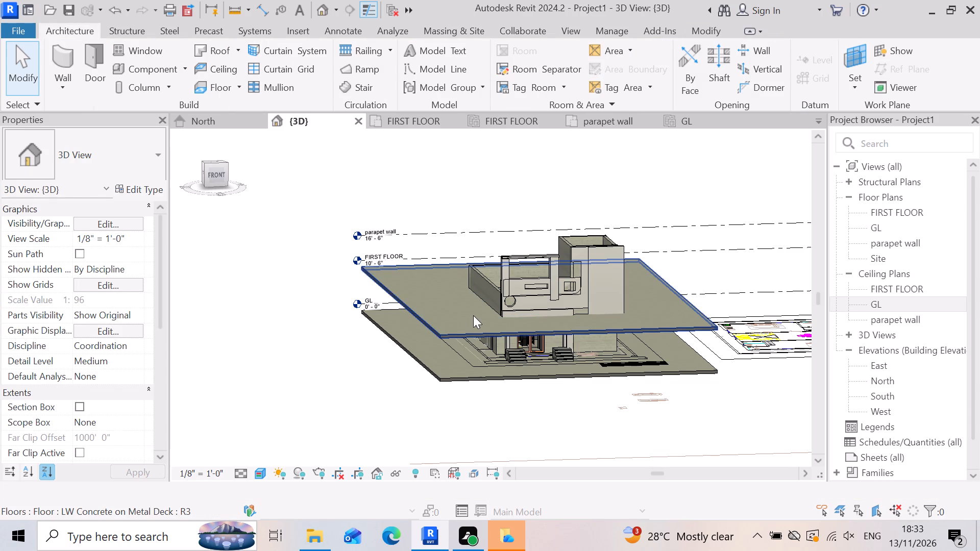
left_click(461, 342)
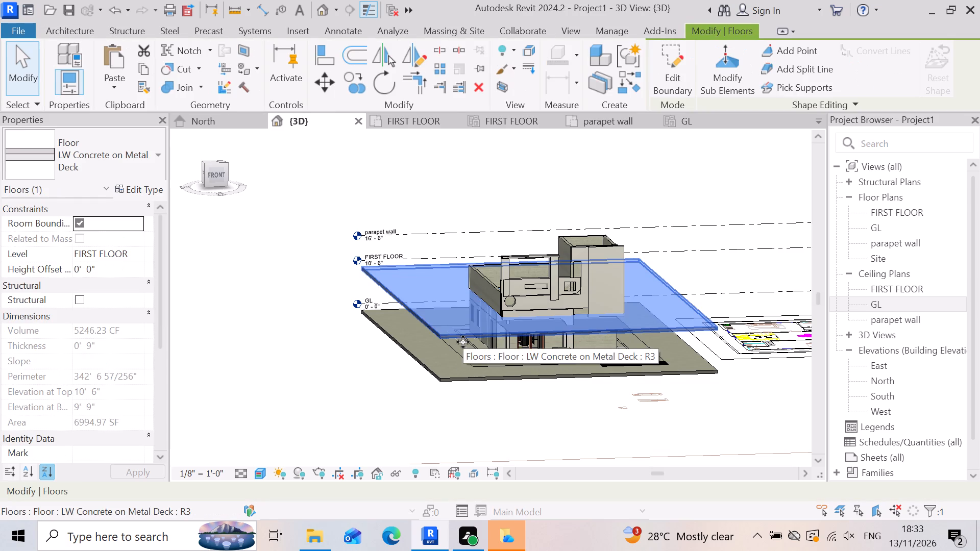
type("hh")
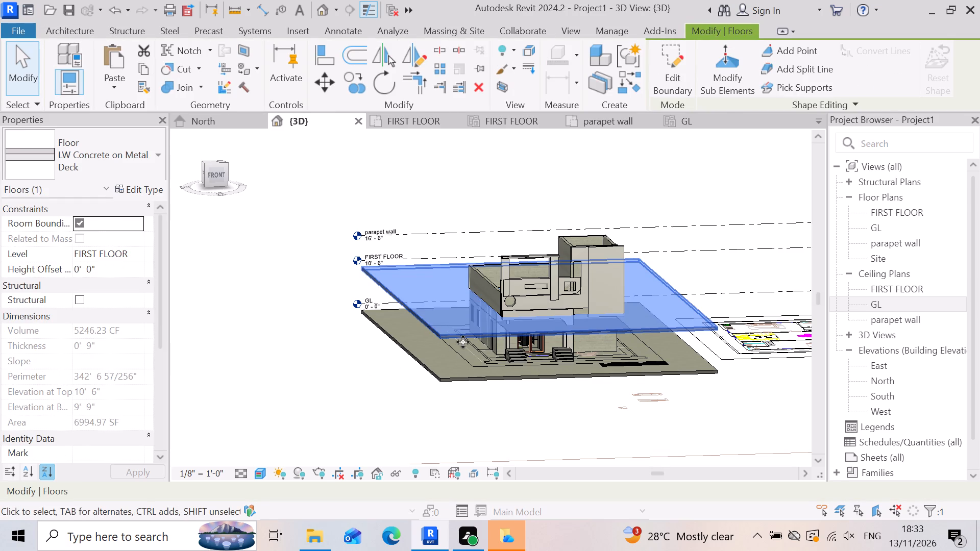
Delete the GL 2' x 4' ACT System ceiling that extends past the walls at the front porch.
scroll(527, 267, "up", 4)
scroll(507, 319, "up", 3)
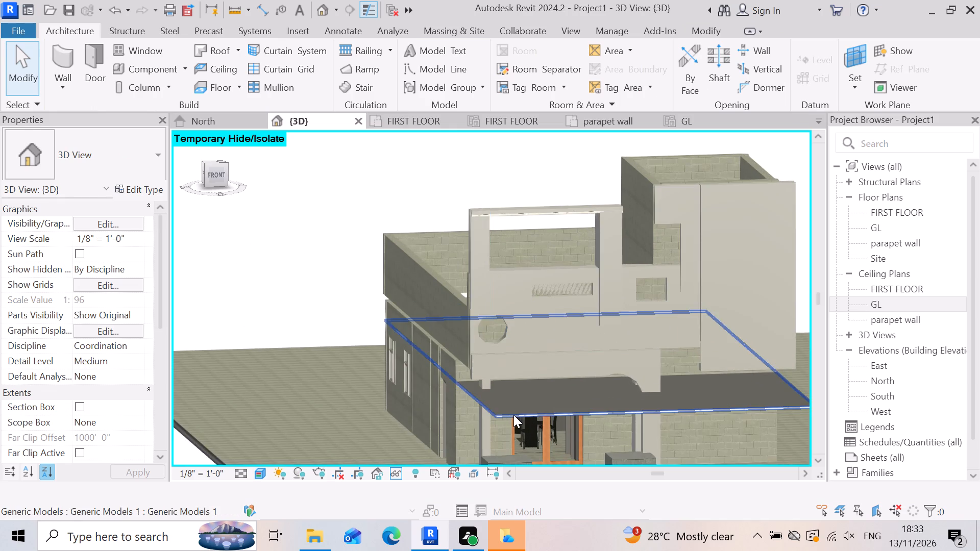
scroll(513, 416, "up", 3)
scroll(297, 303, "up", 3)
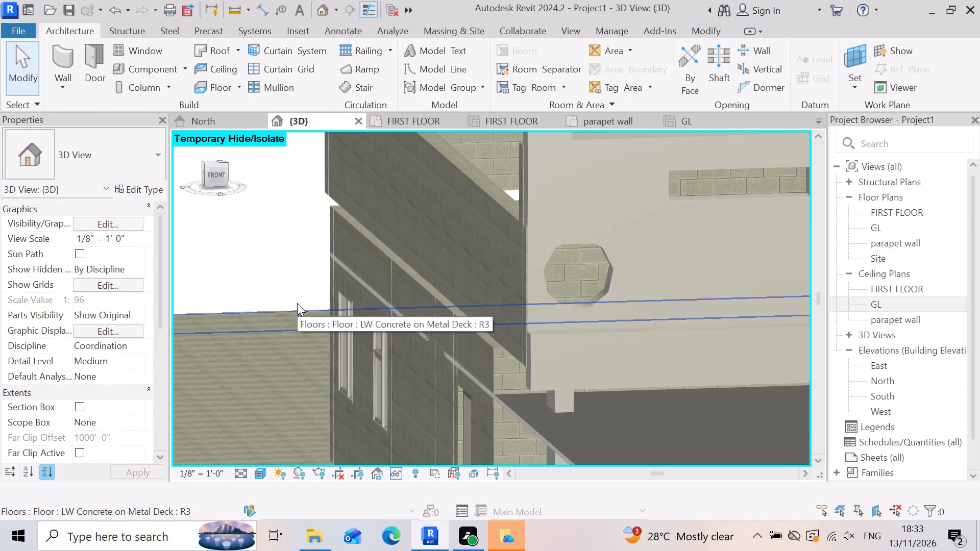
scroll(325, 262, "up", 10)
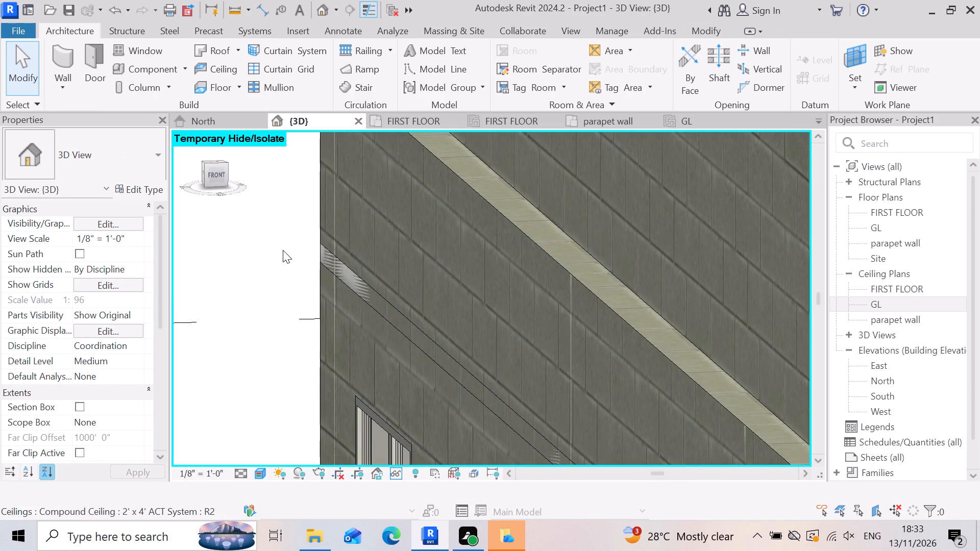
scroll(283, 250, "down", 13)
left_click(492, 360)
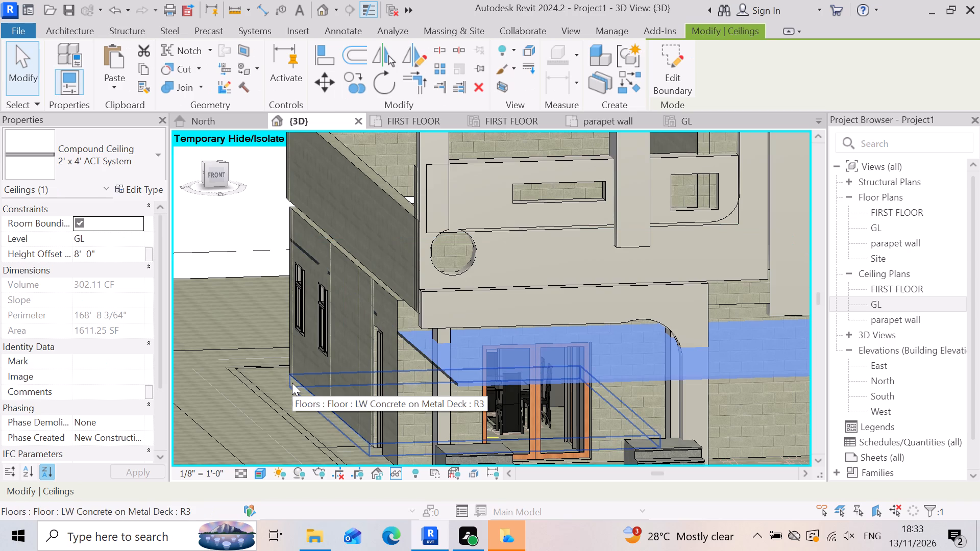
key("Up")
key("Up")
key("Up")
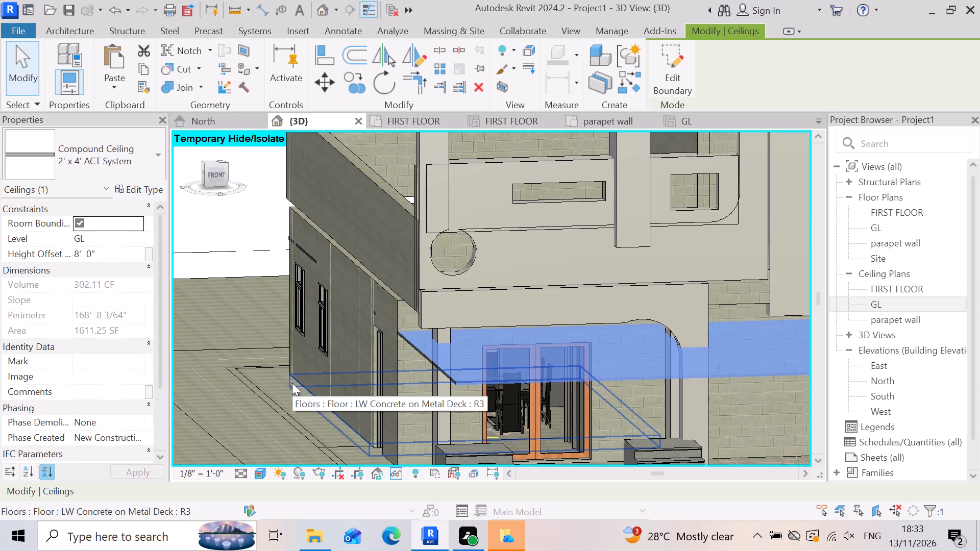
key("Delete")
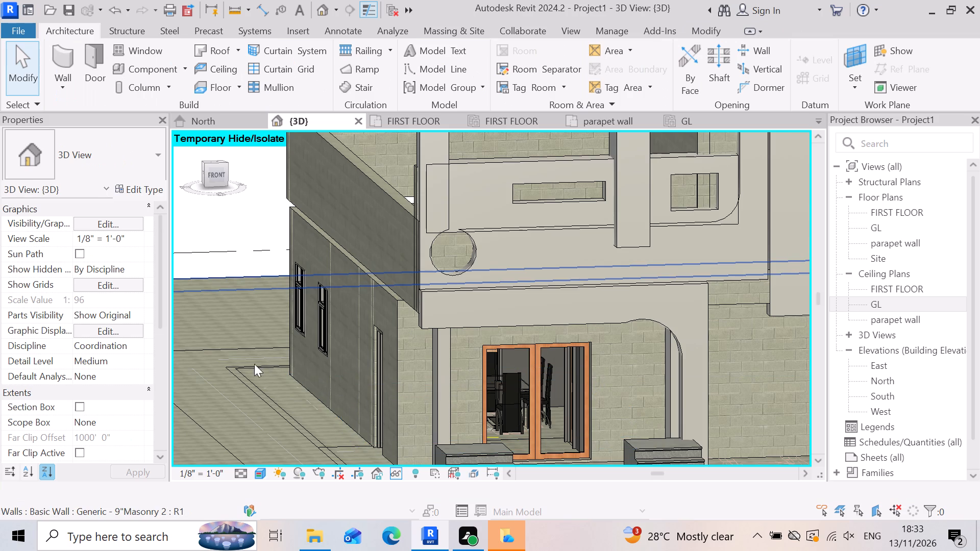
Turn on the Section Box for the 3D view.
scroll(157, 321, "down", 4)
scroll(242, 303, "down", 3)
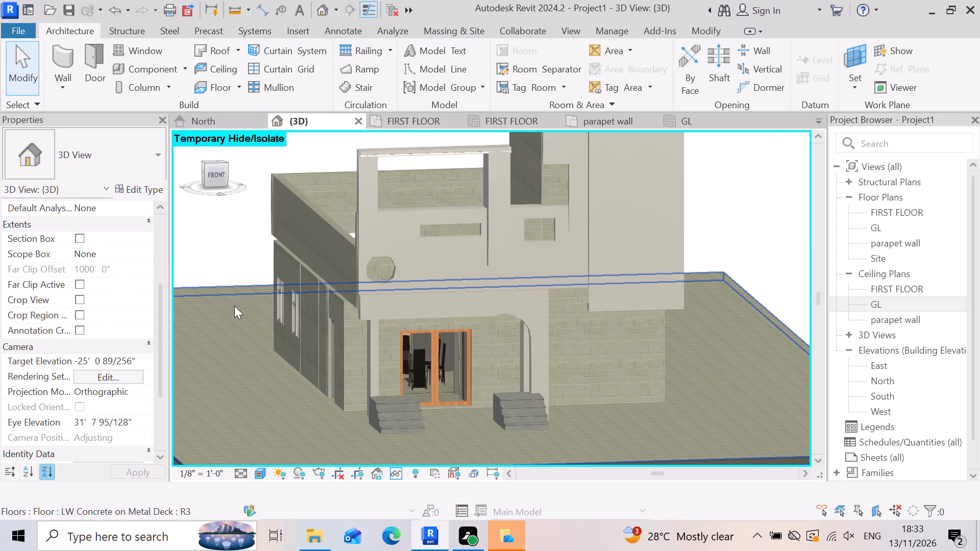
scroll(101, 331, "down", 3)
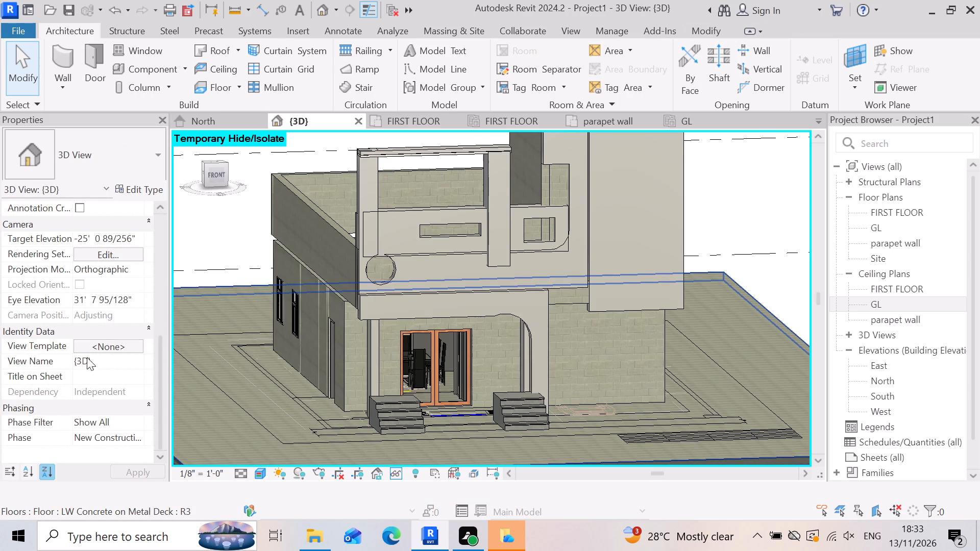
scroll(103, 348, "down", 4)
scroll(102, 380, "up", 5)
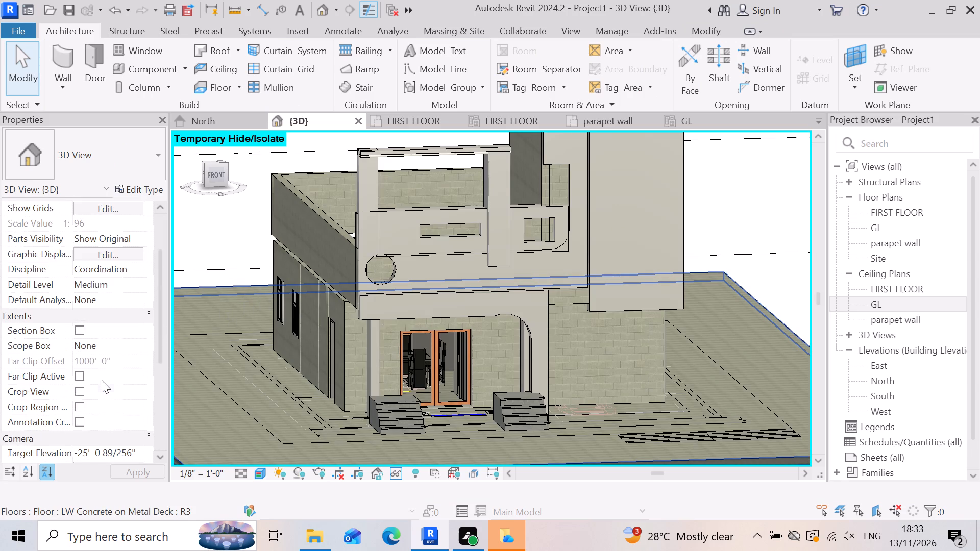
scroll(98, 377, "up", 4)
scroll(98, 375, "down", 2)
left_click(79, 331)
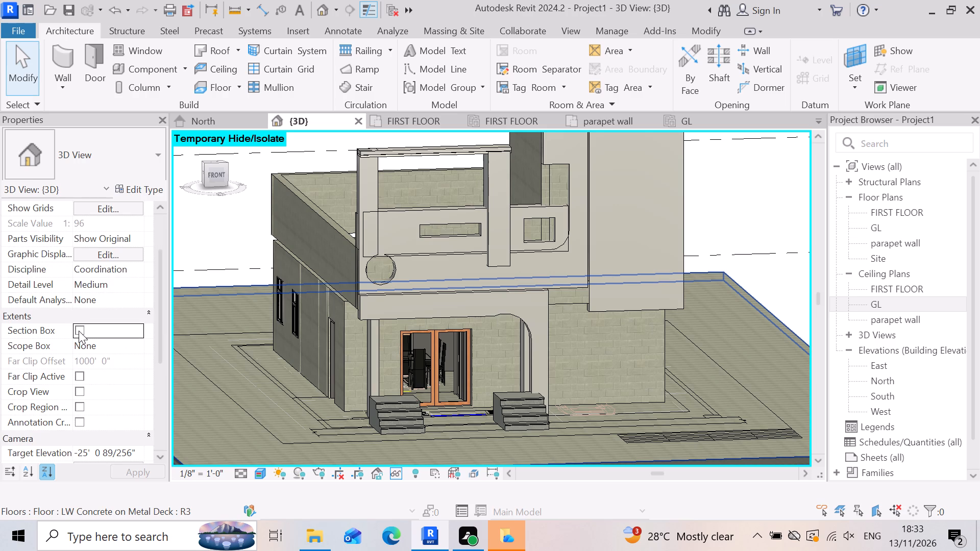
Lower the top of the section box to cut away the upper storey and expose the ground-floor rooms from above.
scroll(662, 322, "down", 4)
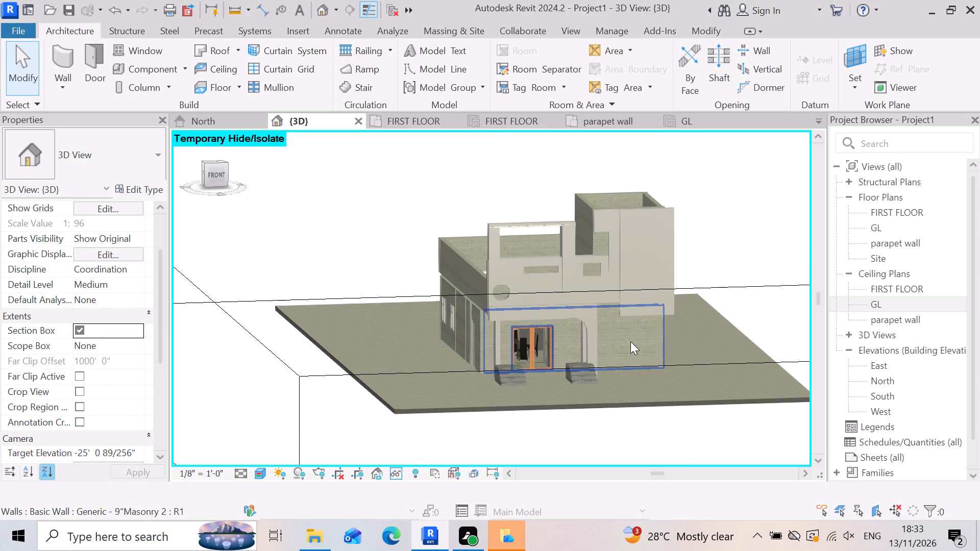
scroll(420, 372, "down", 10)
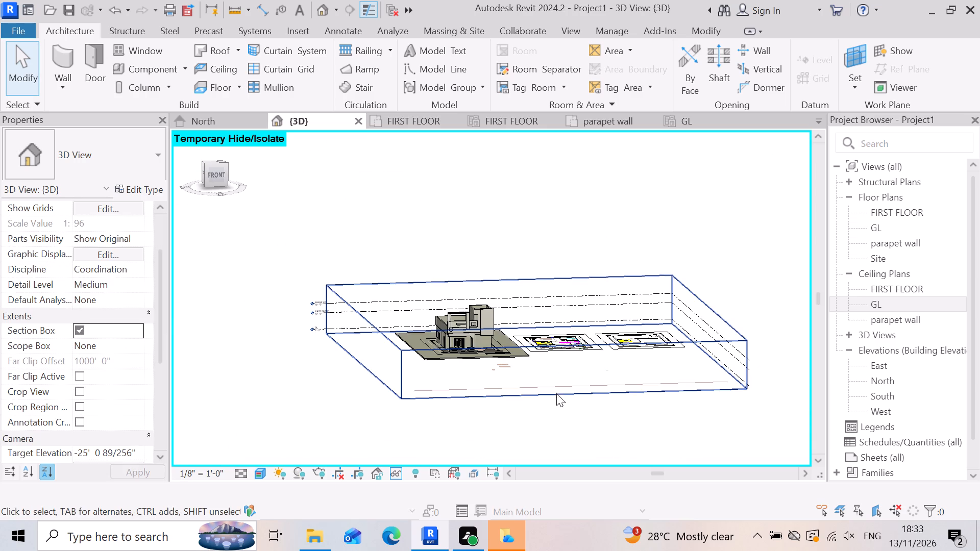
left_click(557, 398)
scroll(563, 354, "up", 6)
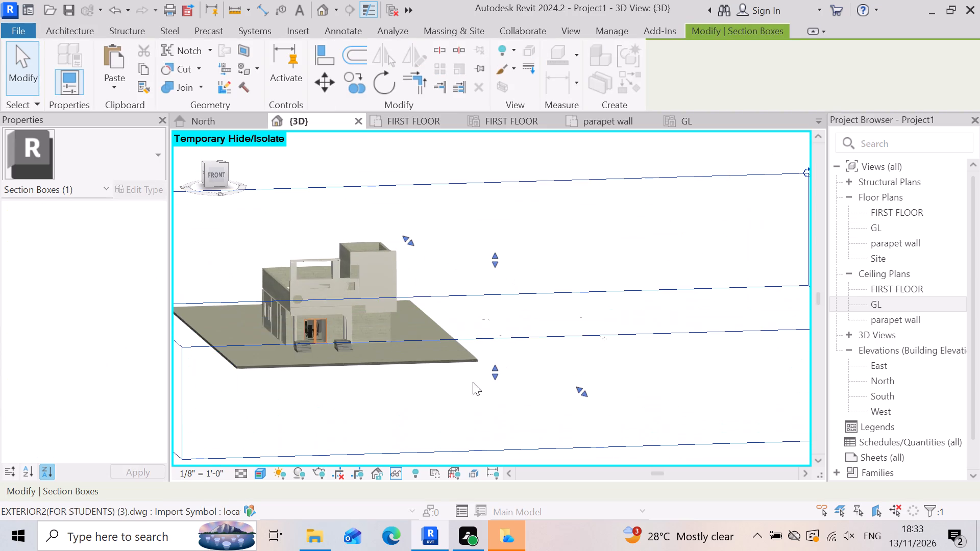
scroll(522, 390, "down", 3)
left_click_drag(505, 306, 505, 311)
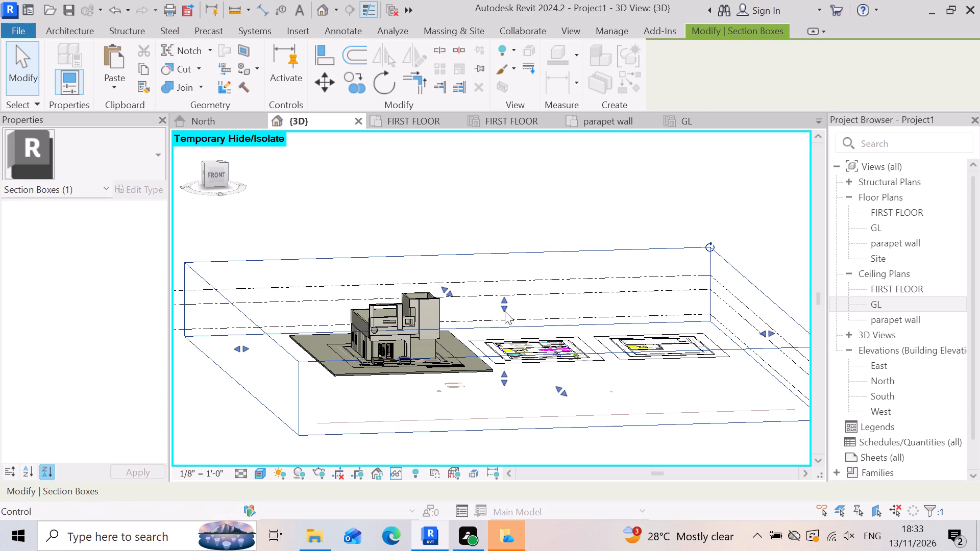
left_click_drag(505, 311, 508, 328)
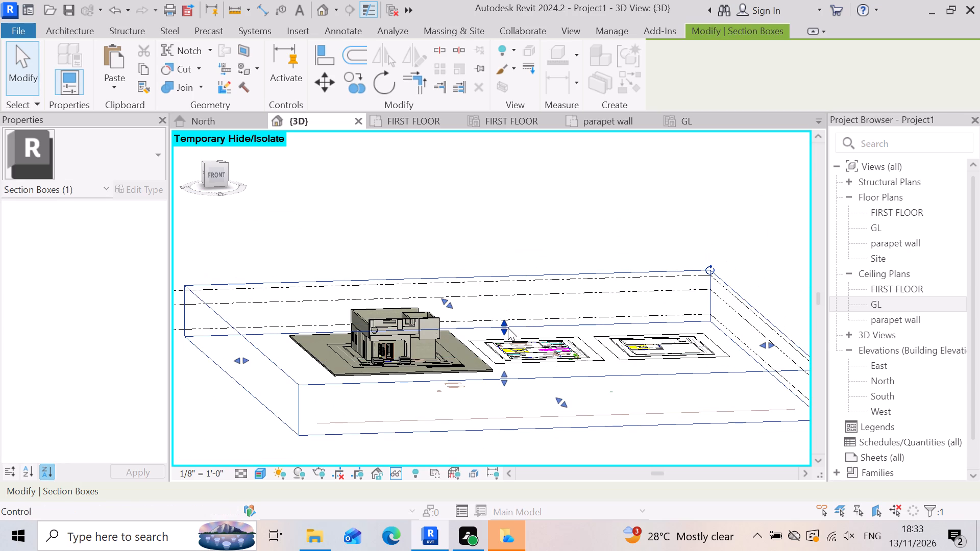
scroll(489, 326, "up", 3)
left_click_drag(514, 335, 517, 356)
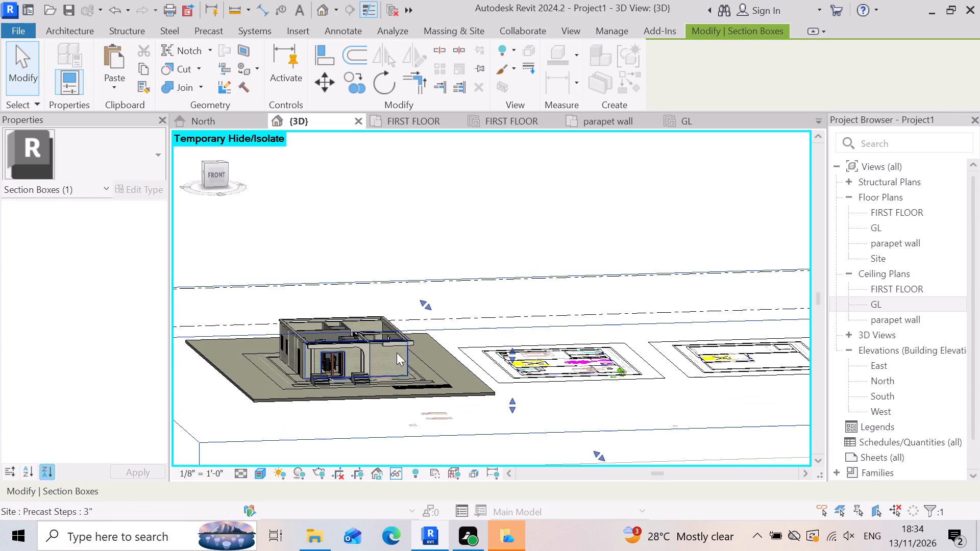
Examine the ground-floor rooms and the tops of their walls exposed by the section box.
left_click(548, 240)
scroll(244, 371, "up", 5)
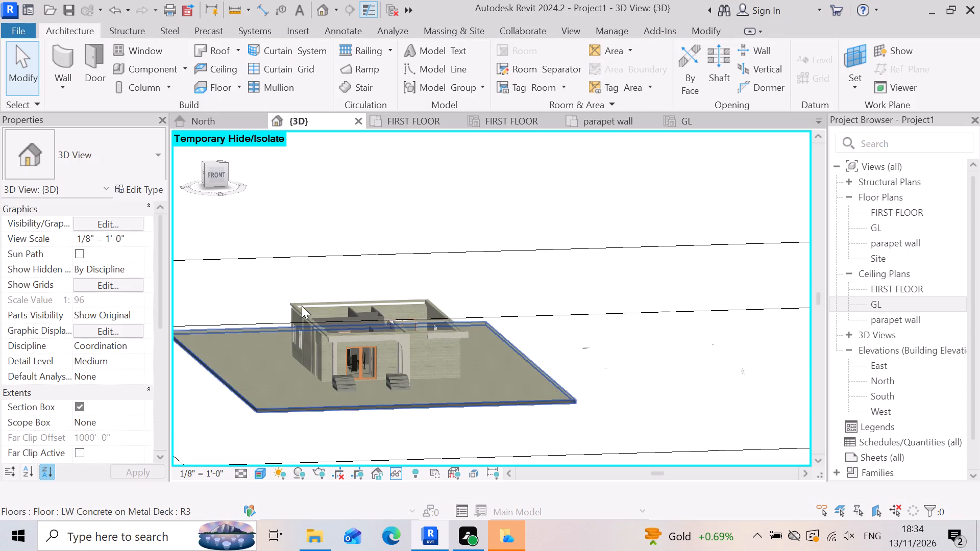
scroll(336, 290, "up", 3)
scroll(378, 403, "up", 3)
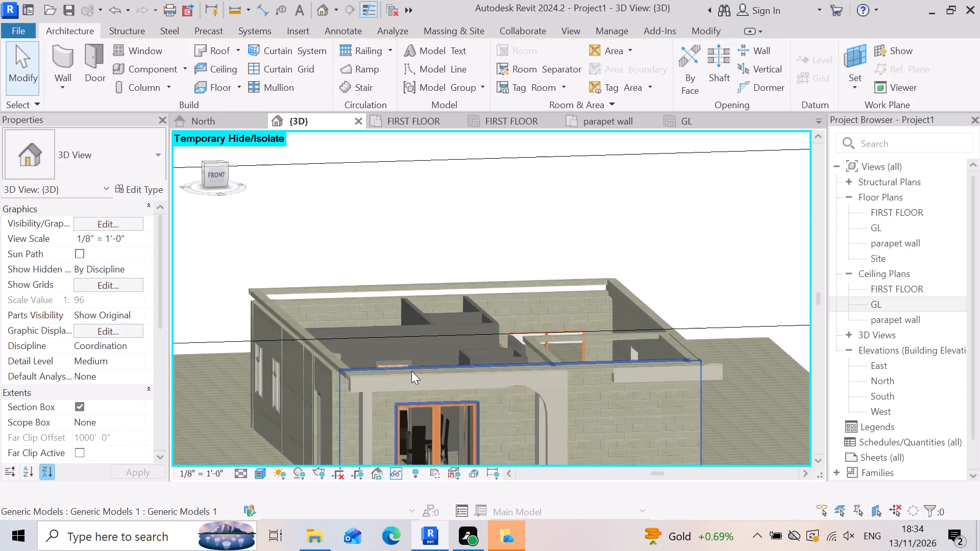
scroll(411, 371, "up", 5)
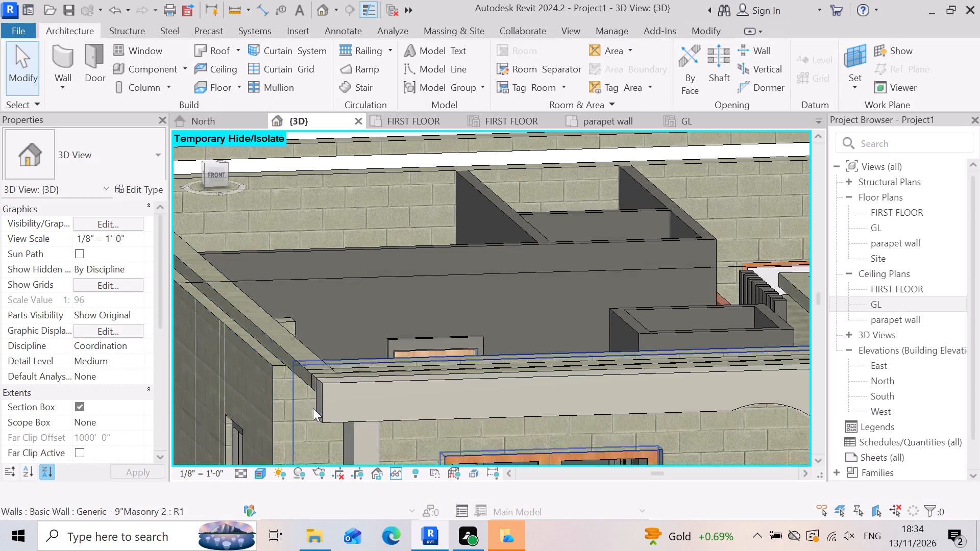
scroll(340, 392, "up", 2)
scroll(256, 391, "down", 3)
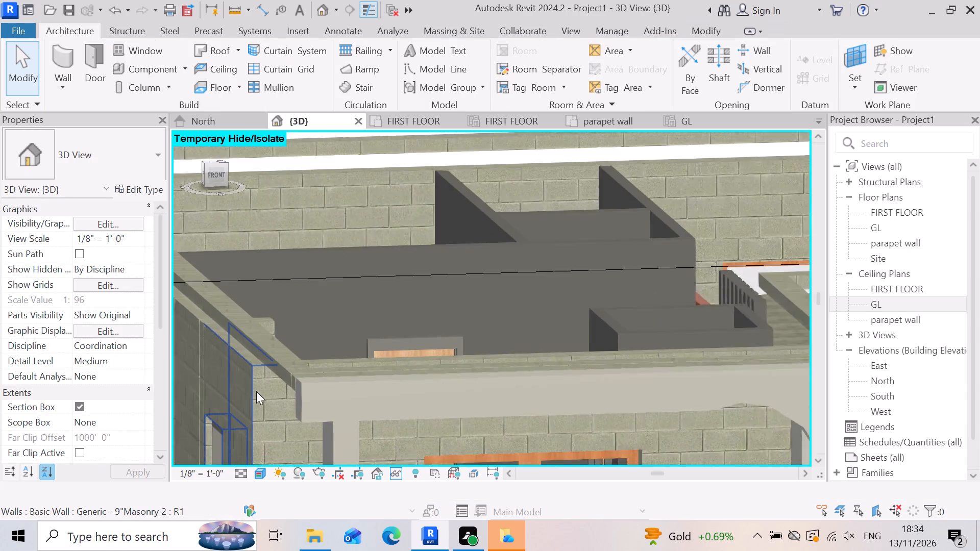
scroll(239, 391, "down", 8)
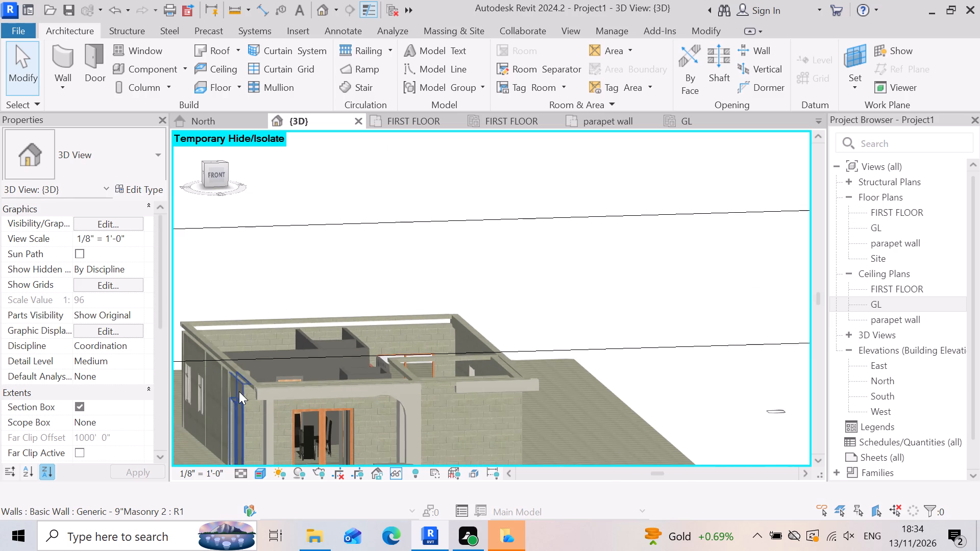
scroll(456, 365, "down", 2)
scroll(304, 418, "up", 3)
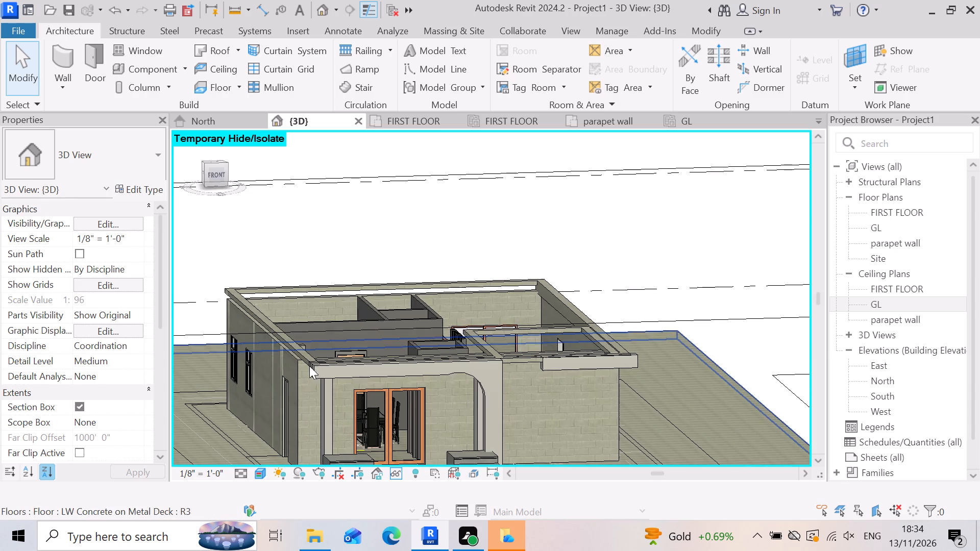
Sketch a rectangular boundary, about 36' by 29', for a 2' x 4' ACT System ceiling on GL between the house's opposite rear and front wall corners.
left_click(224, 70)
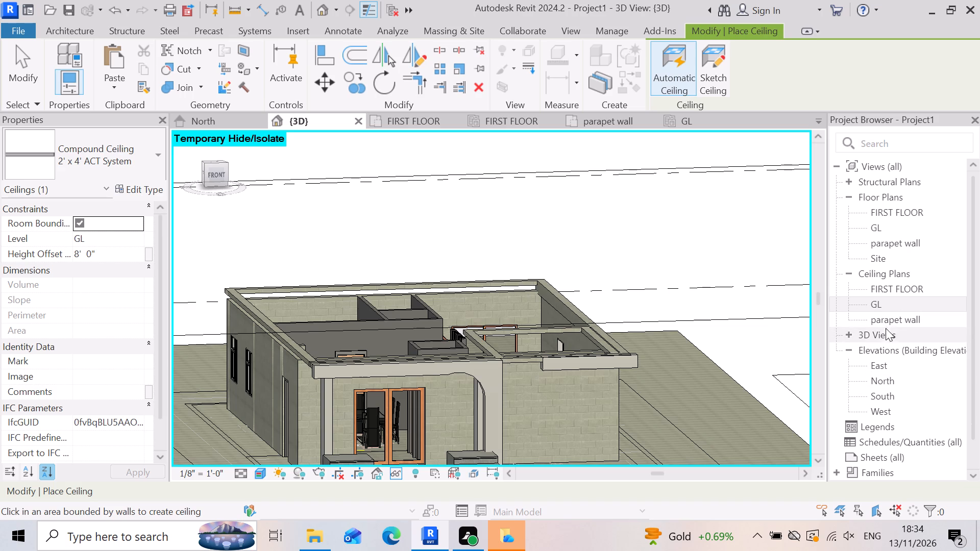
left_click(716, 67)
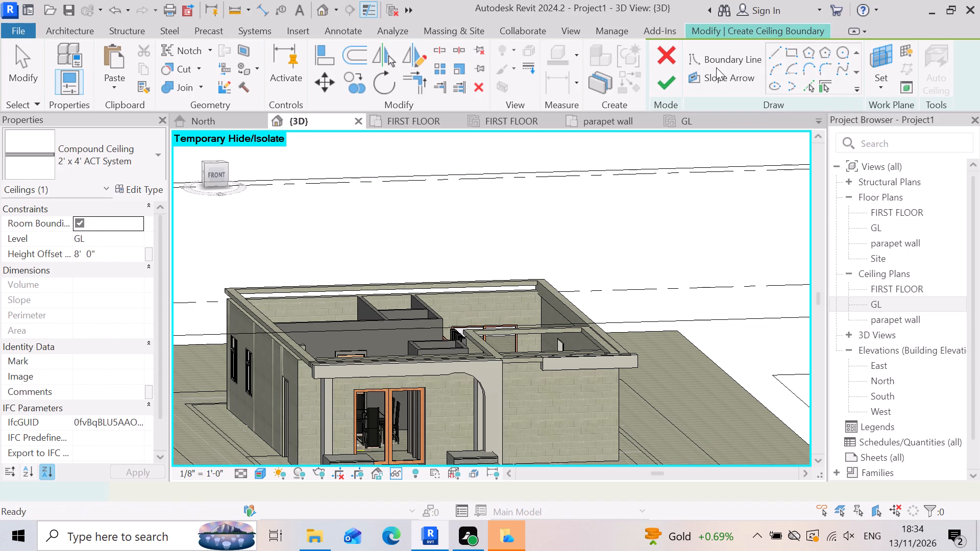
scroll(219, 280, "up", 8)
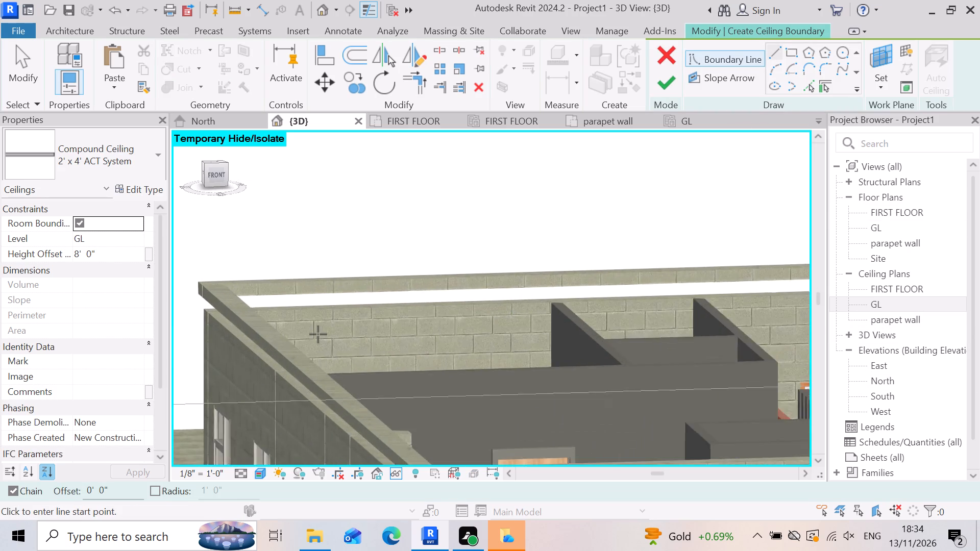
scroll(318, 334, "up", 1)
scroll(404, 339, "down", 4)
scroll(291, 281, "up", 6)
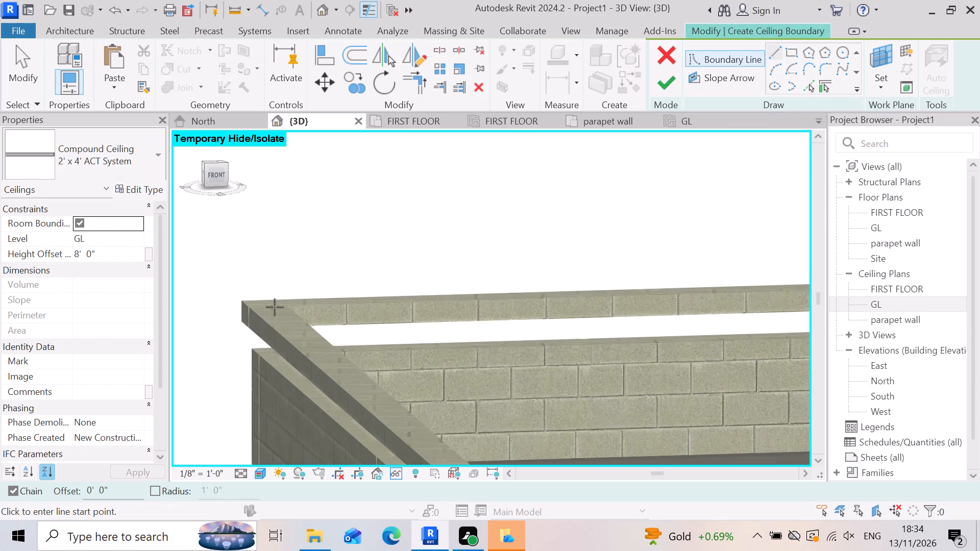
scroll(270, 302, "up", 2)
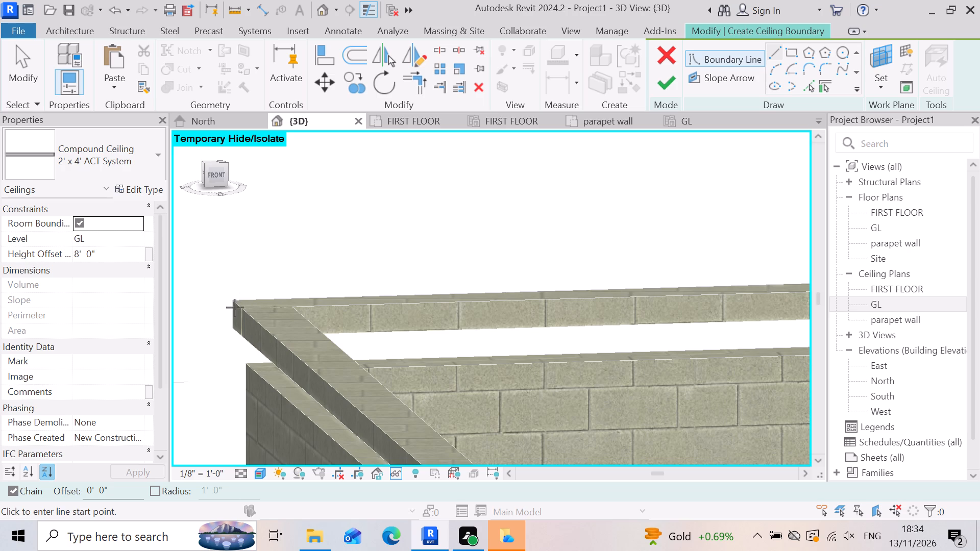
scroll(241, 289, "down", 4)
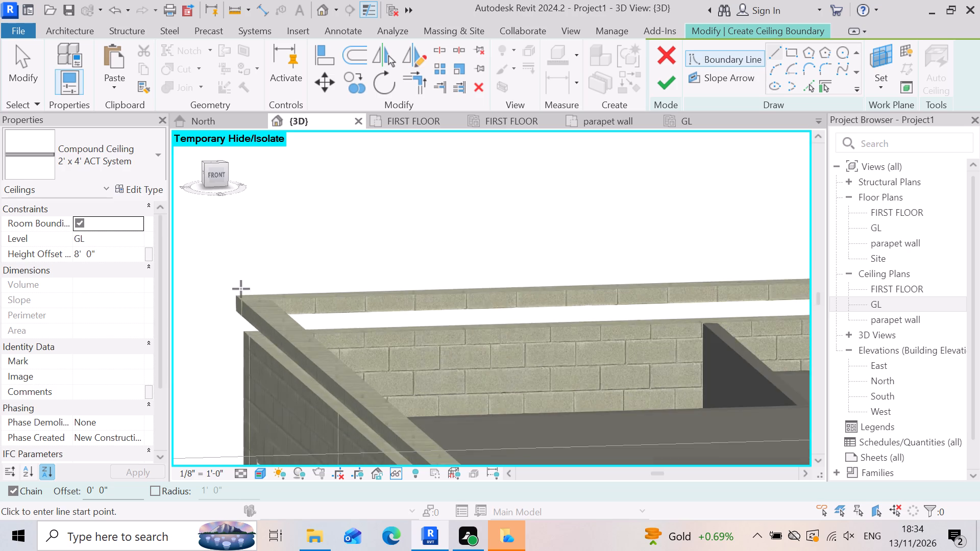
scroll(241, 289, "down", 6)
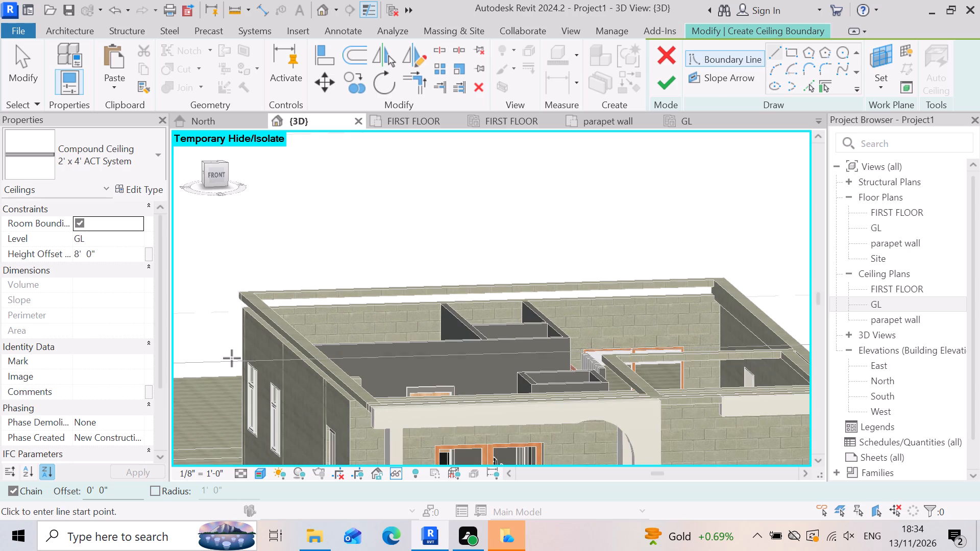
scroll(231, 333, "up", 1)
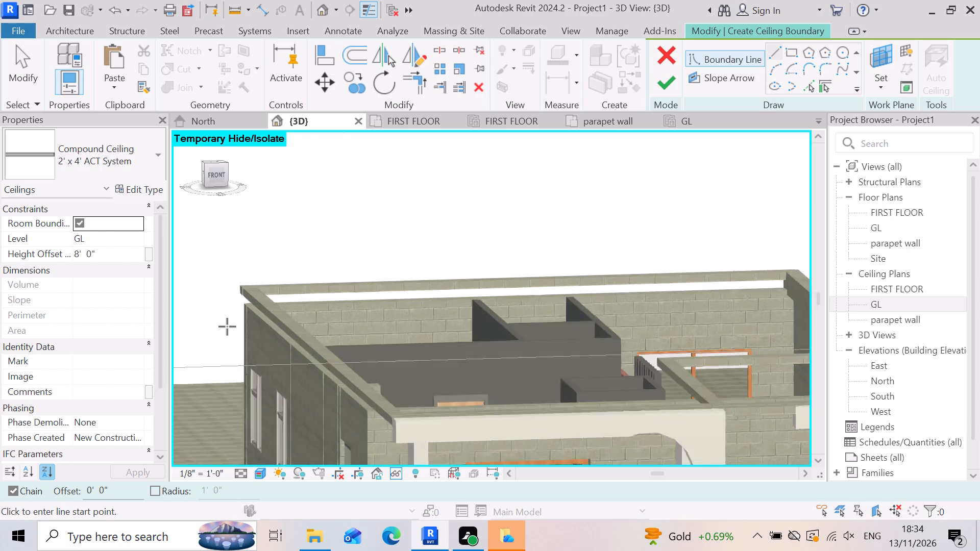
scroll(227, 327, "up", 14)
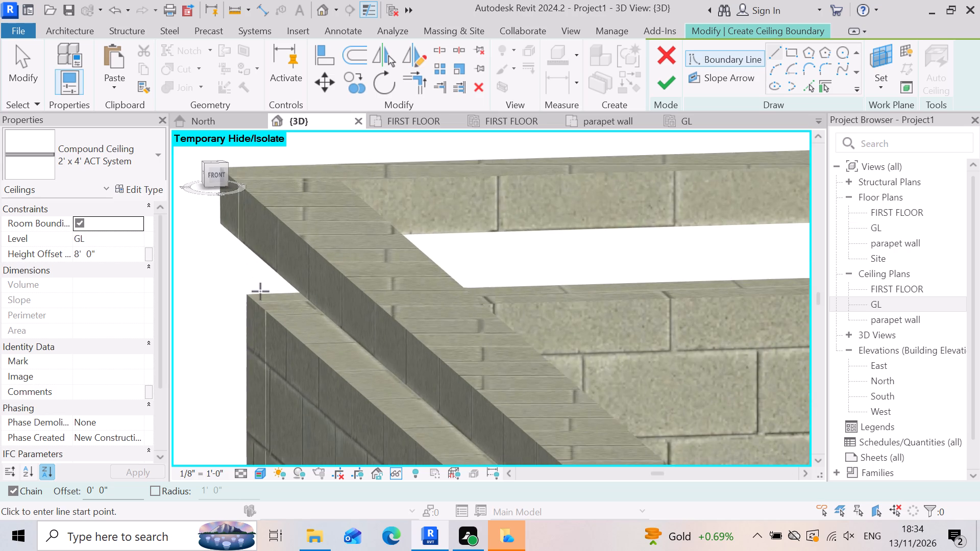
scroll(260, 291, "up", 2)
scroll(218, 302, "up", 1)
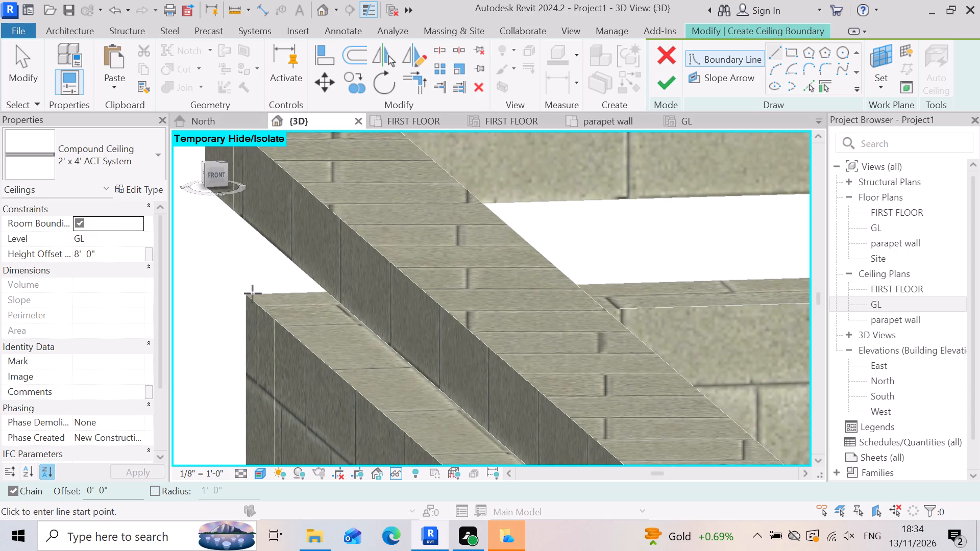
left_click(250, 294)
scroll(306, 314, "down", 6)
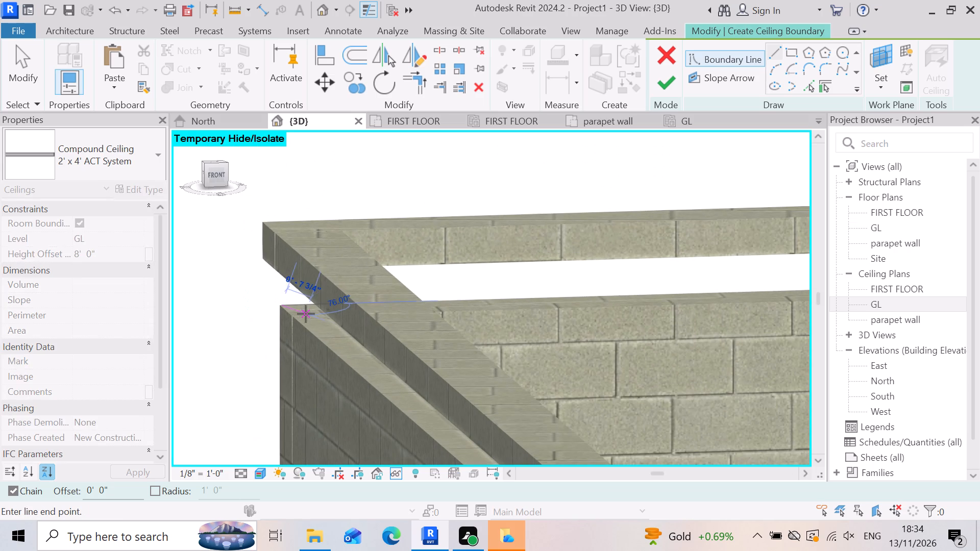
left_click(791, 52)
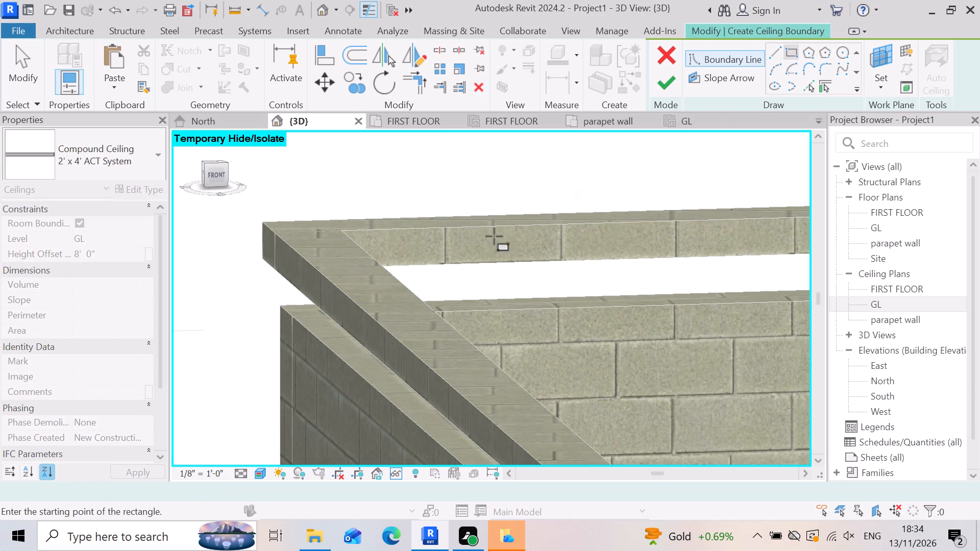
scroll(271, 298, "up", 2)
scroll(321, 334, "up", 8)
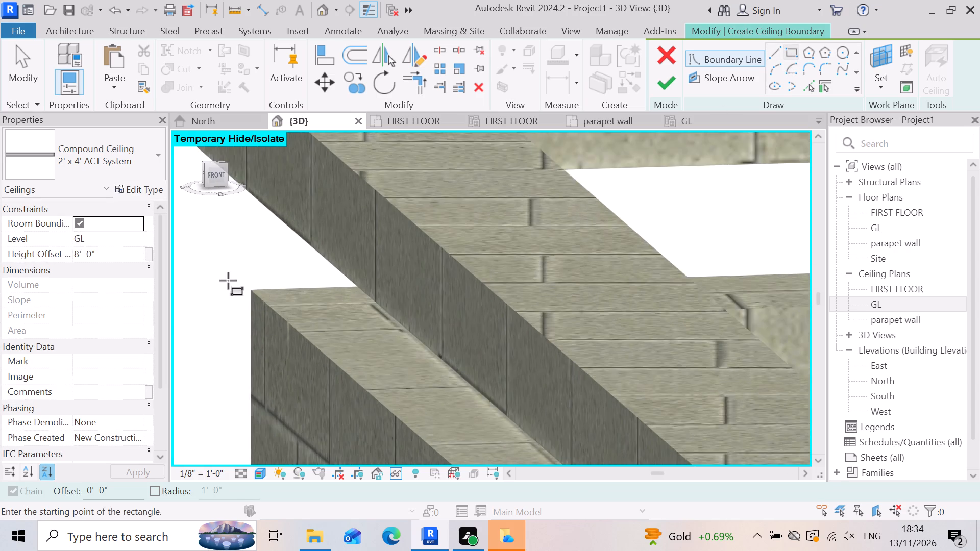
scroll(228, 281, "up", 3)
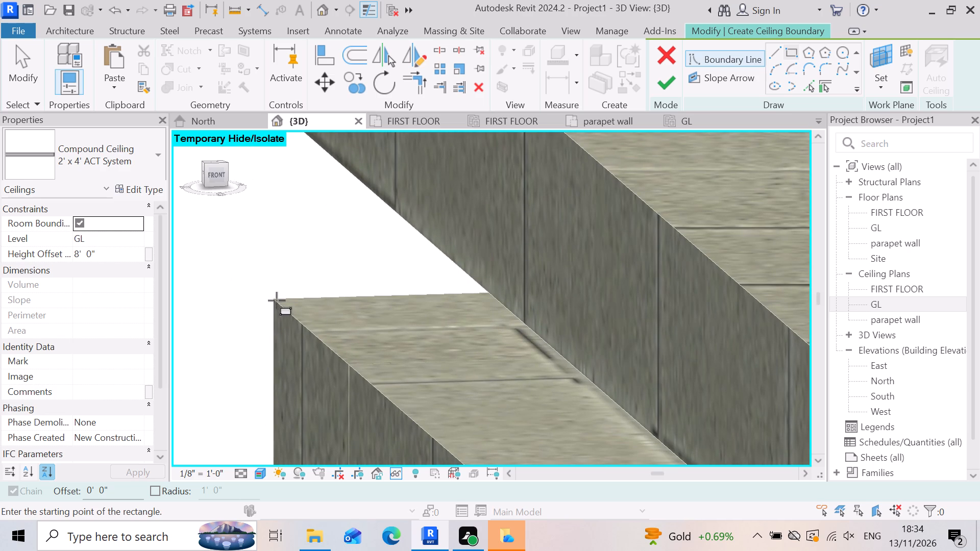
left_click(277, 302)
scroll(280, 302, "down", 9)
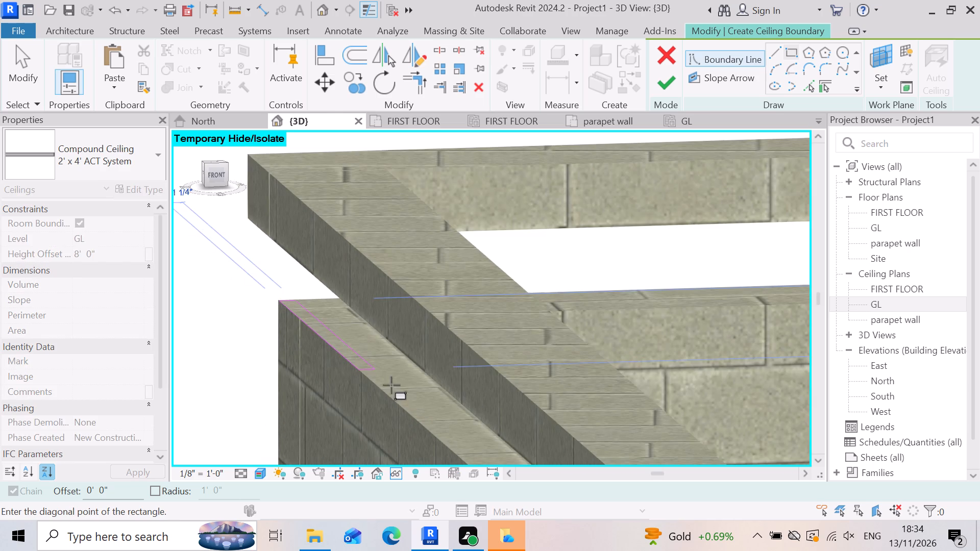
scroll(352, 328, "down", 12)
scroll(453, 338, "down", 5)
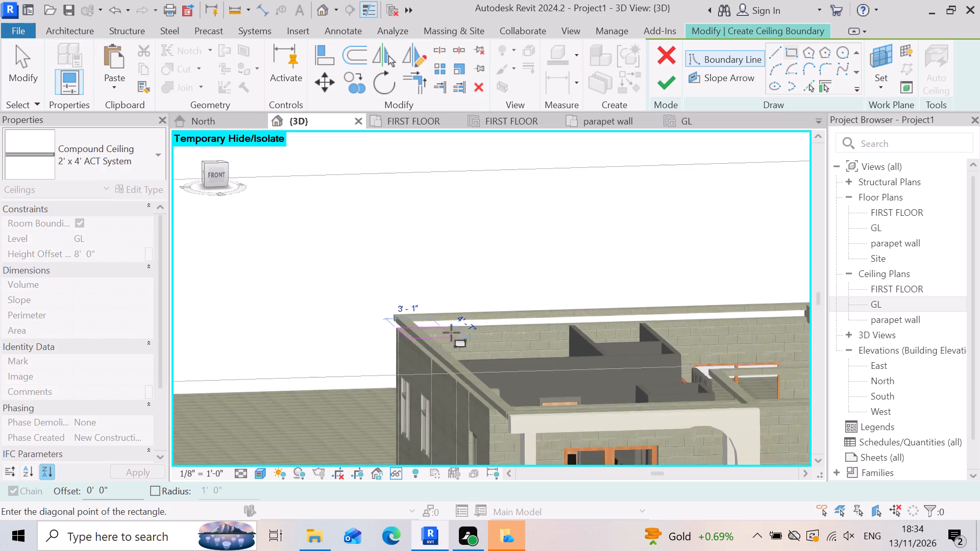
scroll(451, 333, "down", 4)
scroll(751, 367, "up", 7)
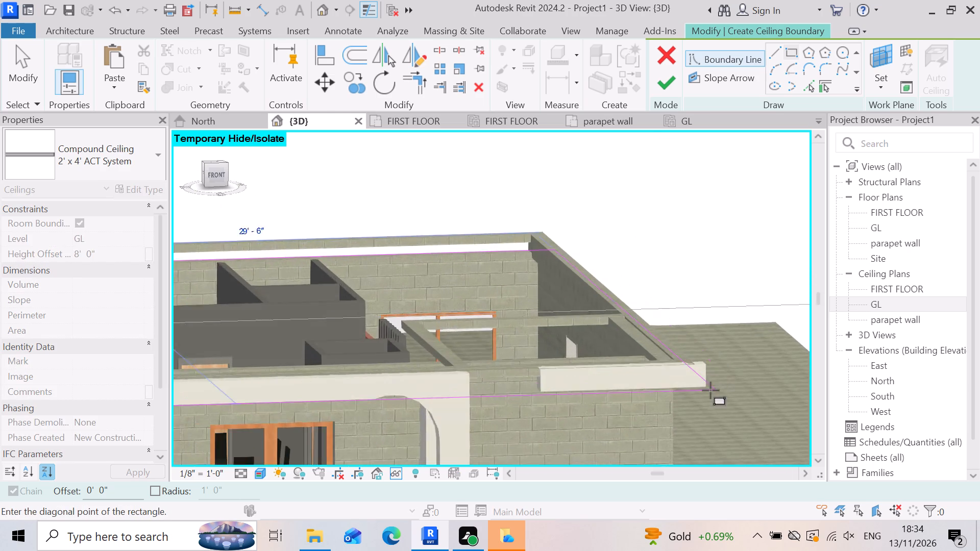
scroll(710, 390, "up", 5)
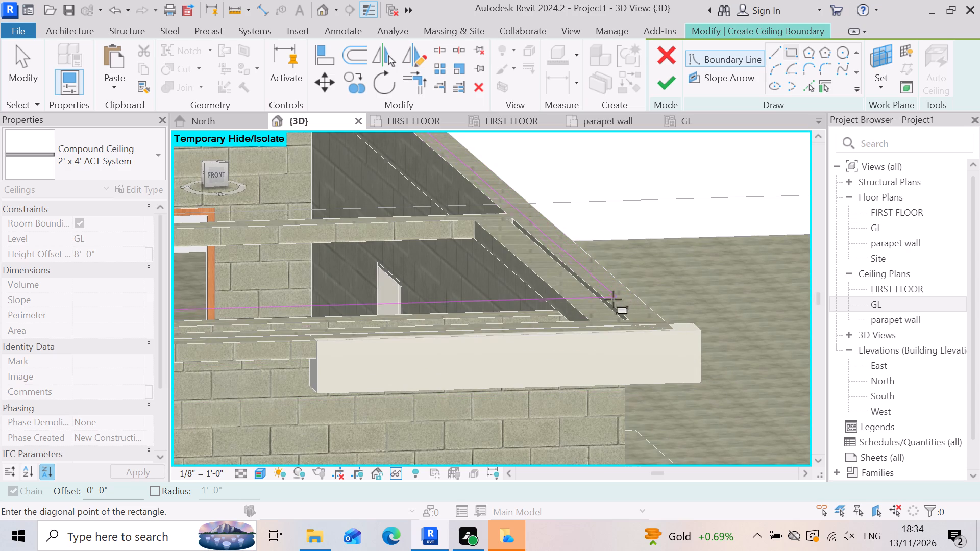
scroll(622, 320, "up", 3)
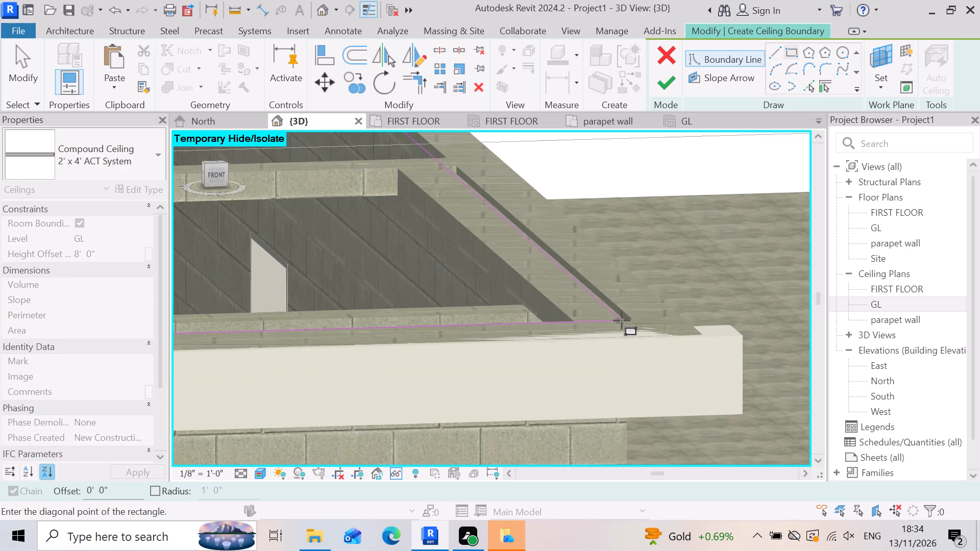
scroll(622, 320, "up", 4)
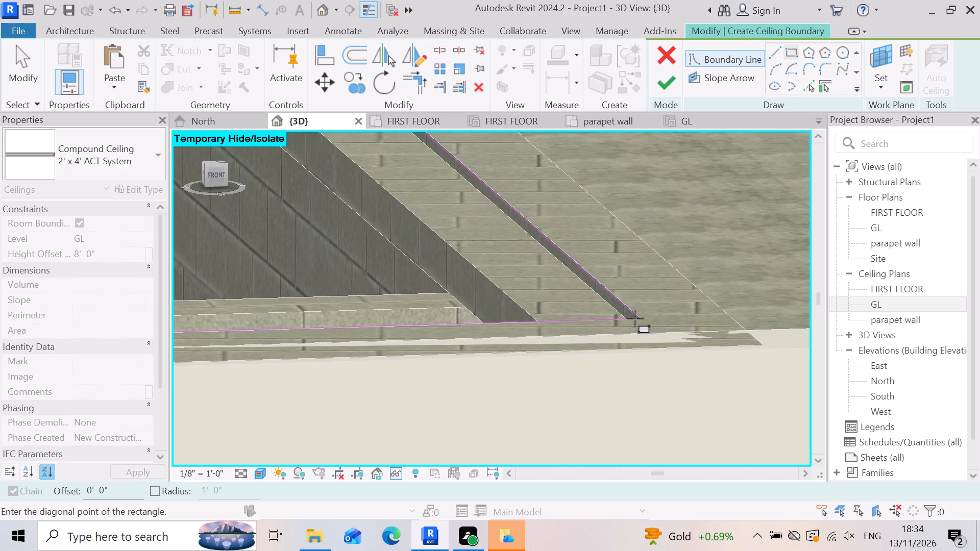
scroll(635, 318, "up", 8)
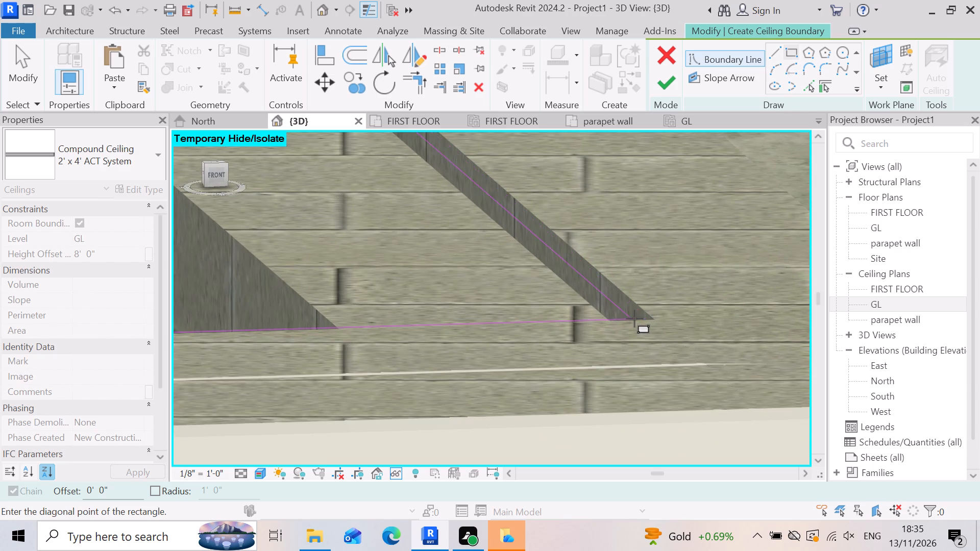
left_click(645, 318)
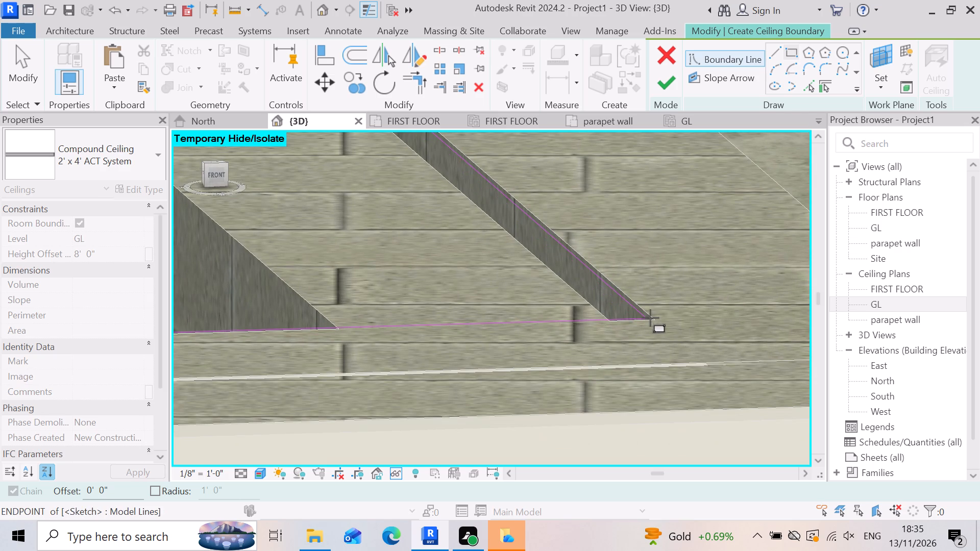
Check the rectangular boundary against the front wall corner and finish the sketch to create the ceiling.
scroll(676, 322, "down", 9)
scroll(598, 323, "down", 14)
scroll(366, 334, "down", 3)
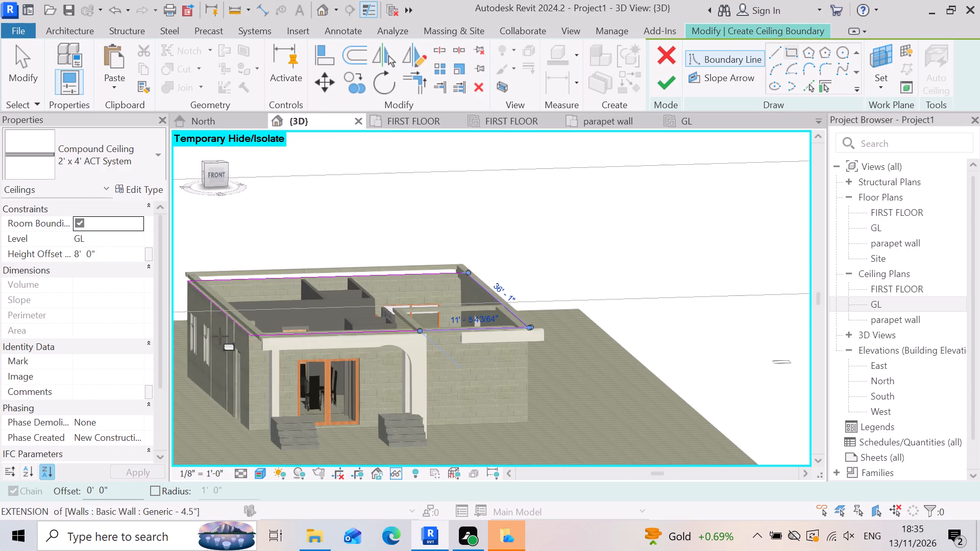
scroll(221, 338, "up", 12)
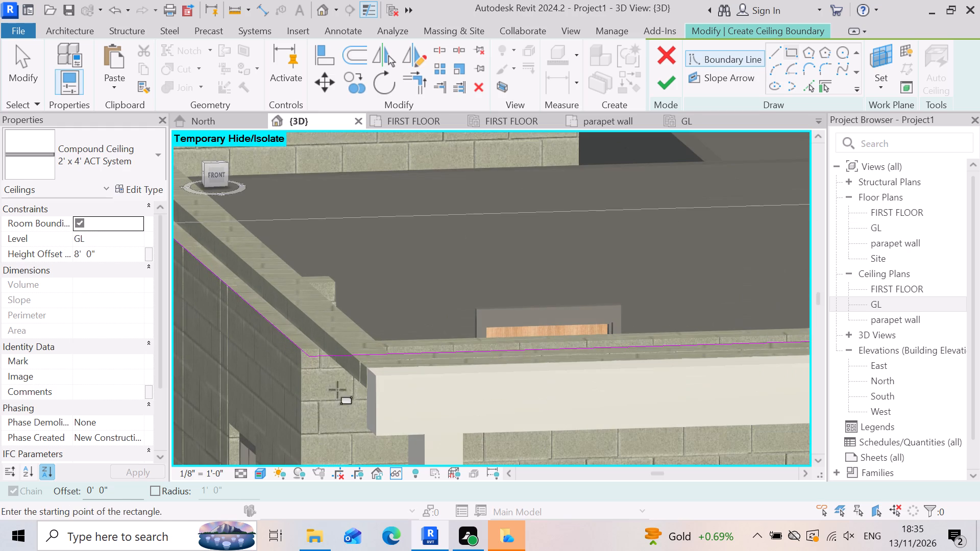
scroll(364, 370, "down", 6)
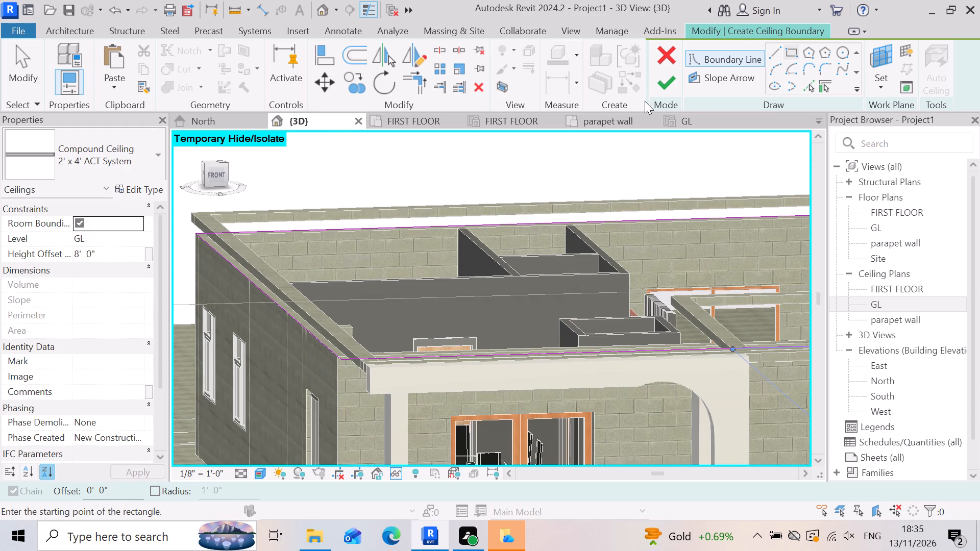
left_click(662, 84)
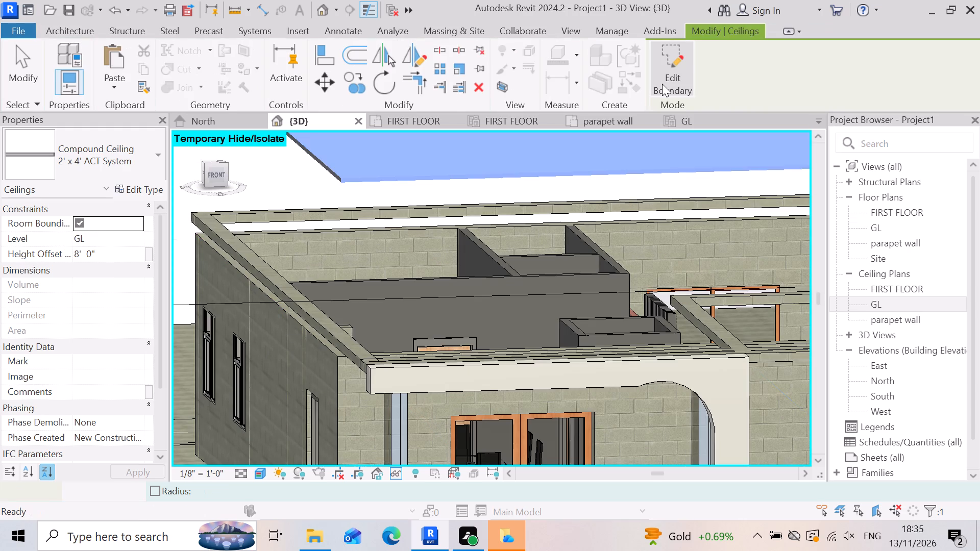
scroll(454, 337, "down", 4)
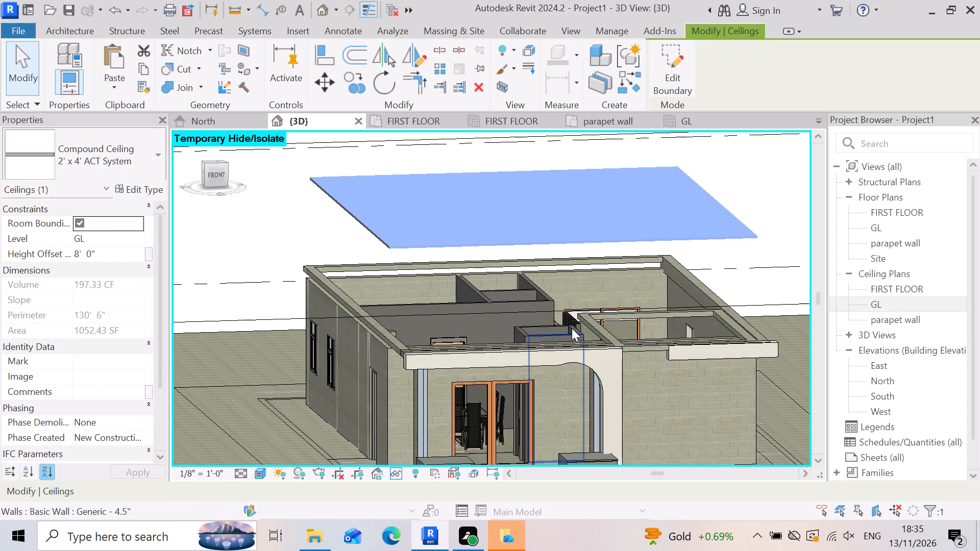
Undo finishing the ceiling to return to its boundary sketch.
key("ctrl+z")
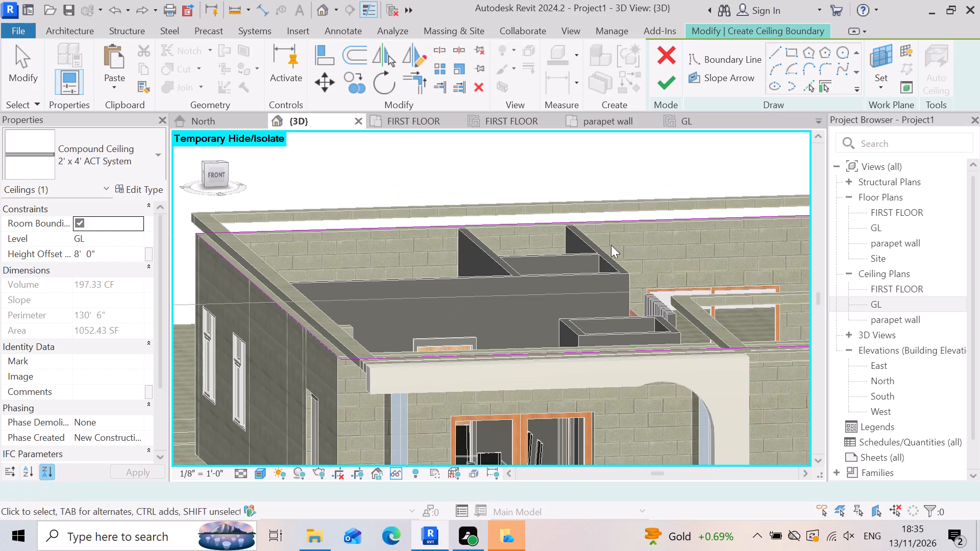
Open the GL reflected ceiling plan to show the ceiling boundary sketch in relation to the house walls.
double_click(927, 304)
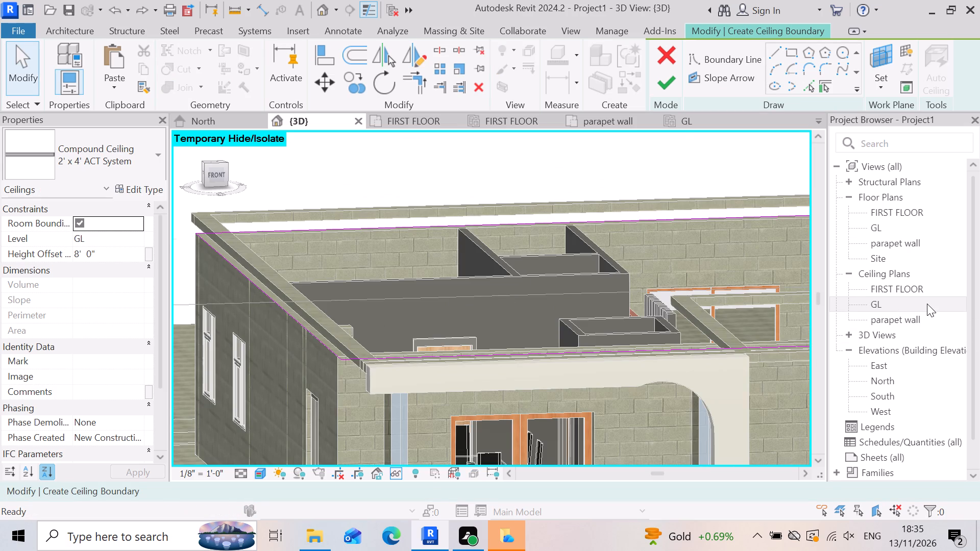
key("Escape")
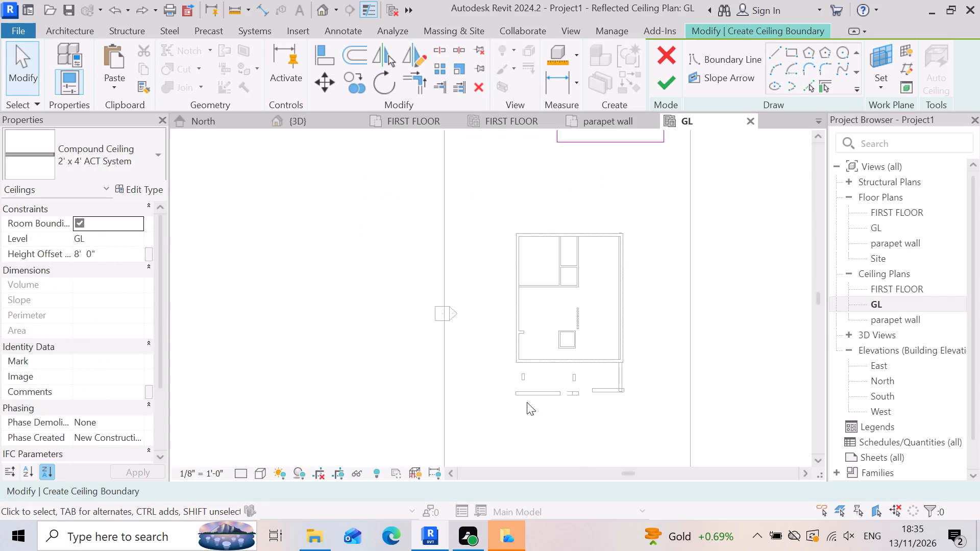
scroll(470, 377, "down", 3)
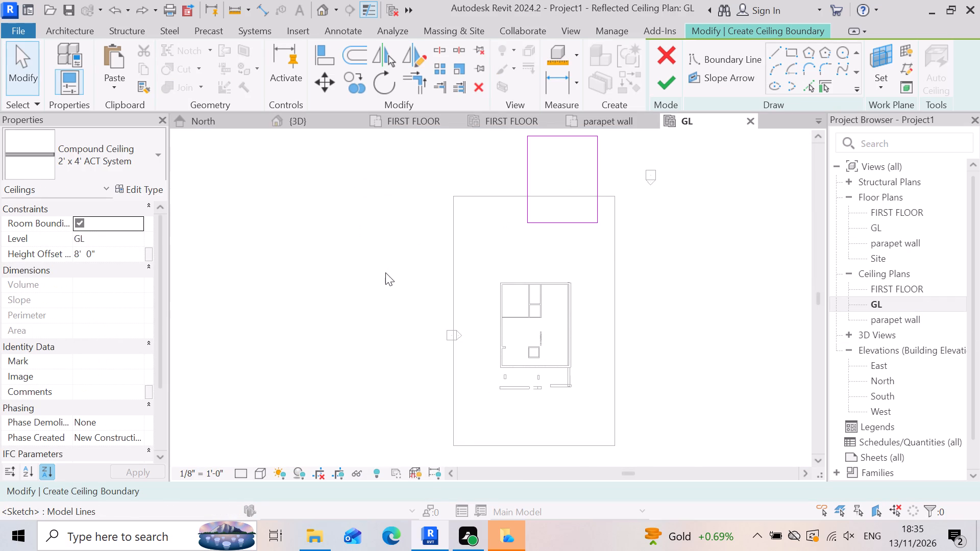
key("Escape")
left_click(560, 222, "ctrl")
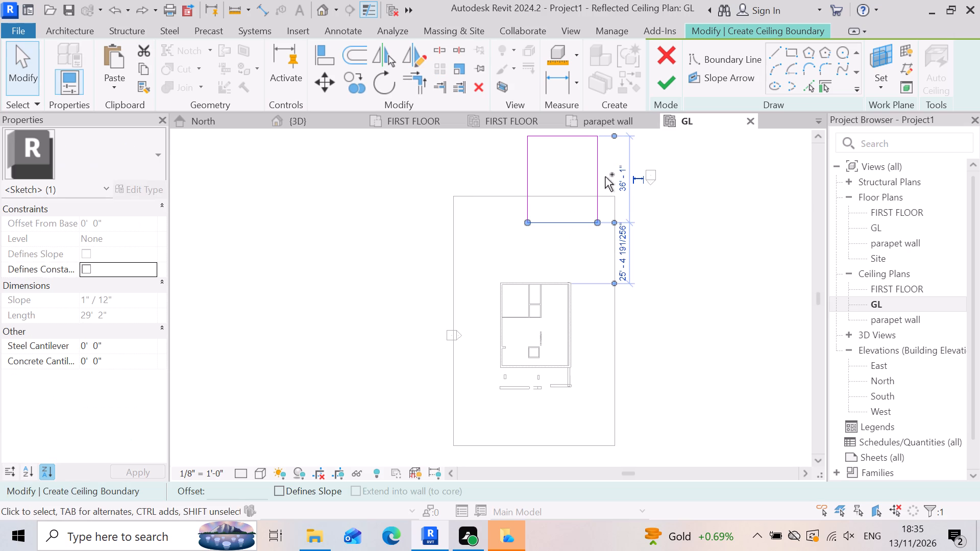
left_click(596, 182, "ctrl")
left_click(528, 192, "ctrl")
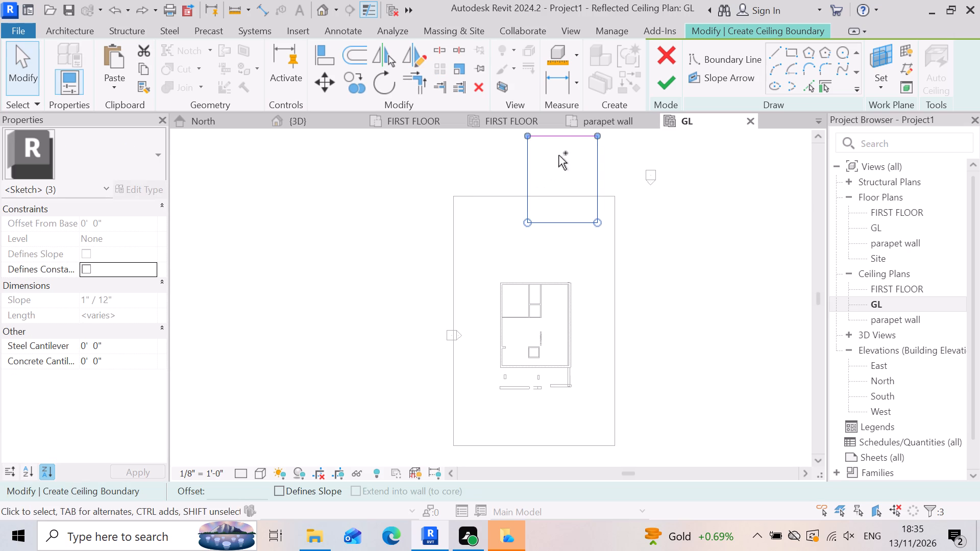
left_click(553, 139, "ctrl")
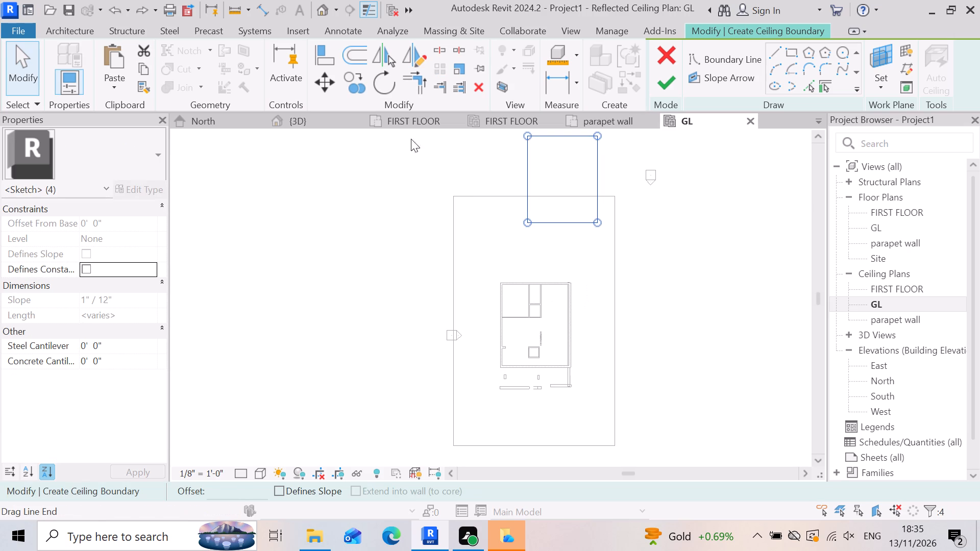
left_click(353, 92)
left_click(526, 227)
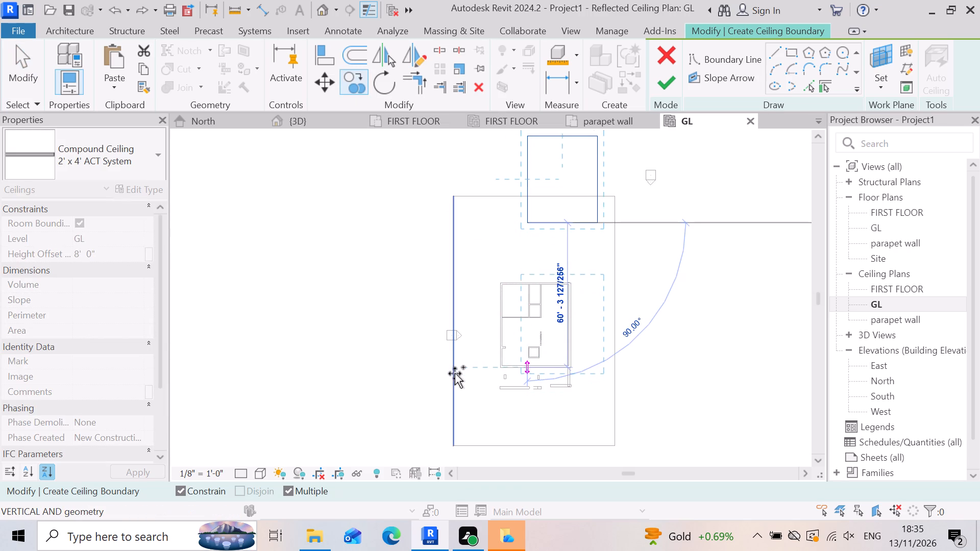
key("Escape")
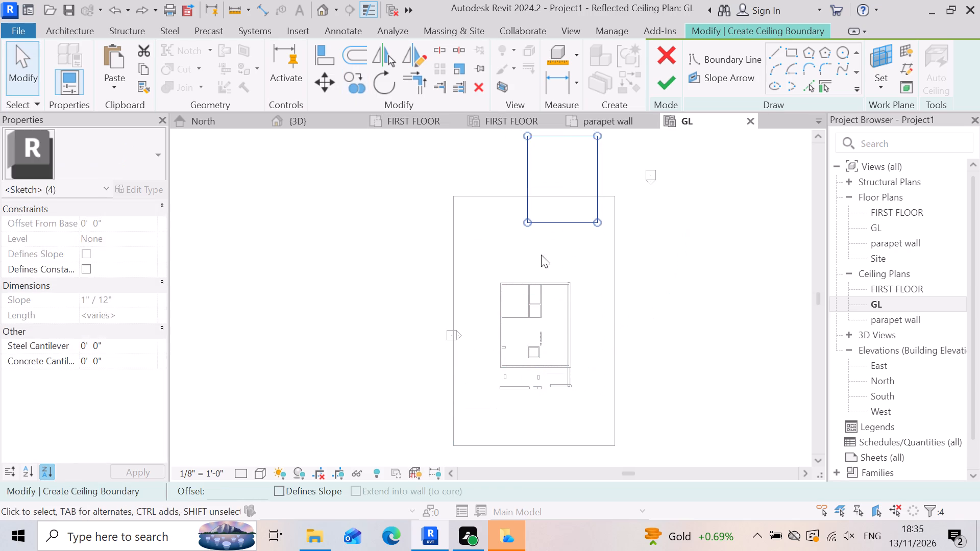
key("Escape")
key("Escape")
Delete all four lines of the misplaced rectangular ceiling boundary lying outside the house.
left_click(560, 228)
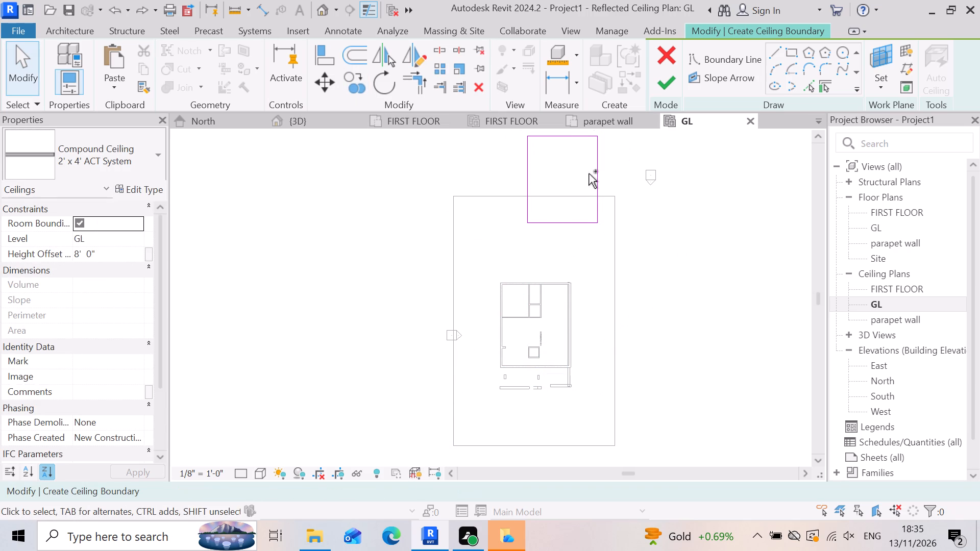
left_click(595, 172, "ctrl")
left_click(528, 176, "ctrl")
left_click(562, 225, "ctrl")
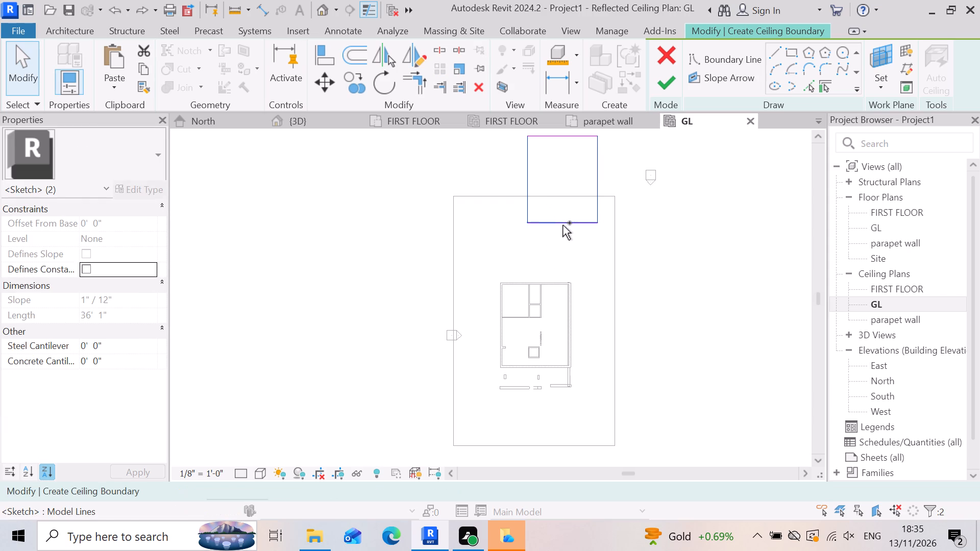
left_click(552, 132, "ctrl")
key("Delete")
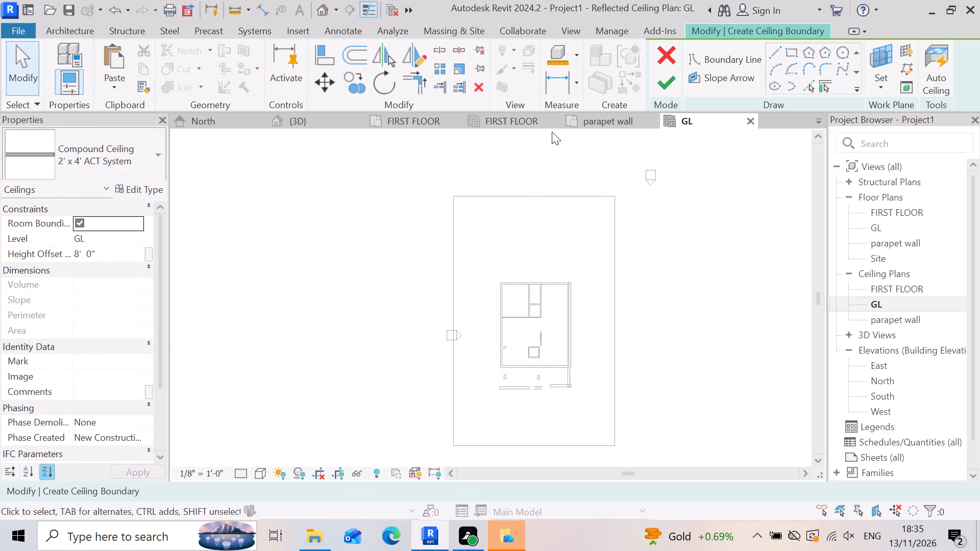
Sketch a rectangular ceiling boundary, about 29' wide, between the house's diagonally opposite outer wall corners, and finish the 2' x 4' ACT System ceiling.
left_click(789, 54)
scroll(499, 292, "up", 11)
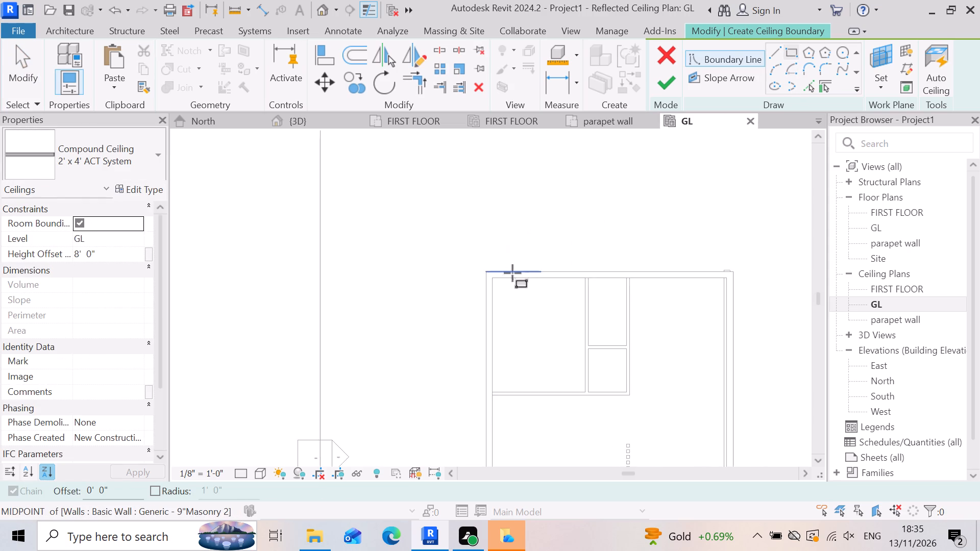
scroll(512, 273, "up", 6)
scroll(446, 241, "down", 5)
scroll(446, 261, "up", 2)
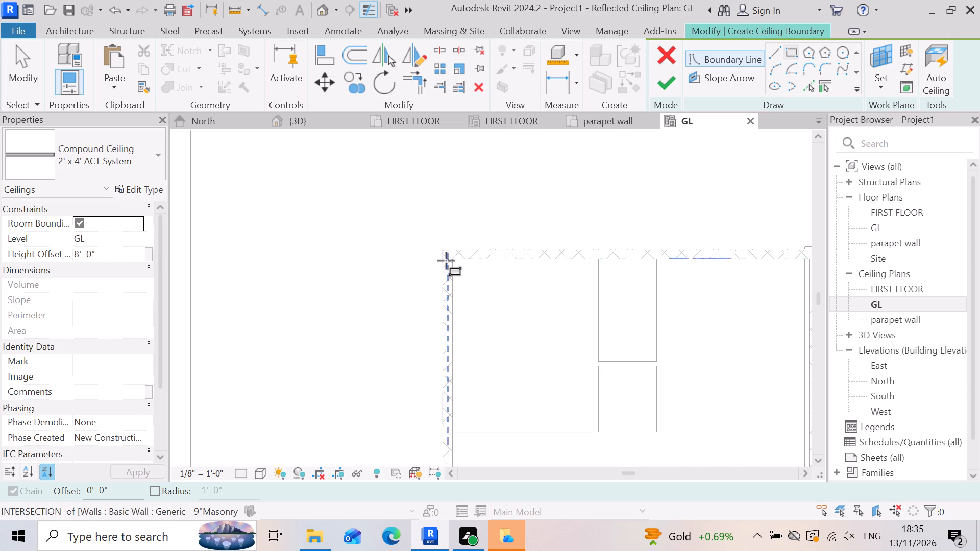
scroll(446, 261, "up", 1)
scroll(455, 315, "down", 2)
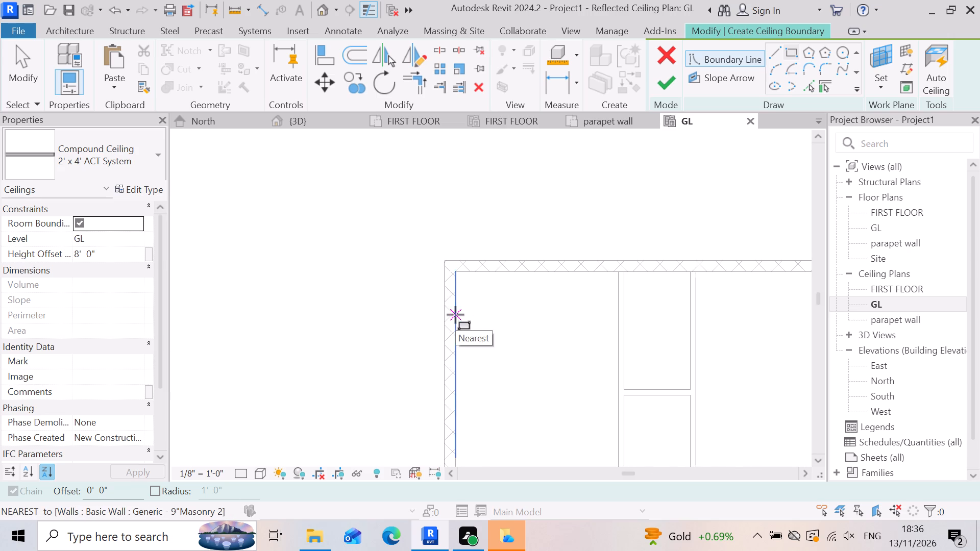
scroll(449, 269, "up", 5)
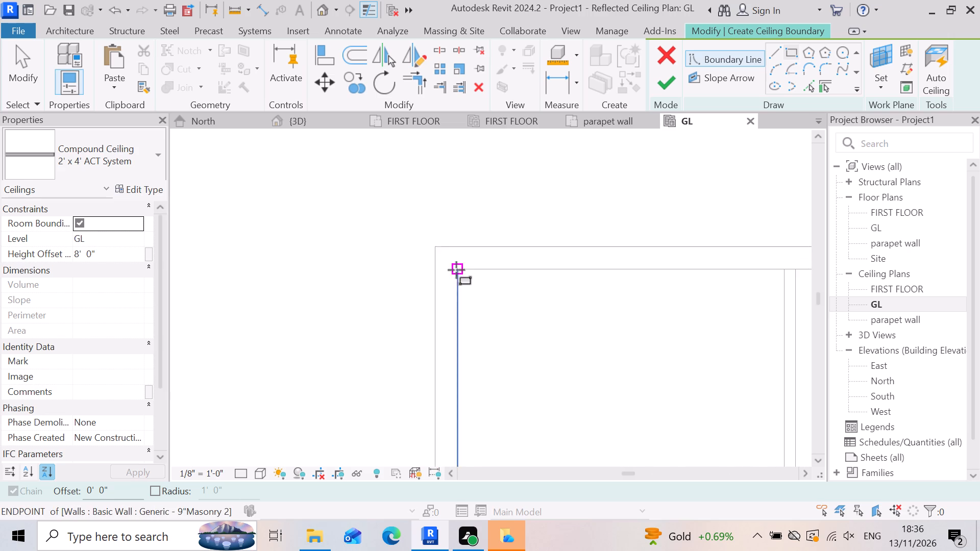
scroll(456, 270, "up", 2)
left_click(429, 245)
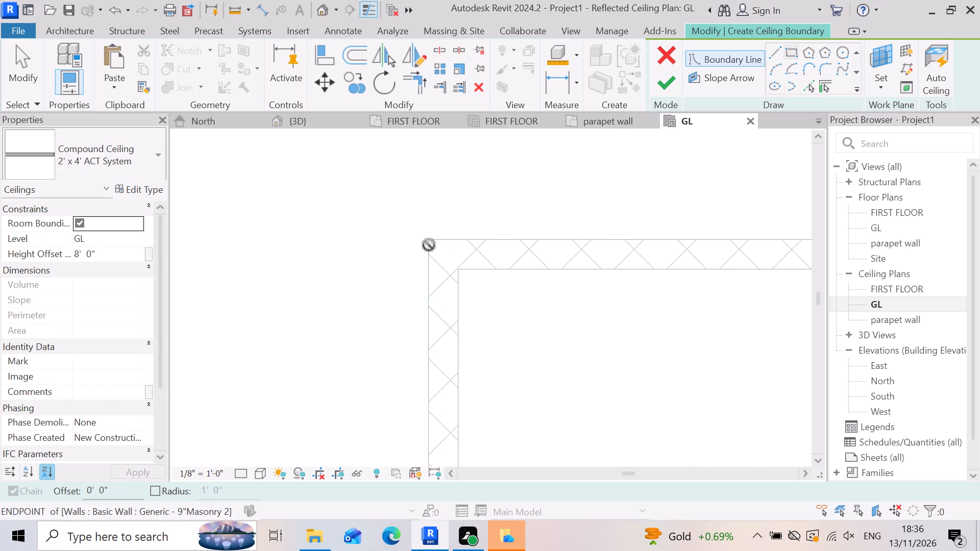
scroll(436, 247, "down", 4)
scroll(518, 314, "down", 5)
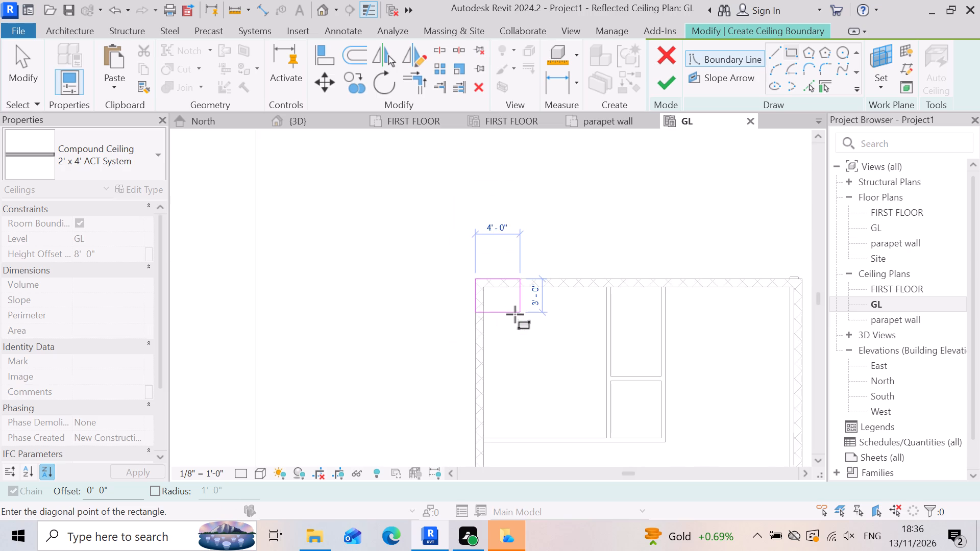
scroll(514, 317, "down", 9)
scroll(599, 457, "up", 2)
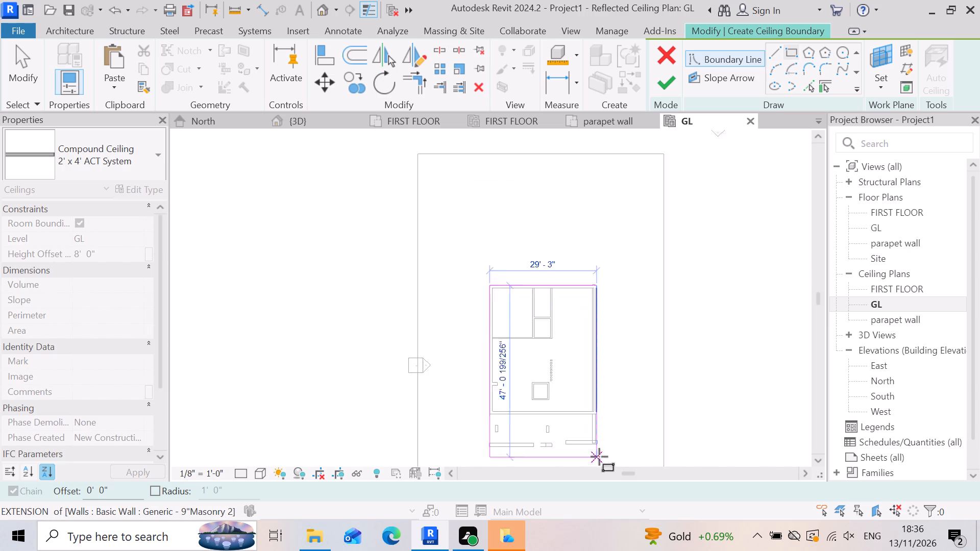
scroll(599, 457, "up", 6)
scroll(598, 371, "up", 2)
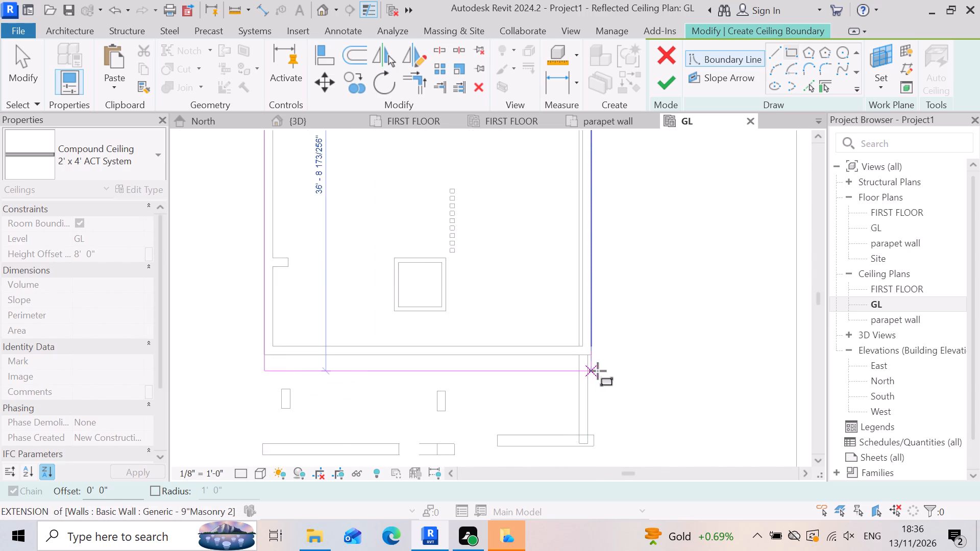
scroll(598, 371, "up", 2)
left_click(589, 348)
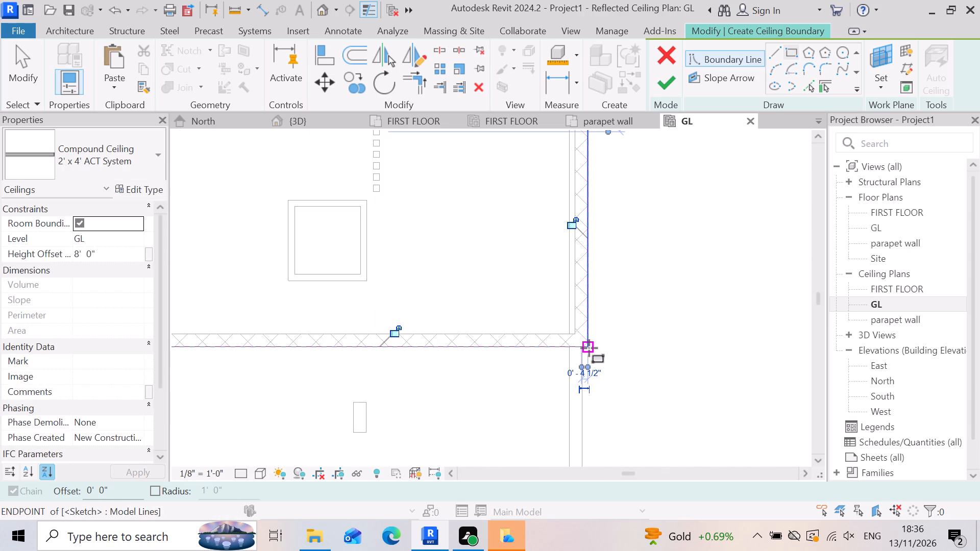
scroll(508, 358, "down", 6)
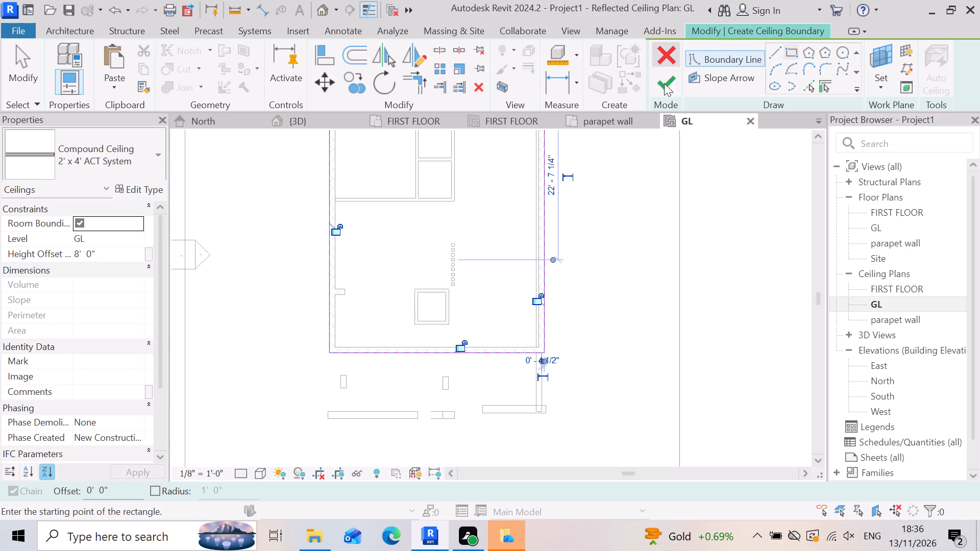
left_click(666, 85)
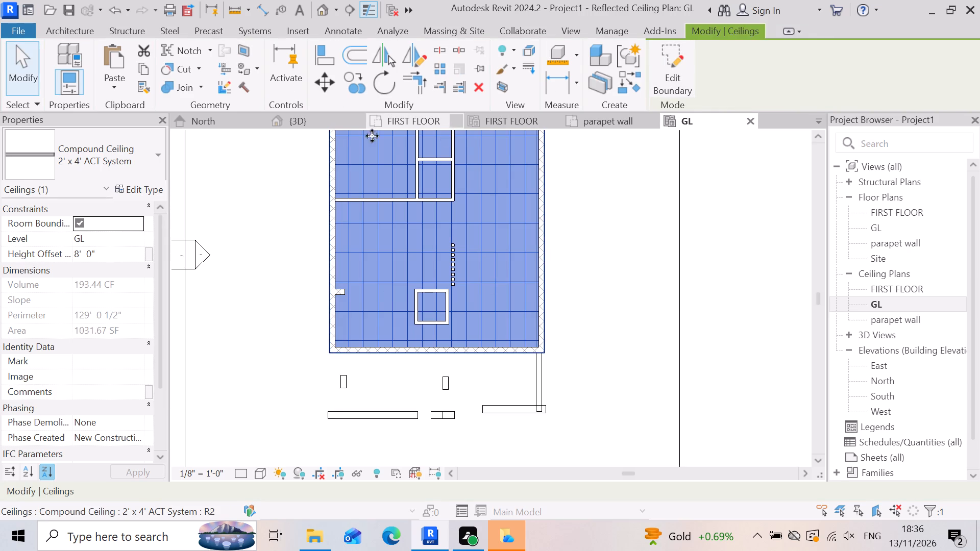
Examine in the 3D view how the 2' x 4' ACT System ceiling sits against the front and side walls.
left_click(326, 123)
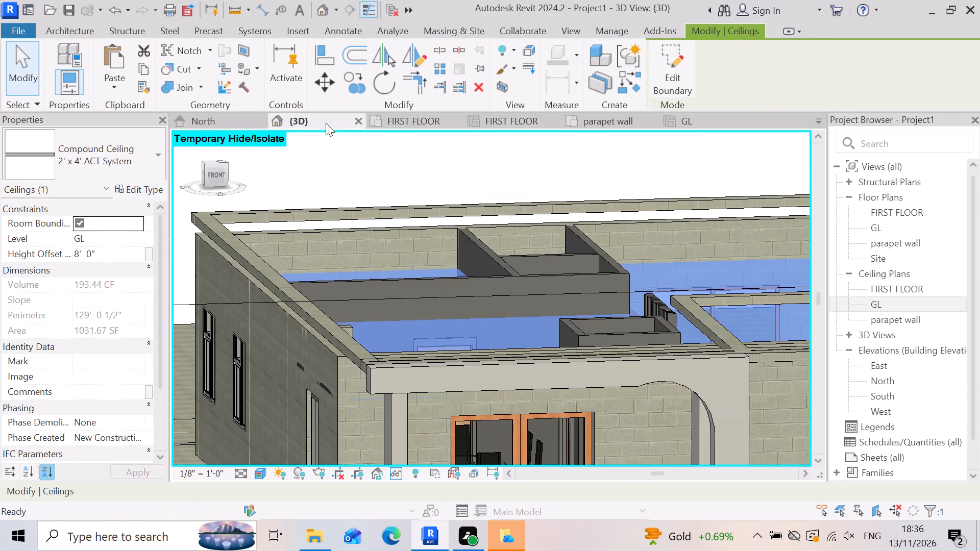
scroll(460, 253, "down", 6)
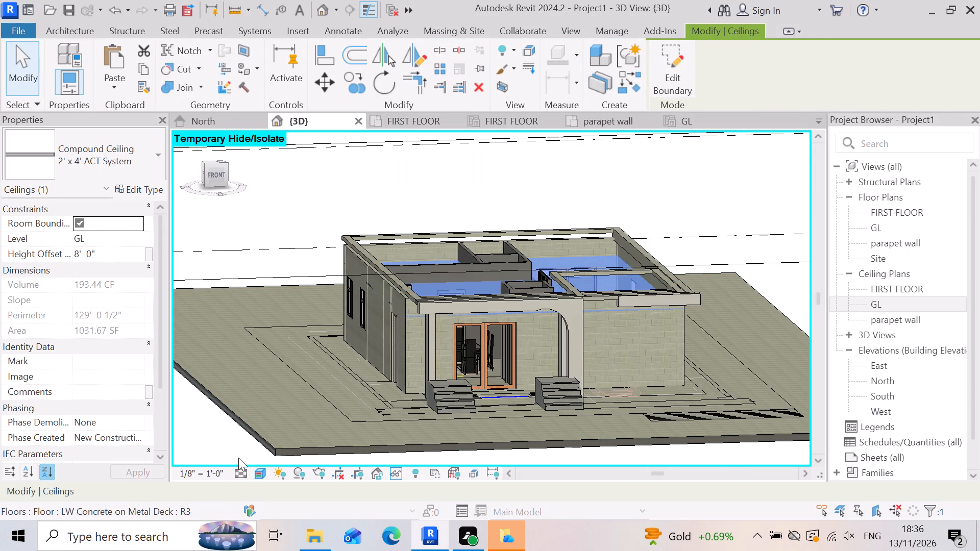
left_click(216, 448)
scroll(534, 353, "up", 5)
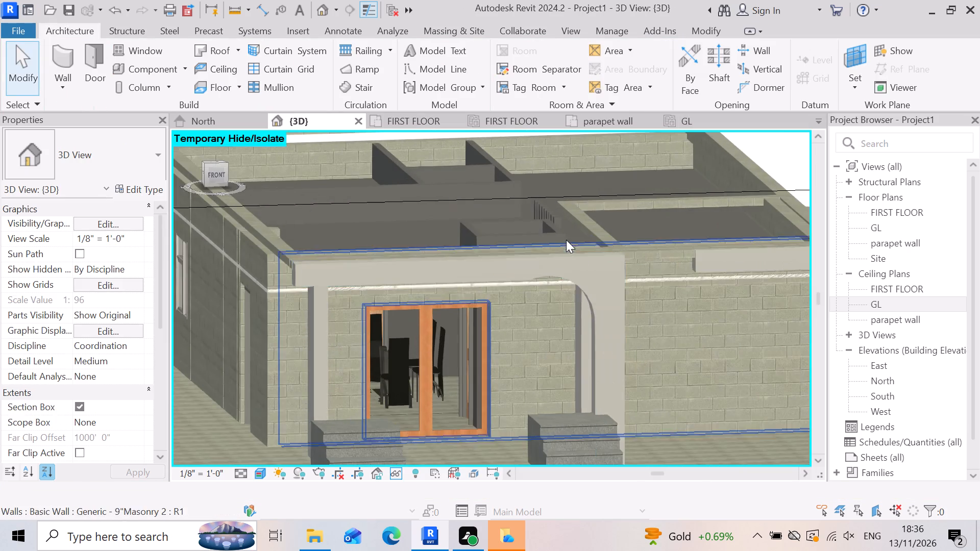
scroll(568, 237, "up", 2)
scroll(435, 297, "up", 2)
scroll(524, 315, "up", 3)
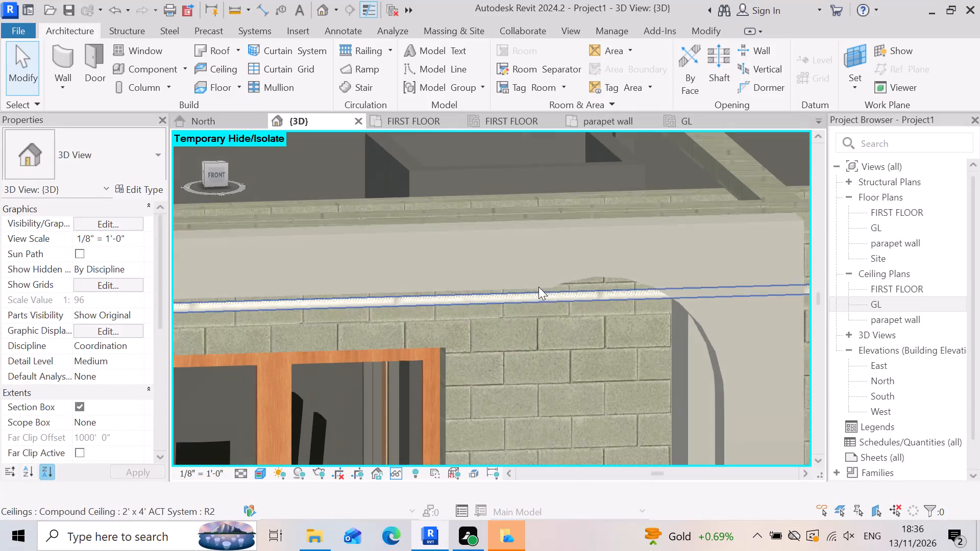
scroll(541, 366, "down", 4)
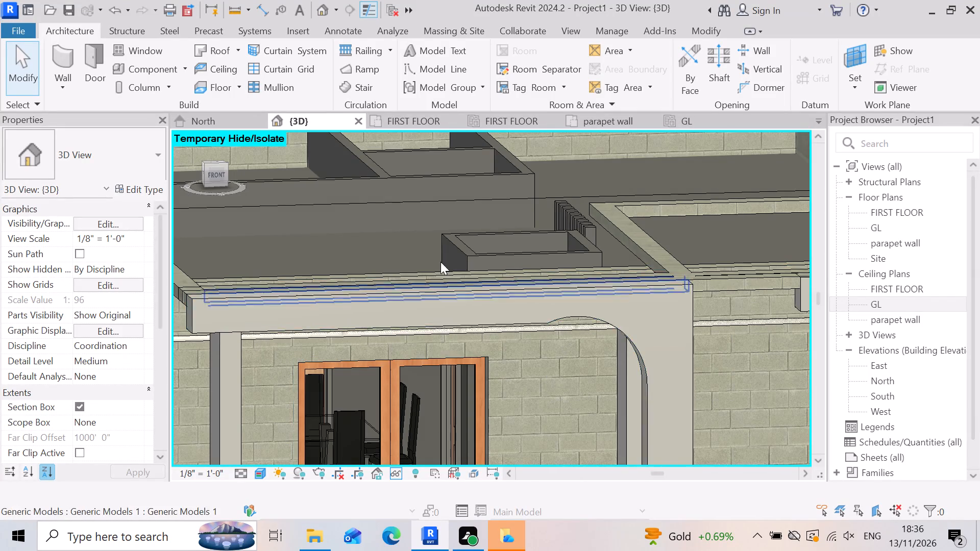
scroll(398, 291, "up", 4)
scroll(416, 341, "up", 5)
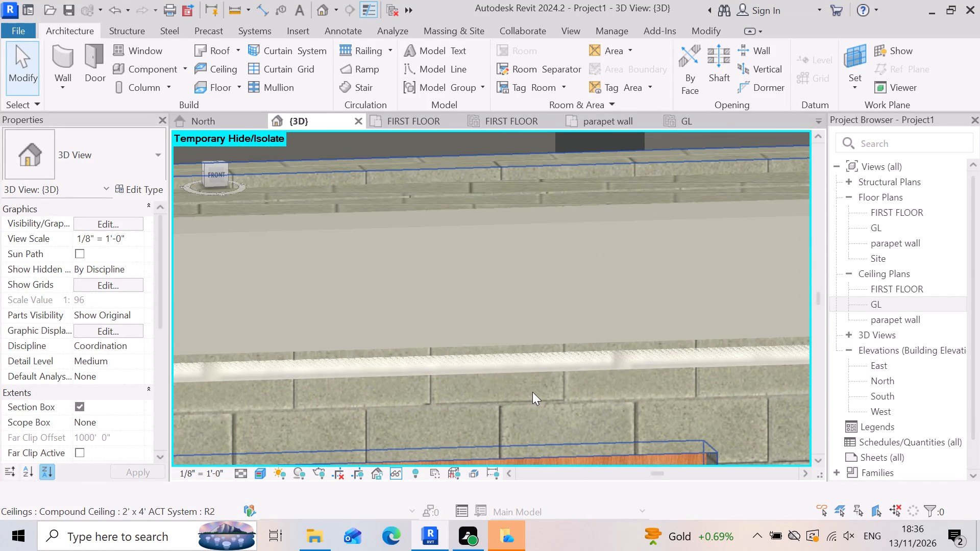
scroll(561, 331, "down", 8)
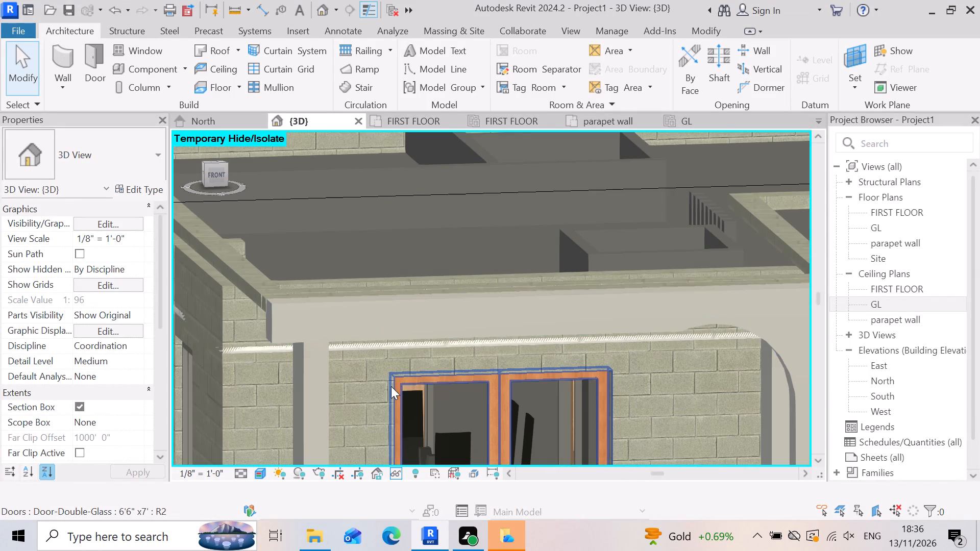
scroll(250, 371, "up", 4)
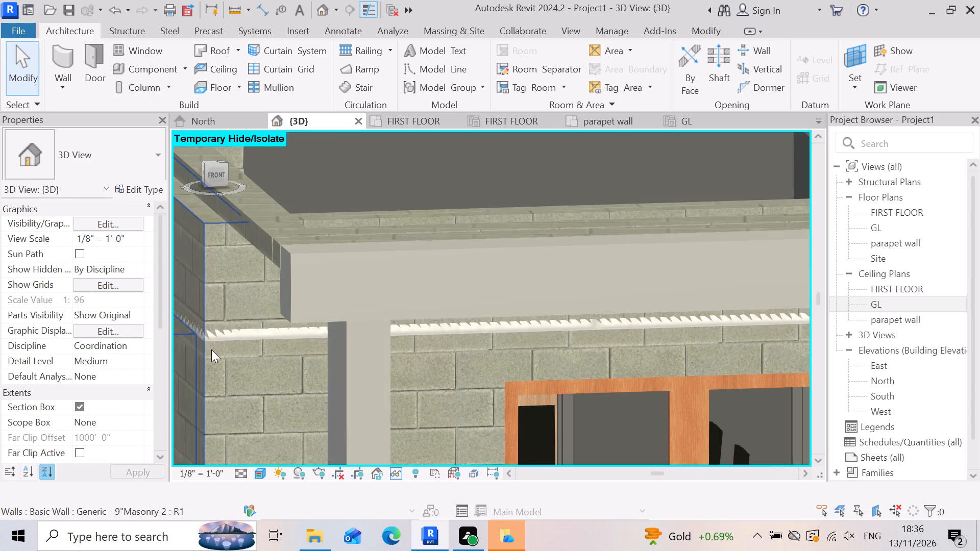
scroll(439, 329, "down", 3)
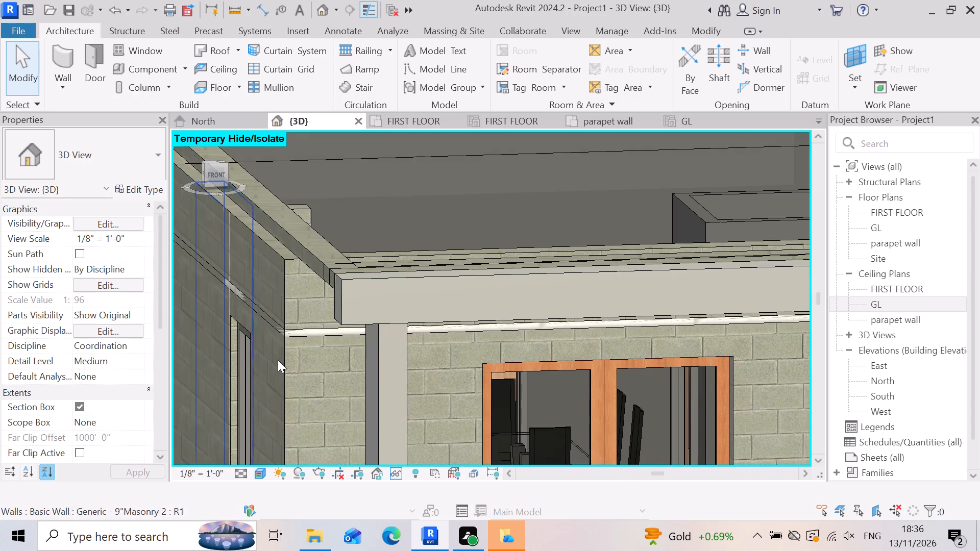
scroll(543, 341, "down", 5)
scroll(342, 338, "up", 2)
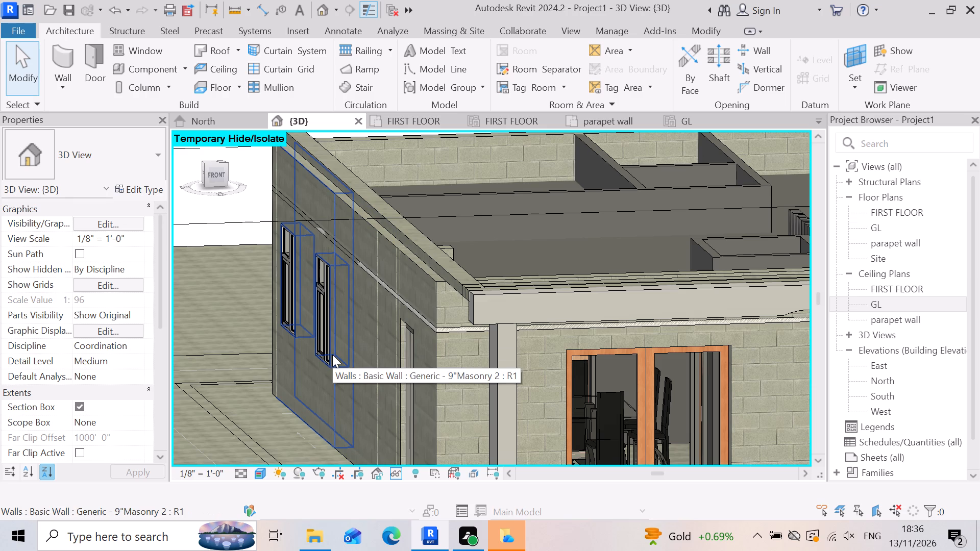
Reset the temporary hide/isolate in the 3D view to bring back the hidden elements.
type("hr")
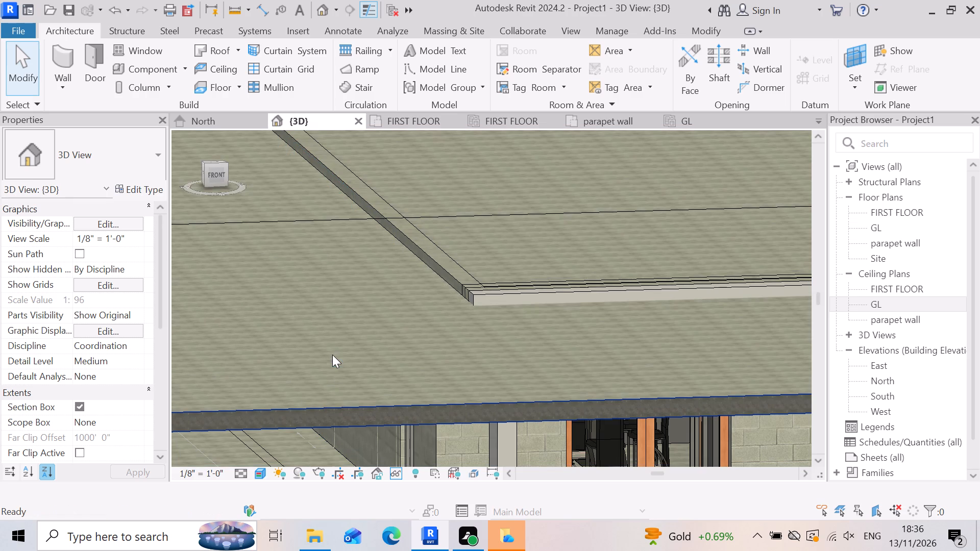
scroll(391, 288, "down", 7)
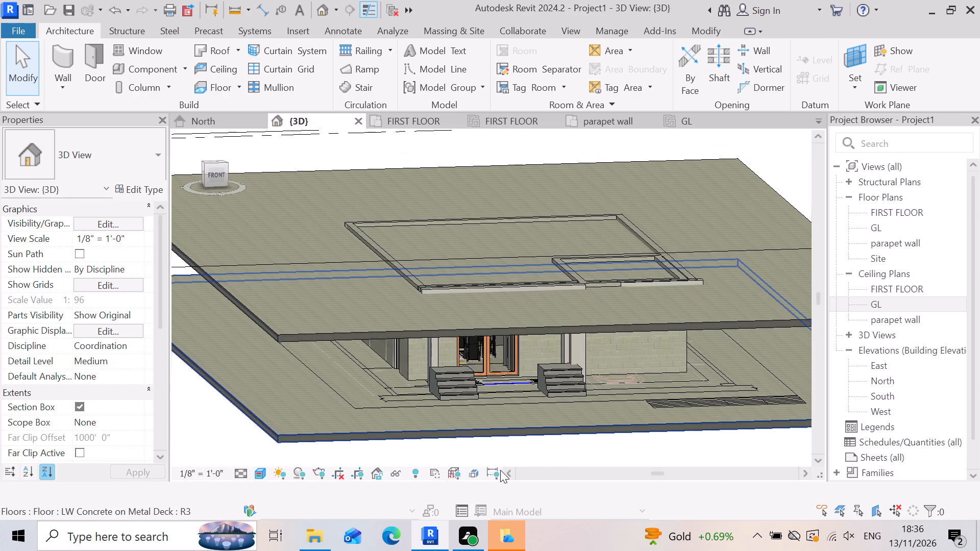
Examine in the 3D view how the two LW Concrete on Metal Deck floors sit below and above the ground-floor walls.
right_click_drag(496, 467, 492, 403)
middle_click_drag(486, 444, 492, 403, "shift")
scroll(534, 247, "up", 2)
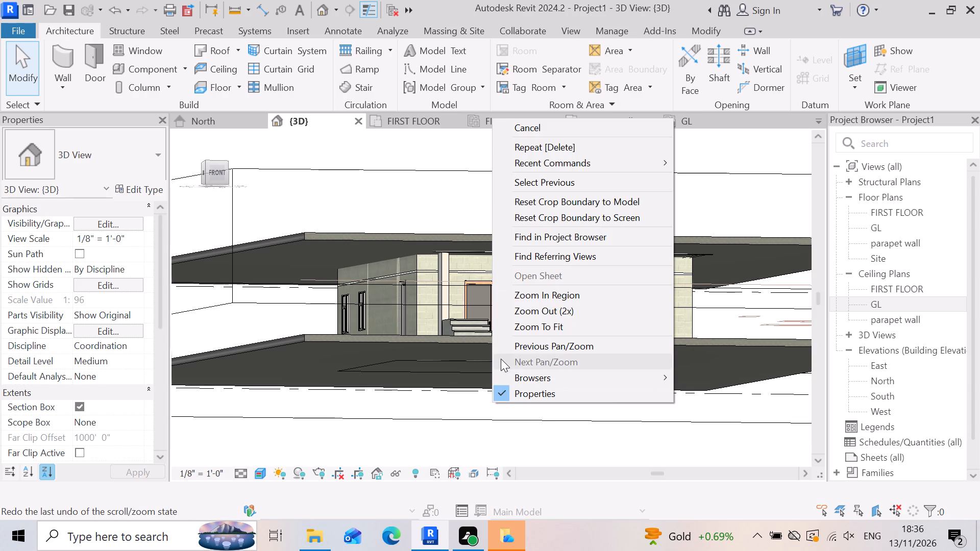
key("Escape")
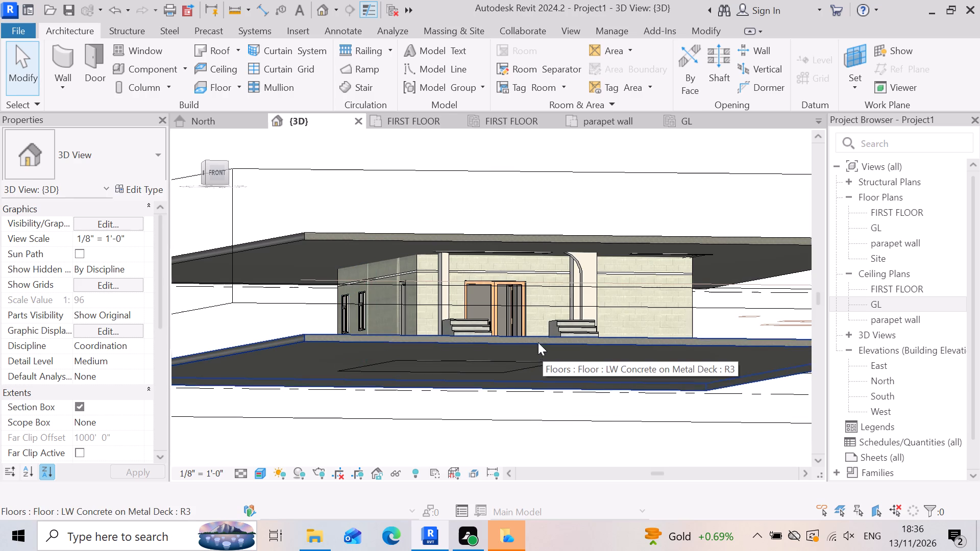
right_click_drag(533, 329, 509, 315, "shift")
middle_click_drag(533, 329, 513, 356, "shift")
middle_click_drag(508, 338, 509, 315, "shift")
scroll(497, 226, "up", 2)
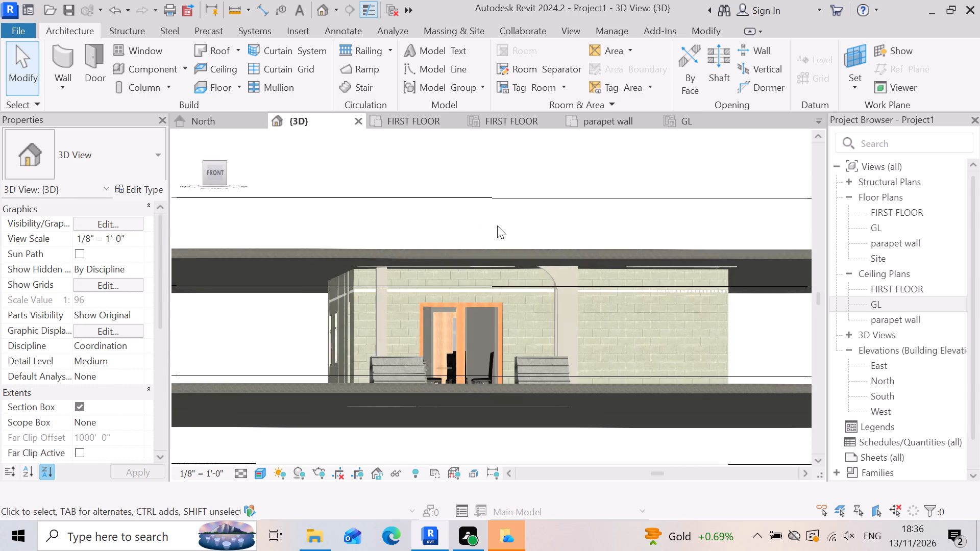
scroll(503, 318, "down", 1)
right_click_drag(561, 317, 572, 355, "shift")
middle_click_drag(561, 317, 572, 355, "shift")
right_click_drag(572, 355, 572, 356, "shift")
scroll(499, 286, "down", 9)
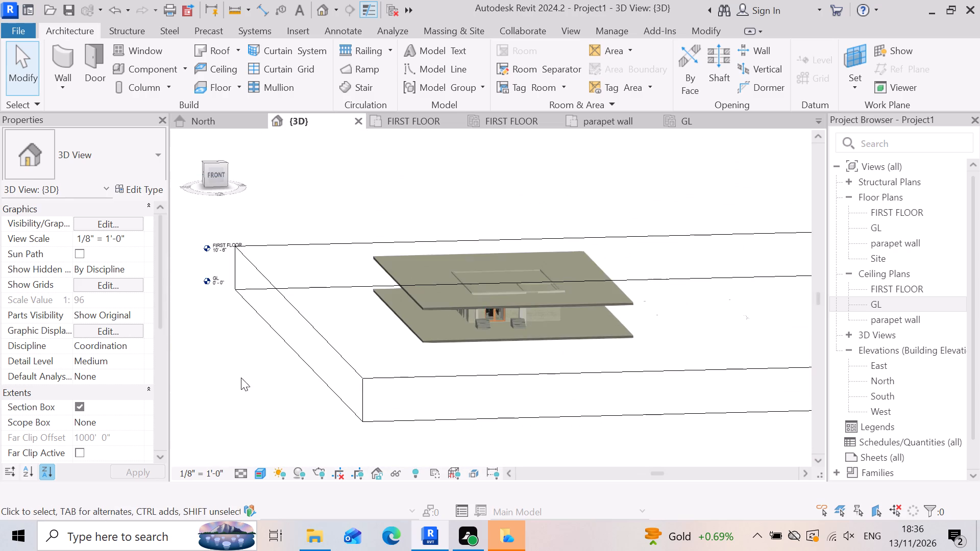
Turn off the section box in the 3D view to show the whole house.
left_click(322, 337)
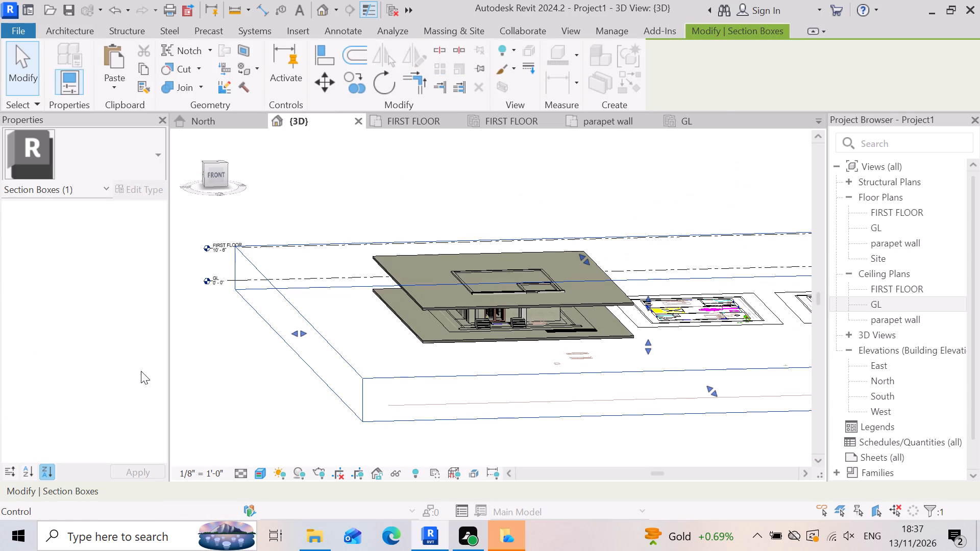
key("Escape")
scroll(36, 341, "down", 3)
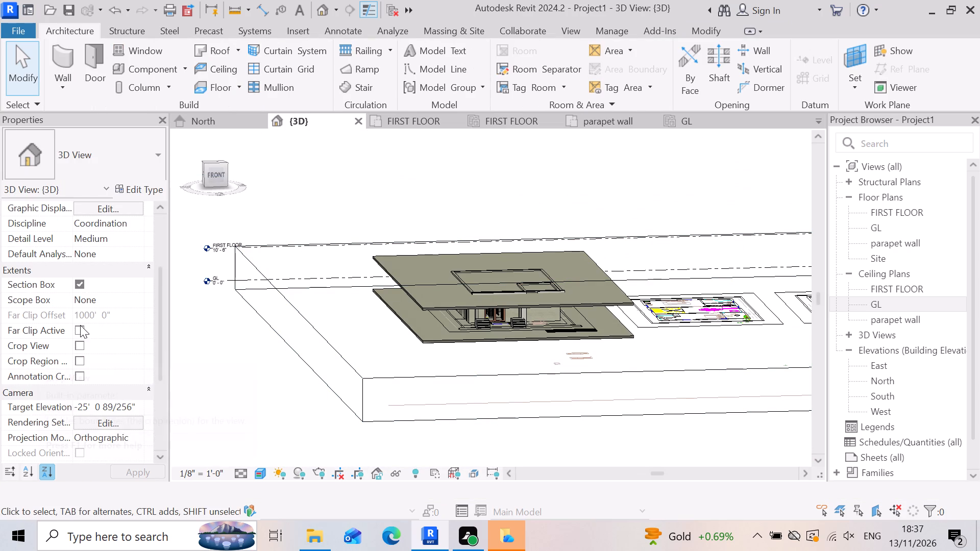
left_click(80, 282)
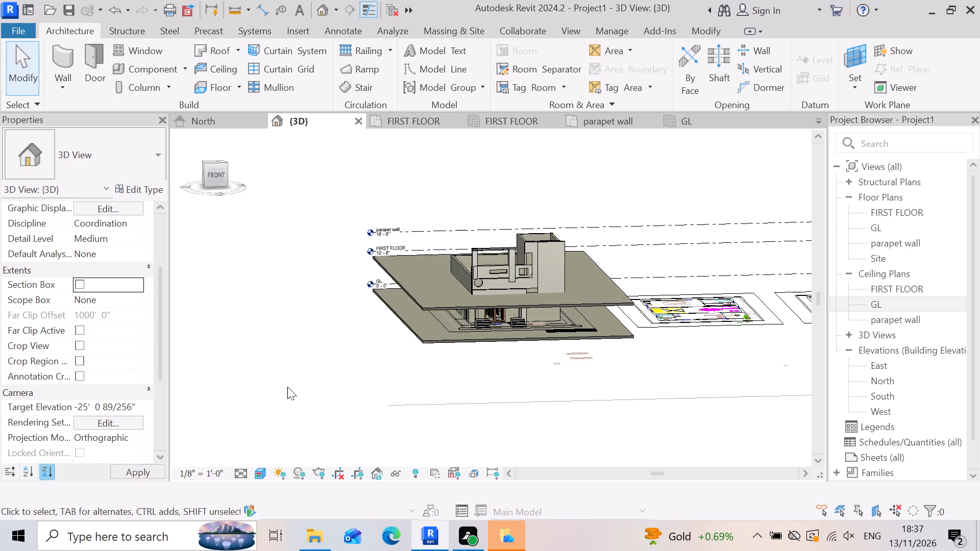
scroll(485, 341, "up", 4)
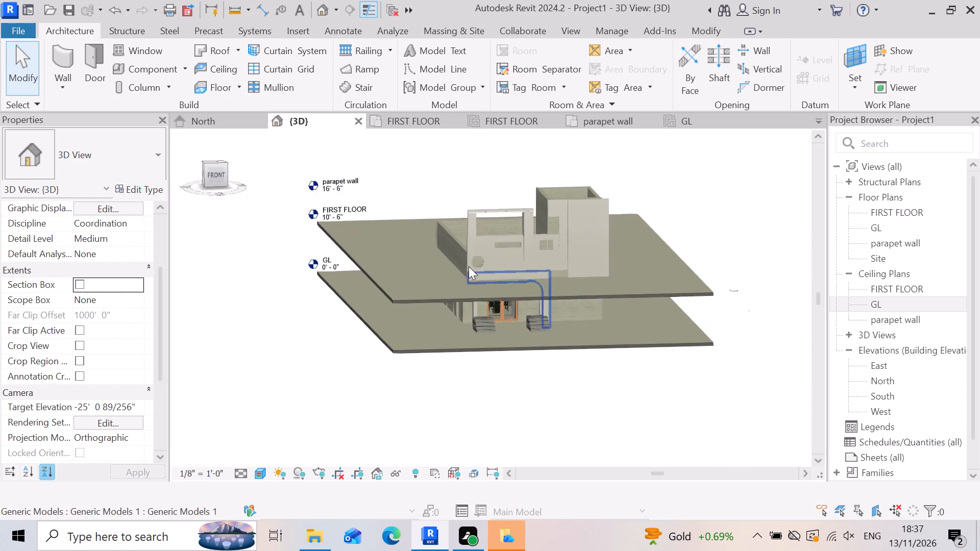
Open the upper LW Concrete on Metal Deck floor's boundary for editing and switch to the FIRST FLOOR floor plan.
left_click(383, 299)
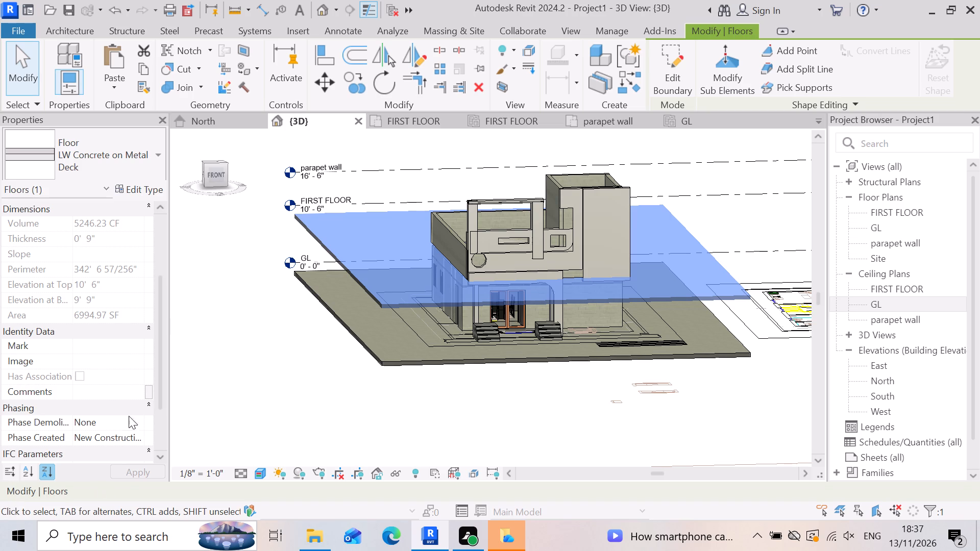
left_click(673, 54)
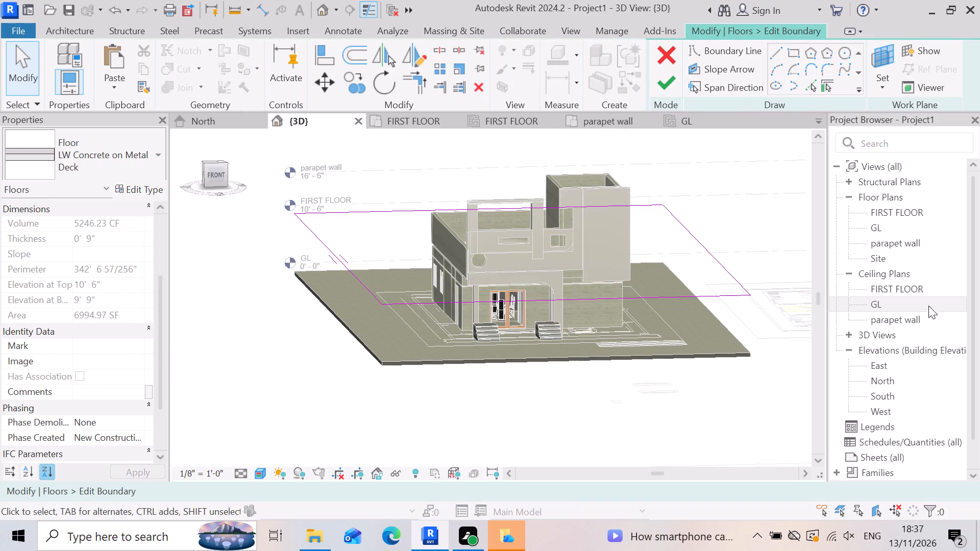
scroll(888, 254, "up", 3)
double_click(880, 230)
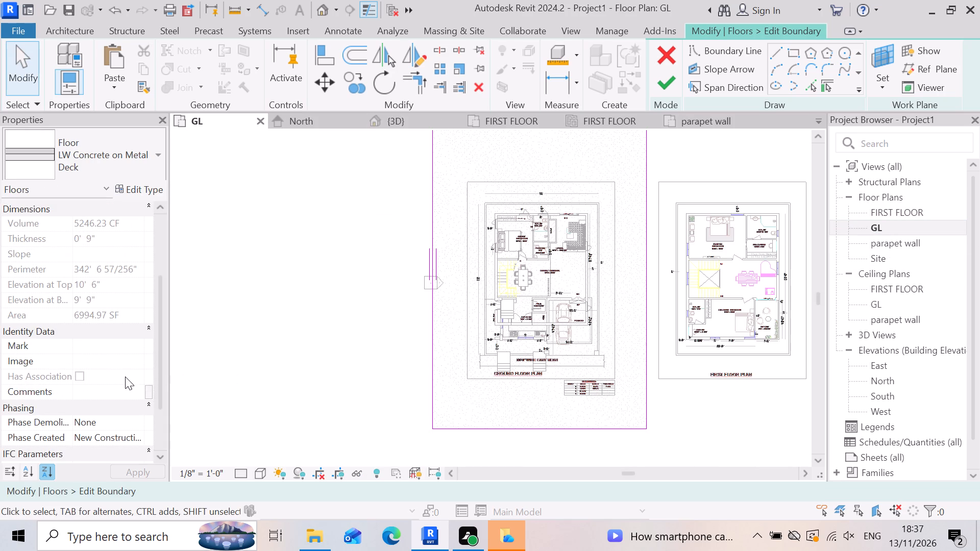
key("Escape")
scroll(337, 378, "down", 5)
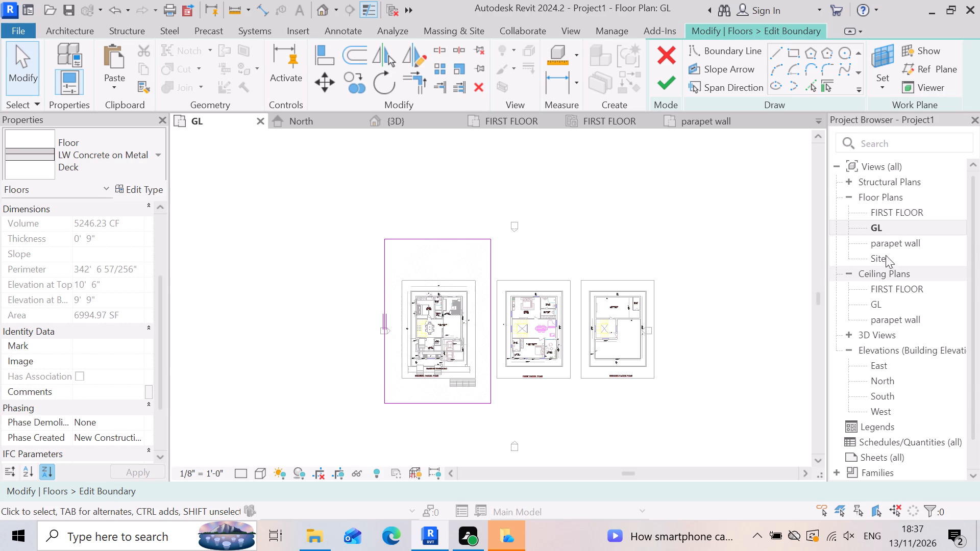
double_click(914, 210)
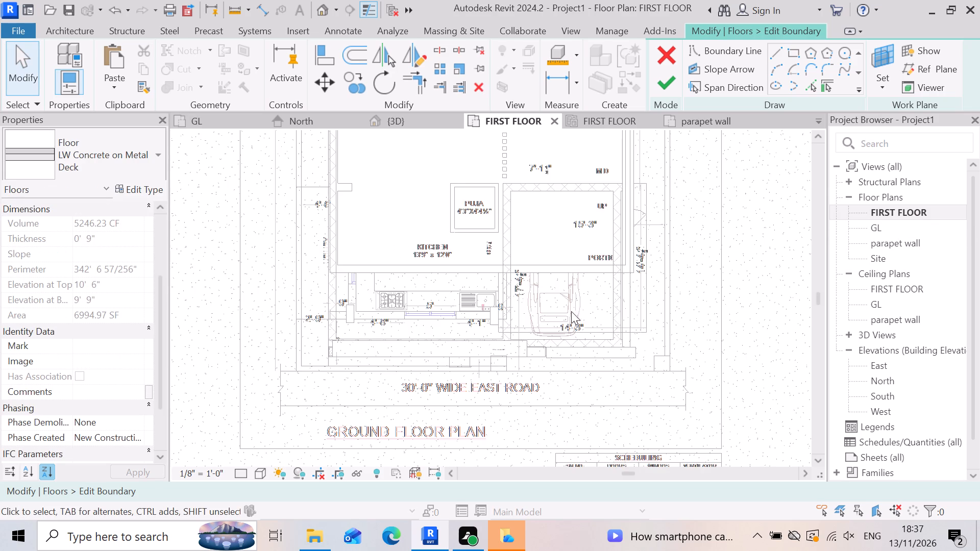
scroll(561, 318, "down", 8)
scroll(513, 333, "down", 3)
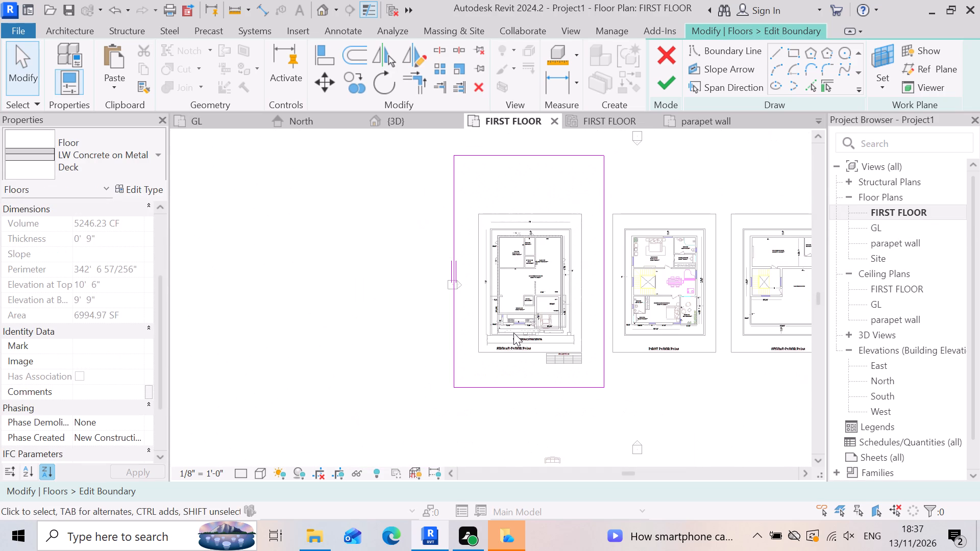
key("Escape")
Delete the floor's rear boundary line, on the side of the plot opposite the road.
scroll(591, 158, "up", 4)
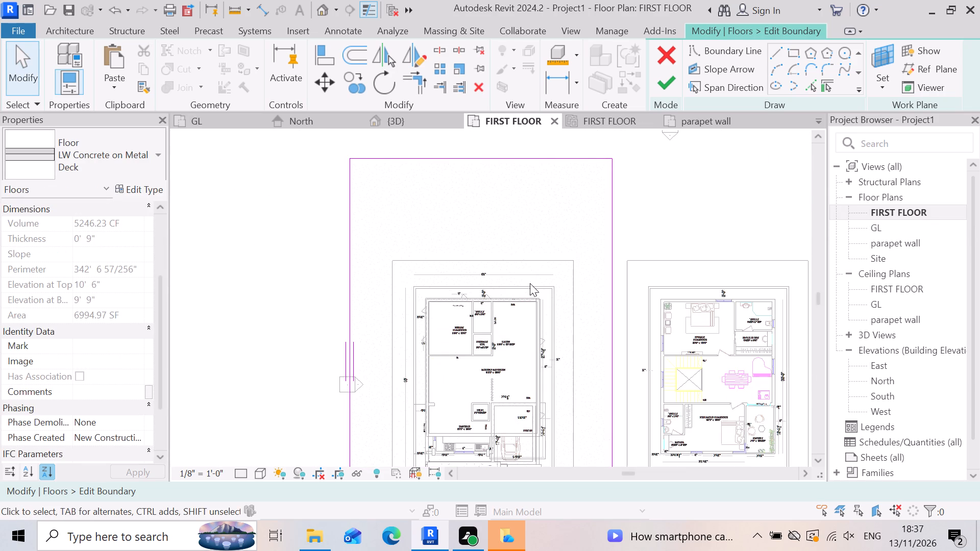
left_click(547, 161)
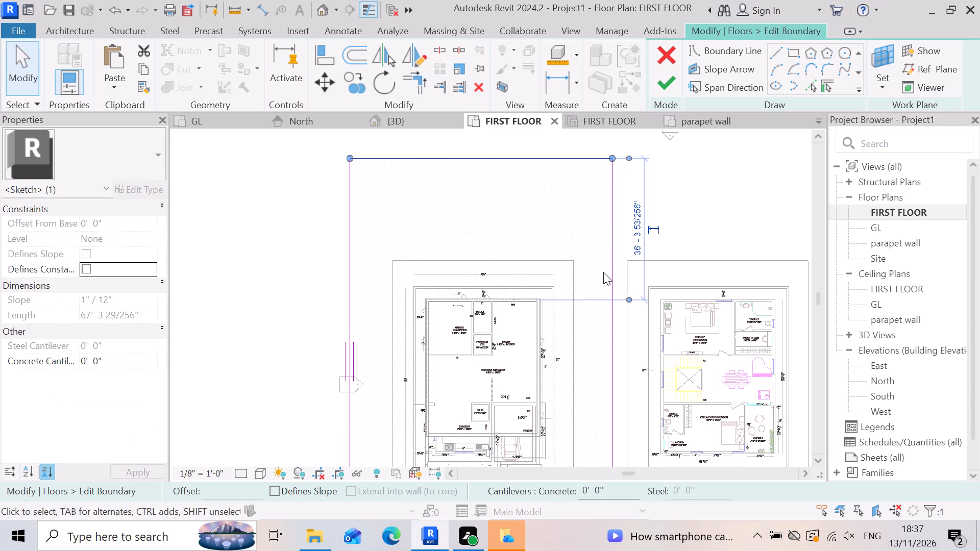
key("Delete")
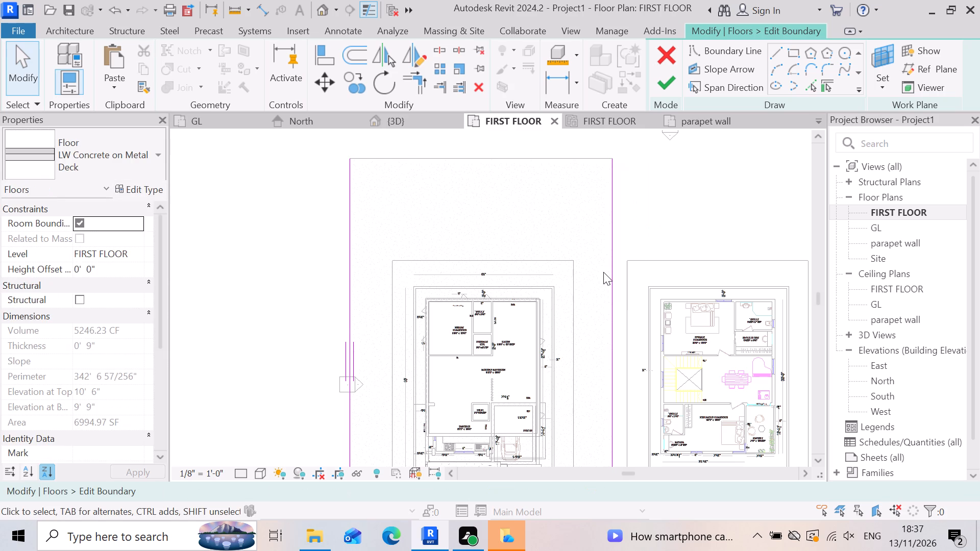
Shorten both side boundary lines from their rear ends towards the house, bringing the one facing the neighbouring plan drawing to about 81'.
left_click(343, 167)
left_click(347, 167)
left_click_drag(350, 154, 330, 190)
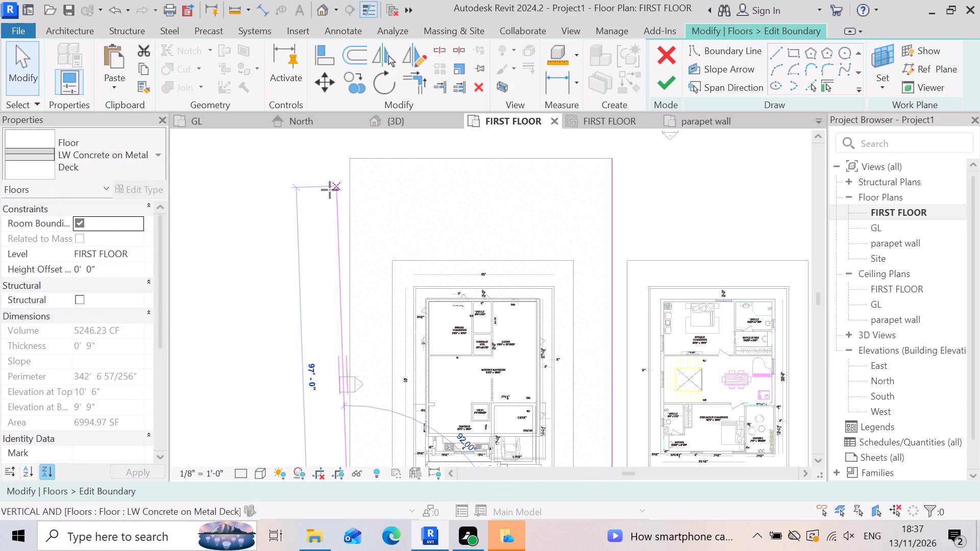
left_click_drag(330, 190, 357, 257)
left_click(357, 257)
key("Escape")
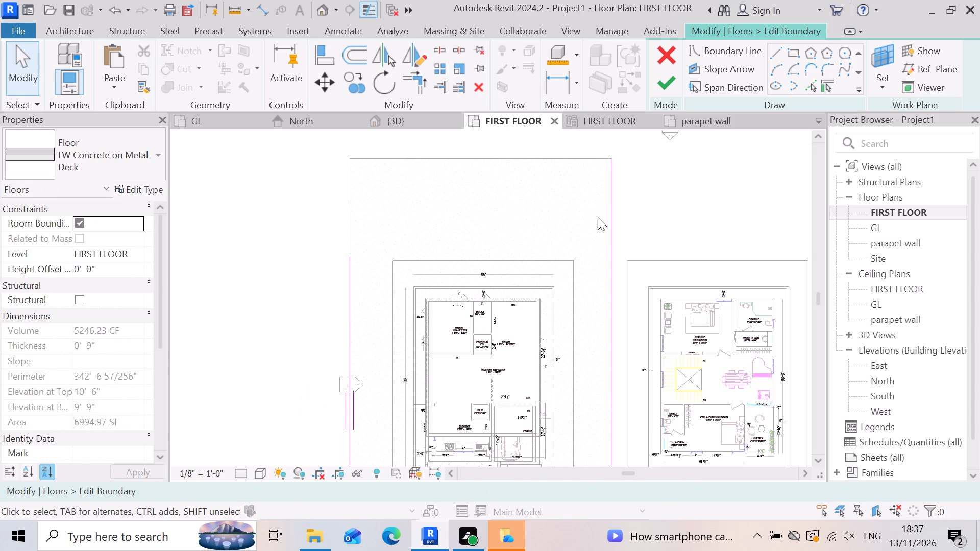
left_click(610, 212)
left_click_drag(615, 155, 610, 184)
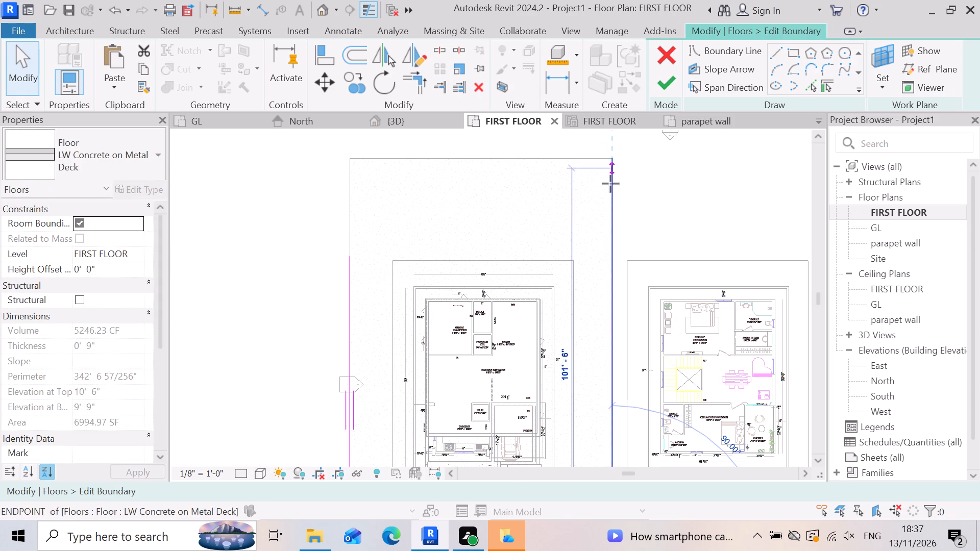
left_click_drag(610, 184, 608, 249)
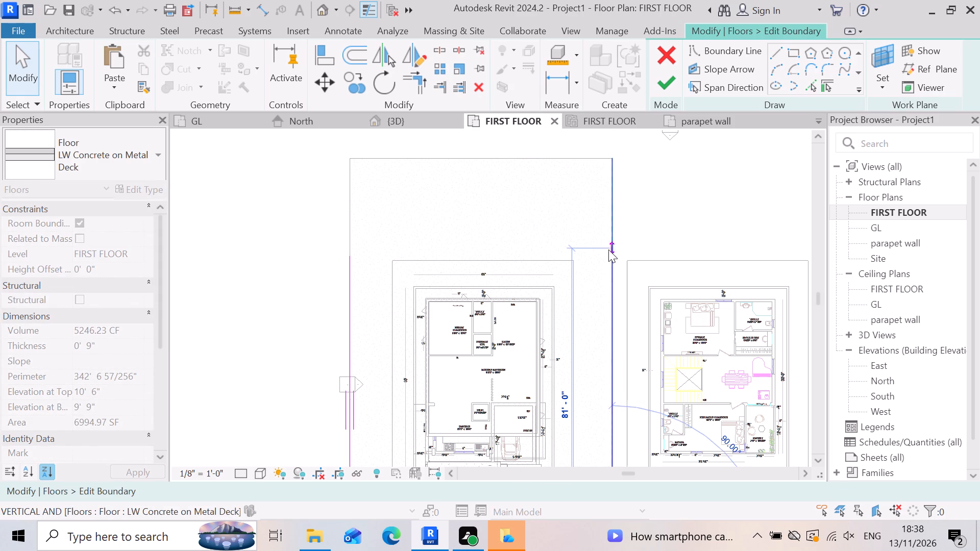
left_click(608, 249)
key("Escape")
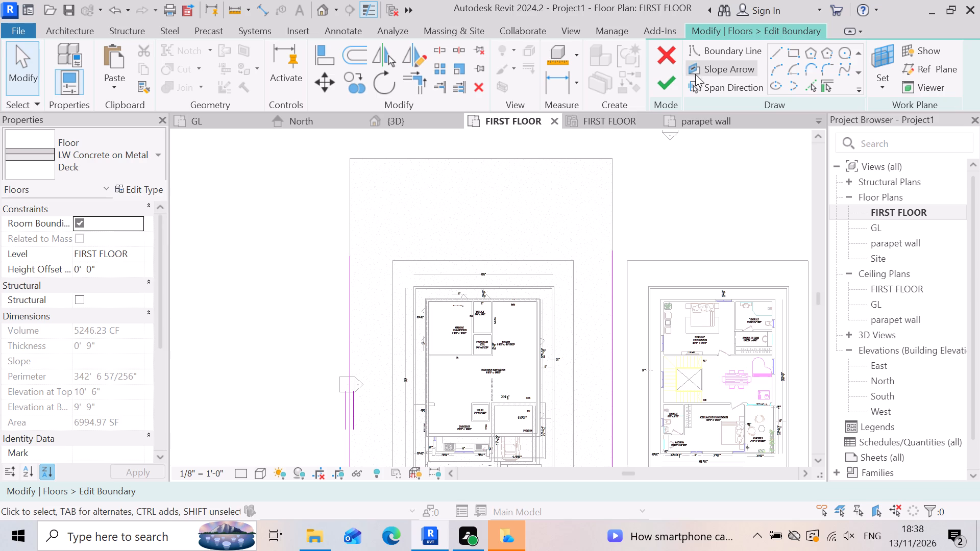
Draw a straight boundary line about 46' 4" long along the rear edge of the ground floor drawing's outer frame, corner to corner.
left_click(795, 54)
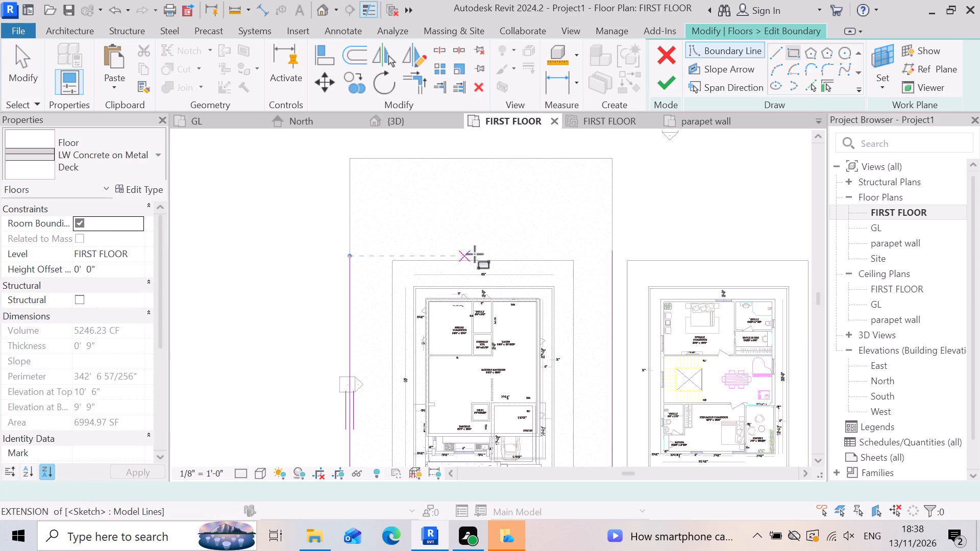
scroll(493, 250, "down", 4)
scroll(411, 306, "up", 3)
scroll(506, 257, "down", 2)
scroll(460, 279, "up", 1)
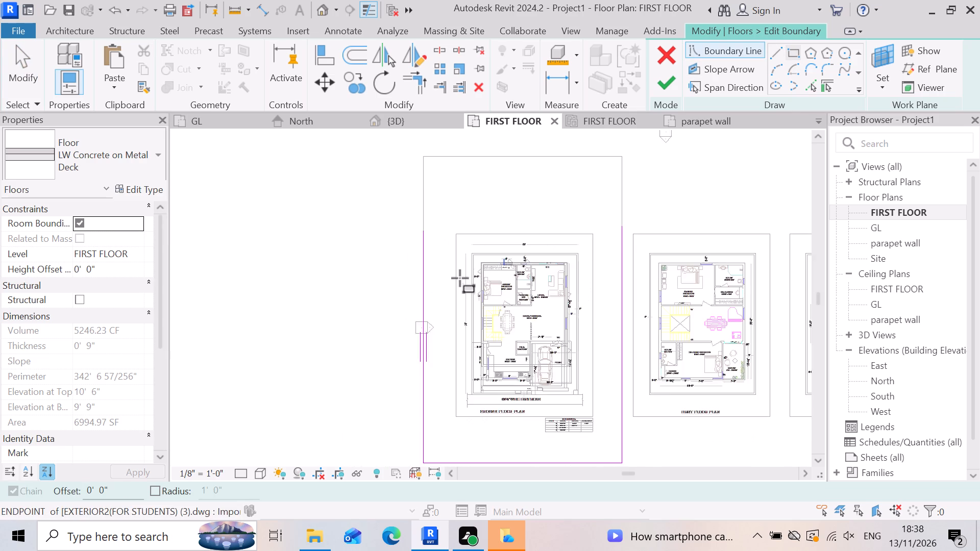
scroll(460, 278, "up", 4)
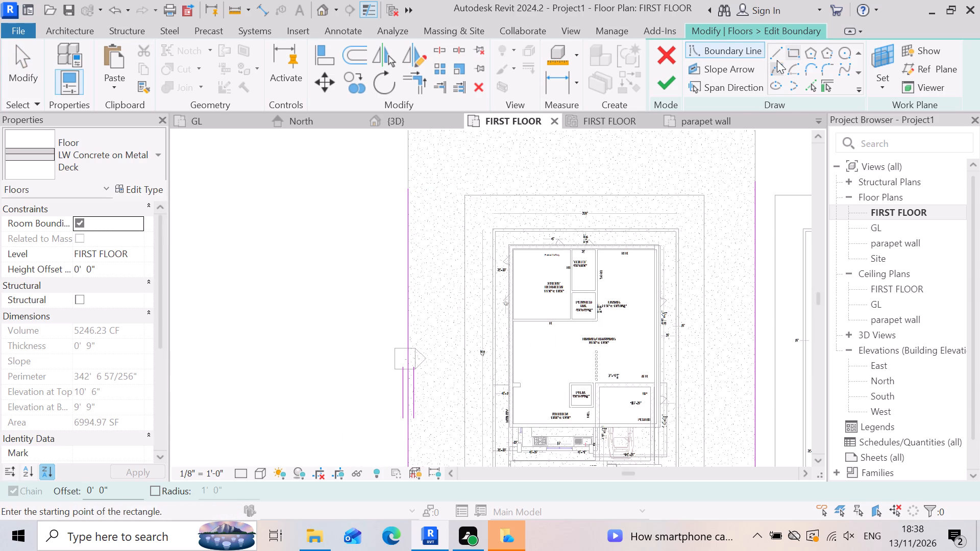
left_click(770, 57)
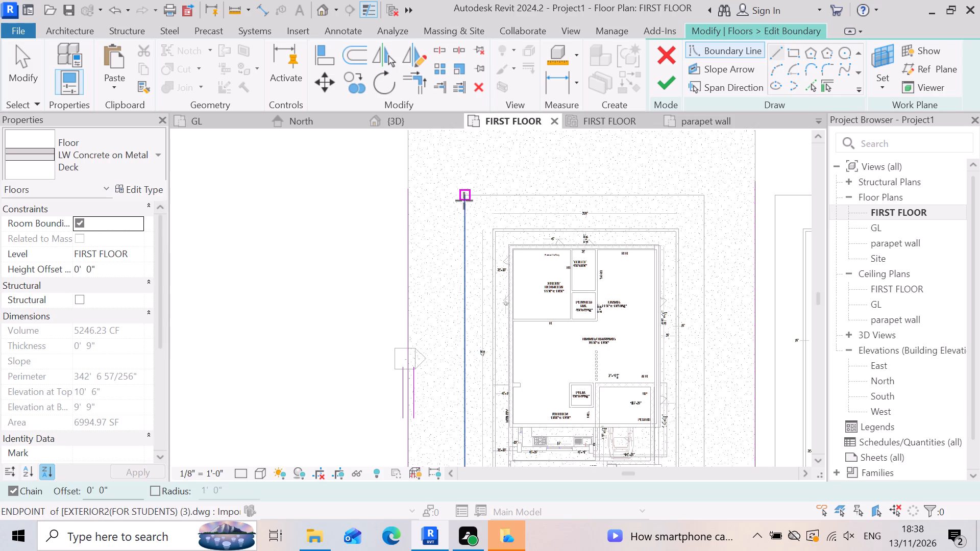
left_click(461, 198)
left_click(704, 197)
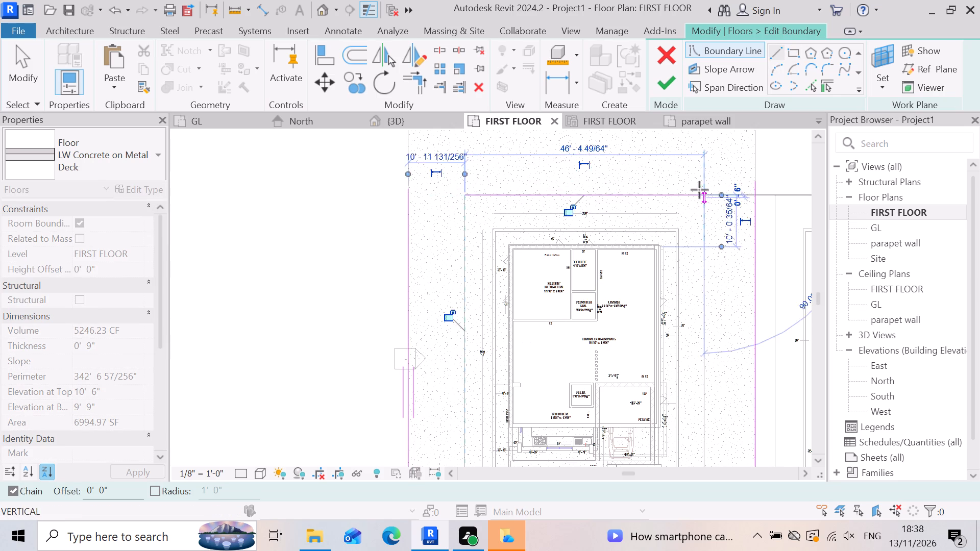
scroll(699, 190, "down", 7)
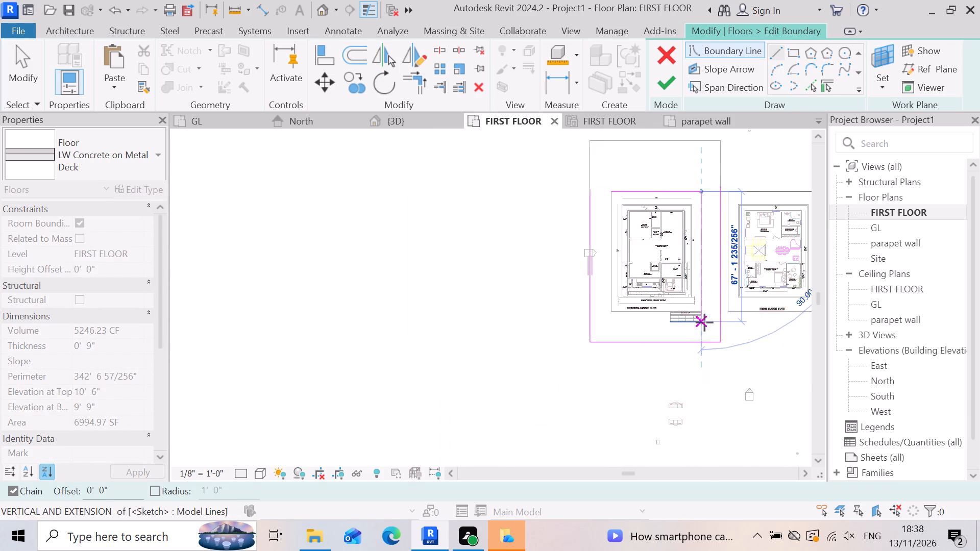
scroll(704, 322, "up", 7)
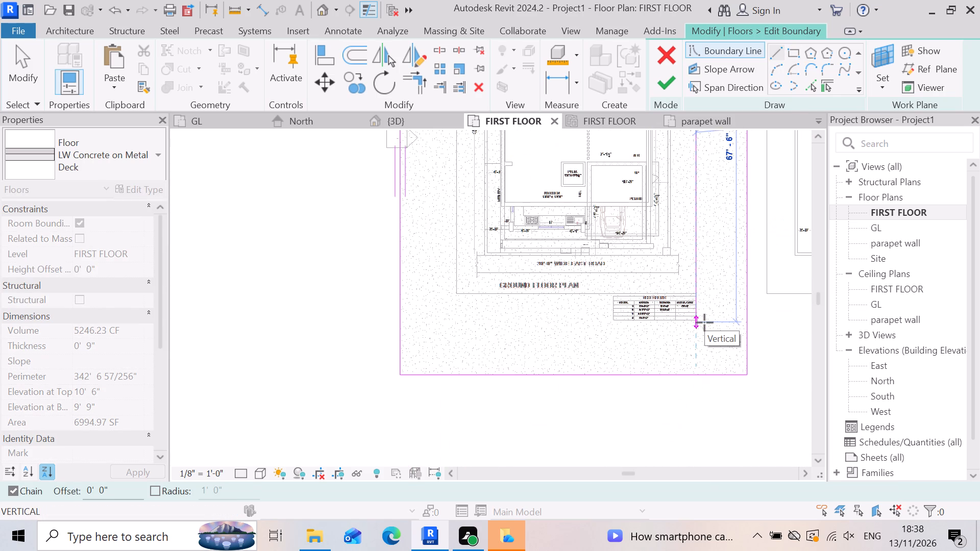
key("Escape")
Draw a straight floor boundary line along the rear wall's outer face, from the guest bedroom corner to the wall's end beside the living room.
scroll(725, 372, "down", 4)
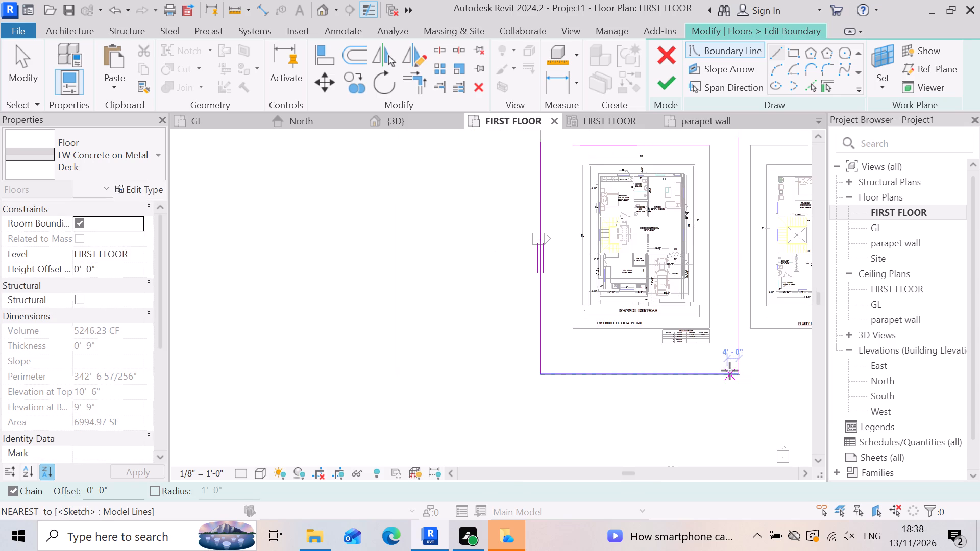
scroll(684, 173, "up", 6)
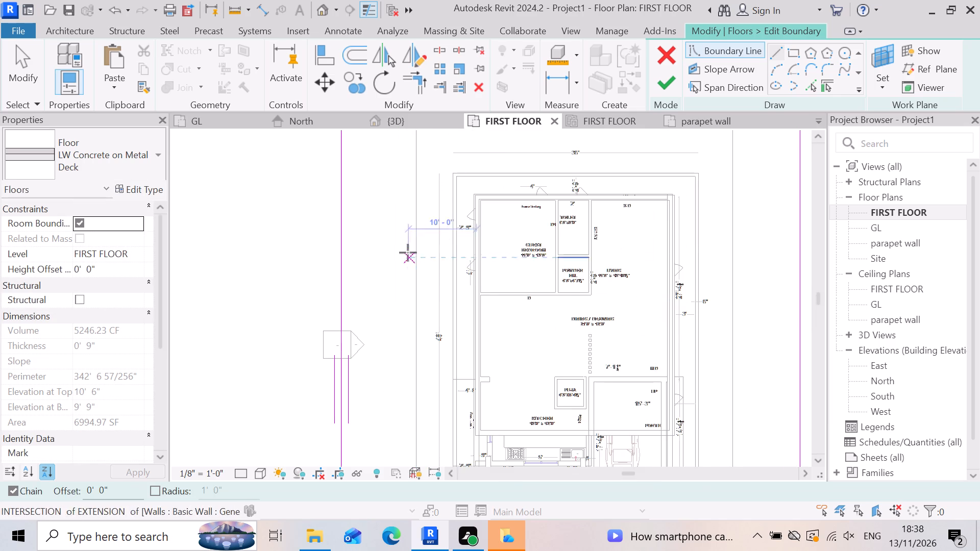
scroll(461, 180, "up", 2)
key("Escape")
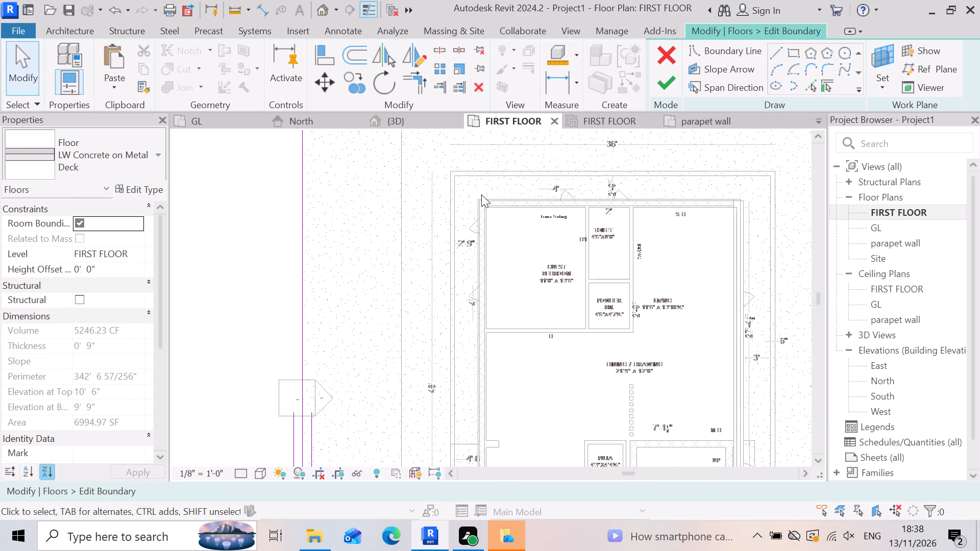
scroll(478, 194, "up", 5)
left_click(779, 54)
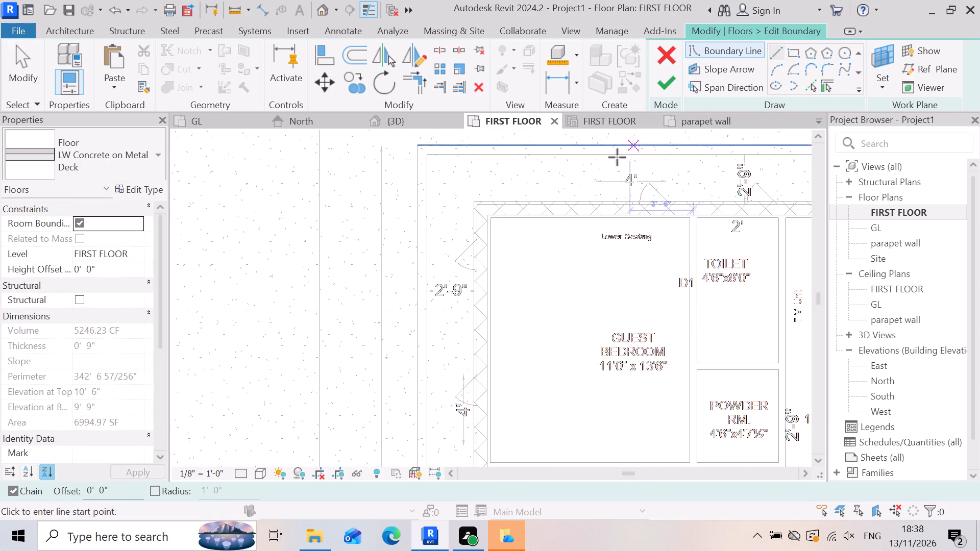
scroll(501, 216, "up", 9)
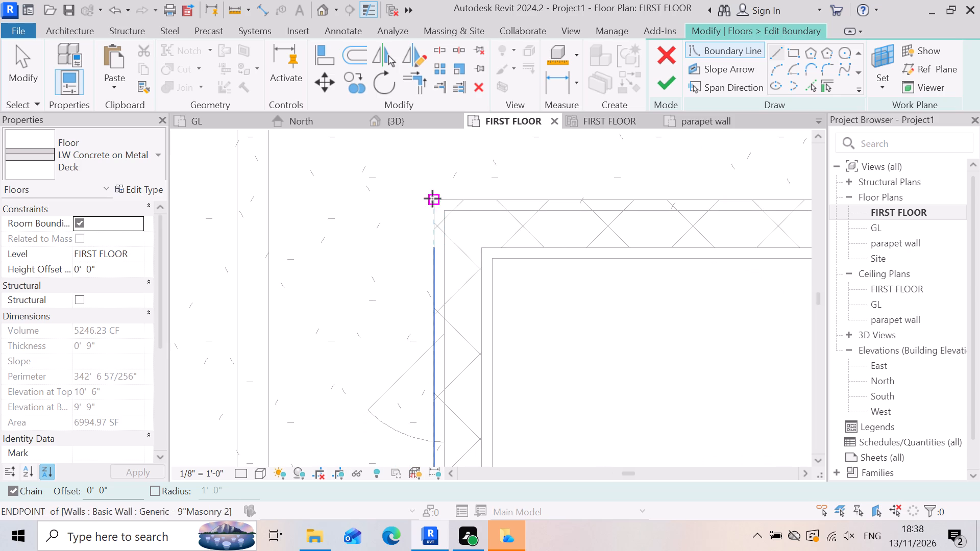
left_click(432, 198)
scroll(425, 203, "down", 15)
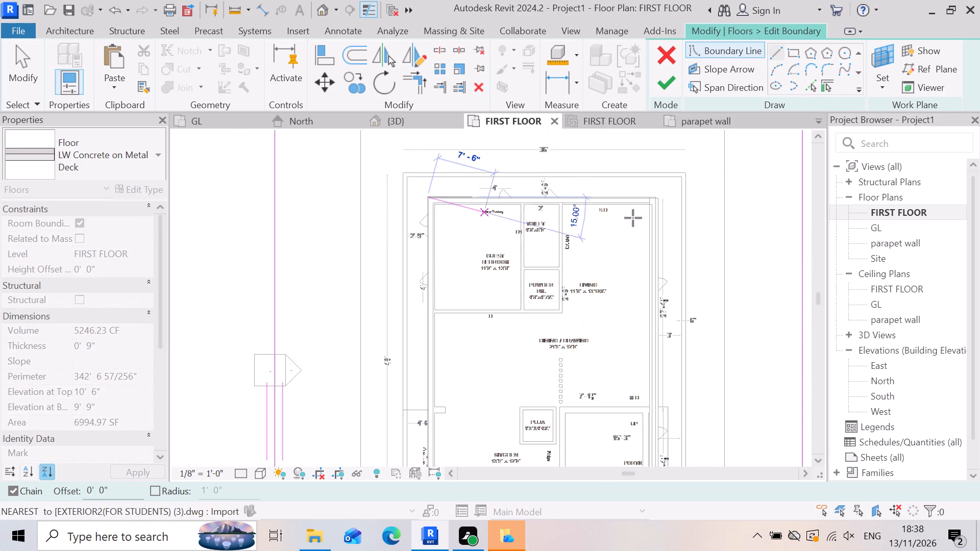
scroll(689, 174, "up", 7)
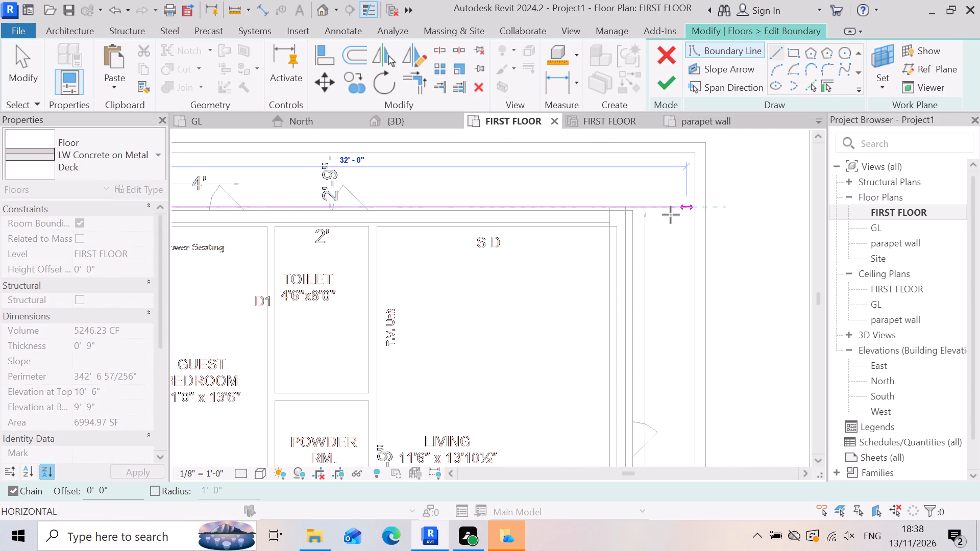
scroll(639, 209, "up", 4)
scroll(595, 209, "up", 2)
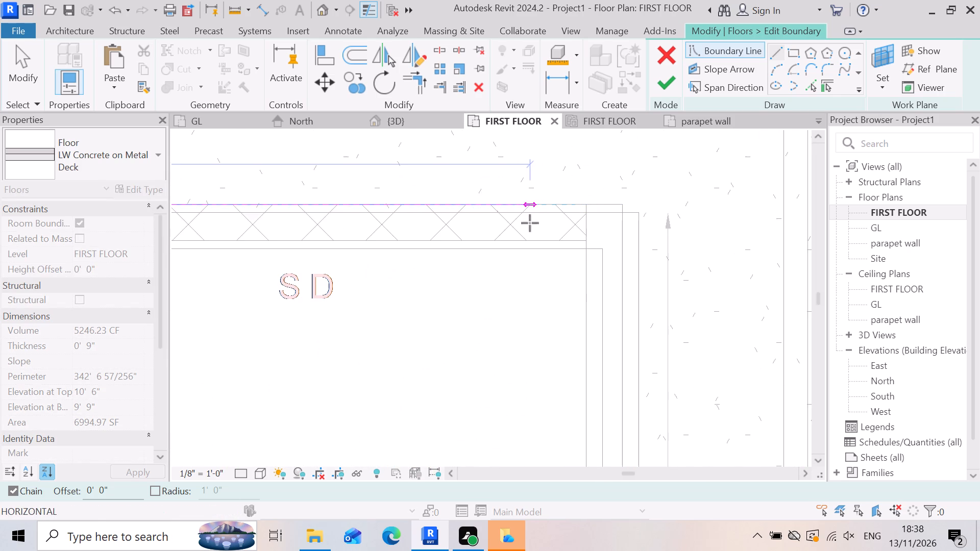
left_click(588, 220)
scroll(617, 212, "down", 4)
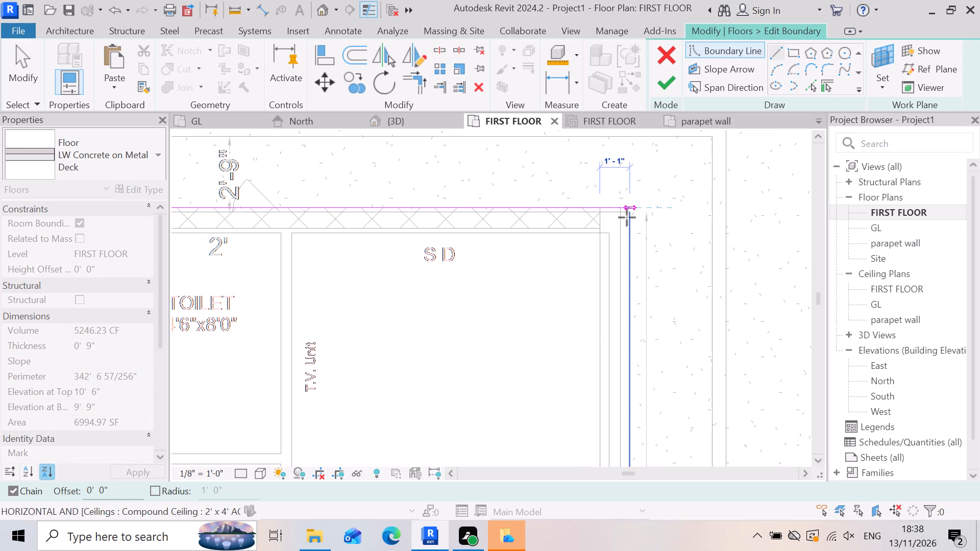
scroll(626, 243, "down", 11)
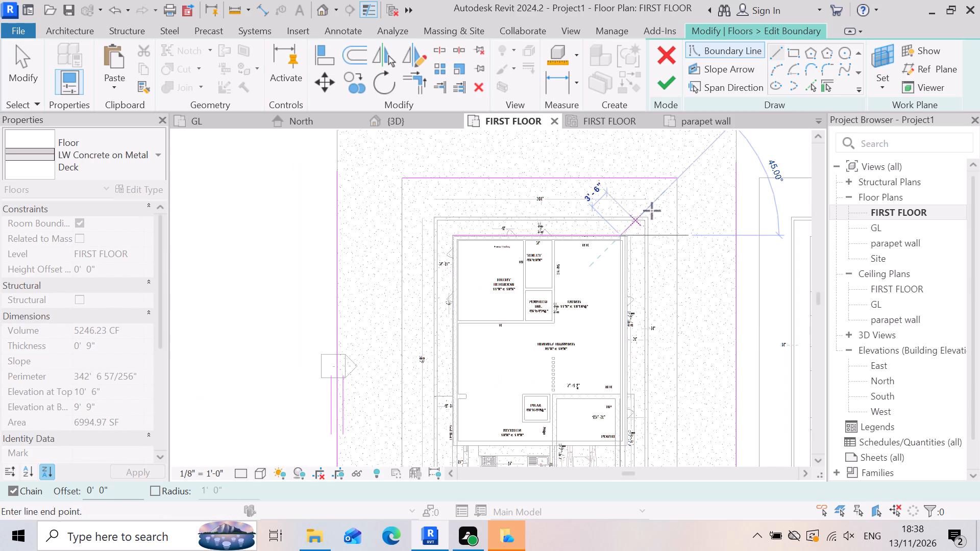
key("Escape")
Extend the new rear boundary line's living-room end to the outer wall corner, making the line 29' 1" long.
scroll(643, 255, "up", 4)
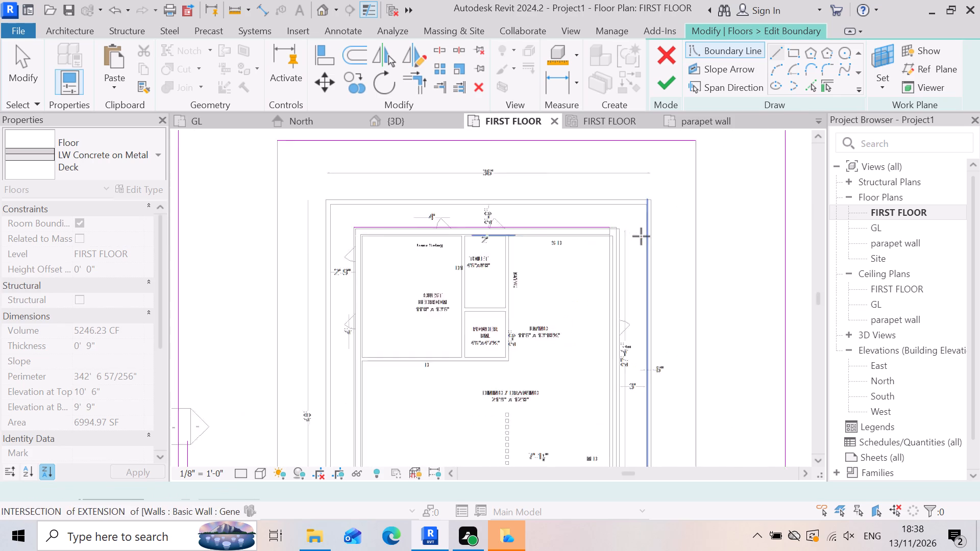
scroll(641, 236, "up", 2)
key("Escape")
scroll(605, 241, "up", 5)
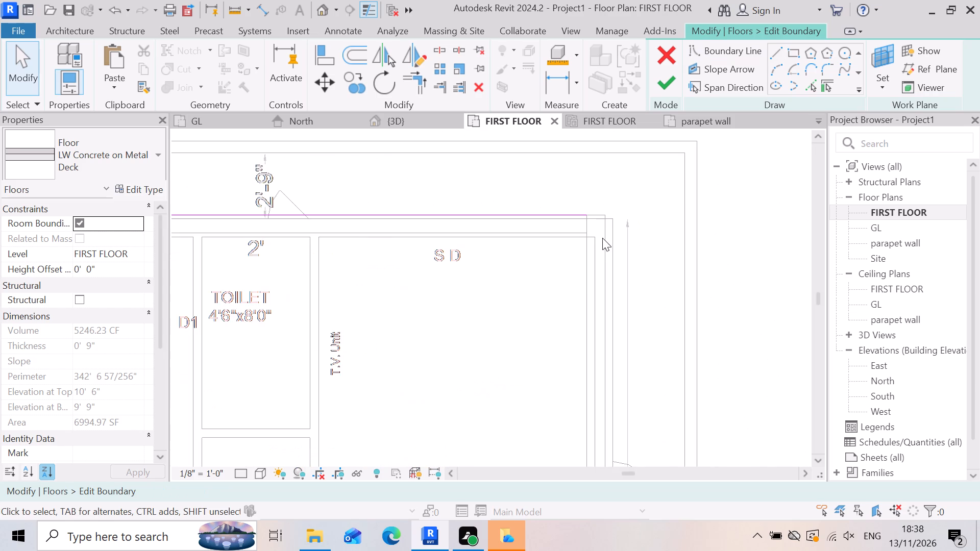
scroll(602, 238, "up", 6)
left_click(563, 199)
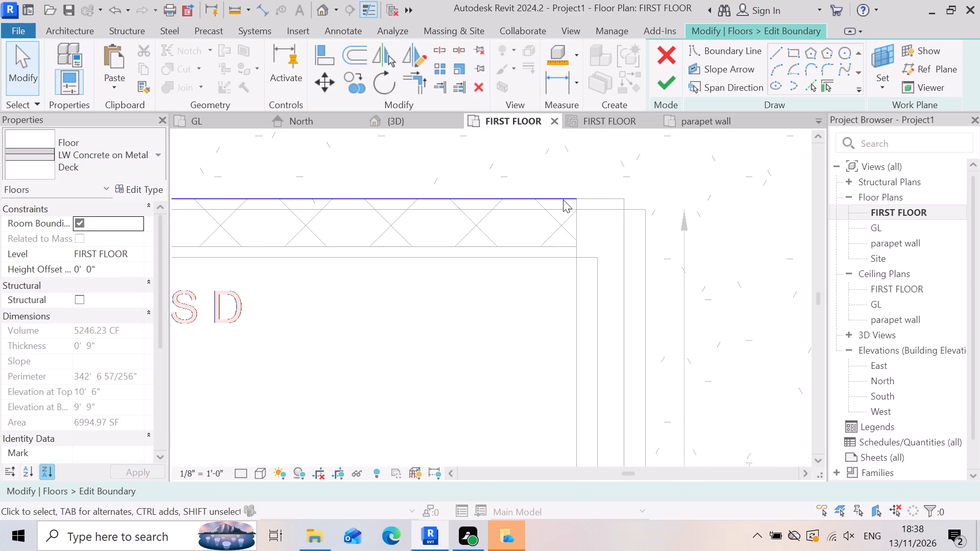
left_click_drag(574, 199, 608, 199)
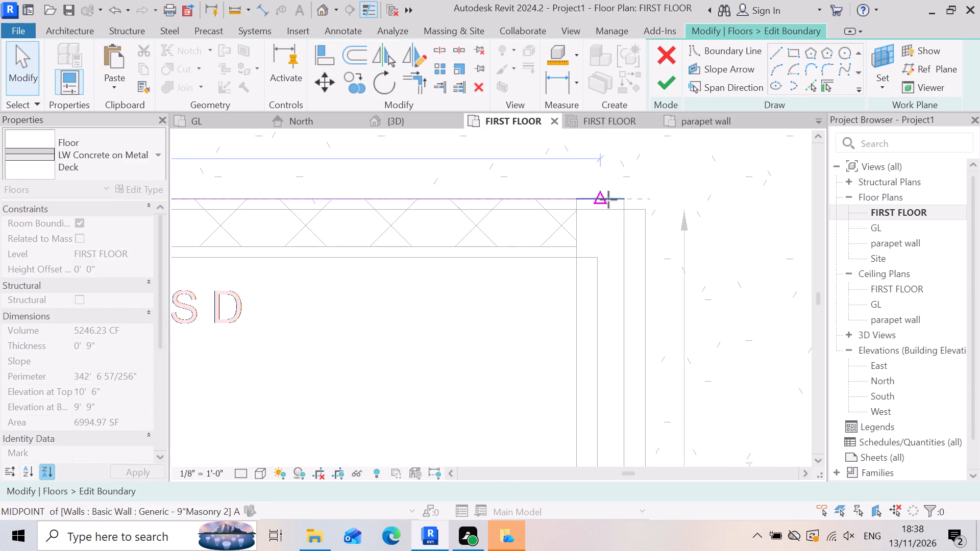
left_click_drag(608, 199, 628, 201)
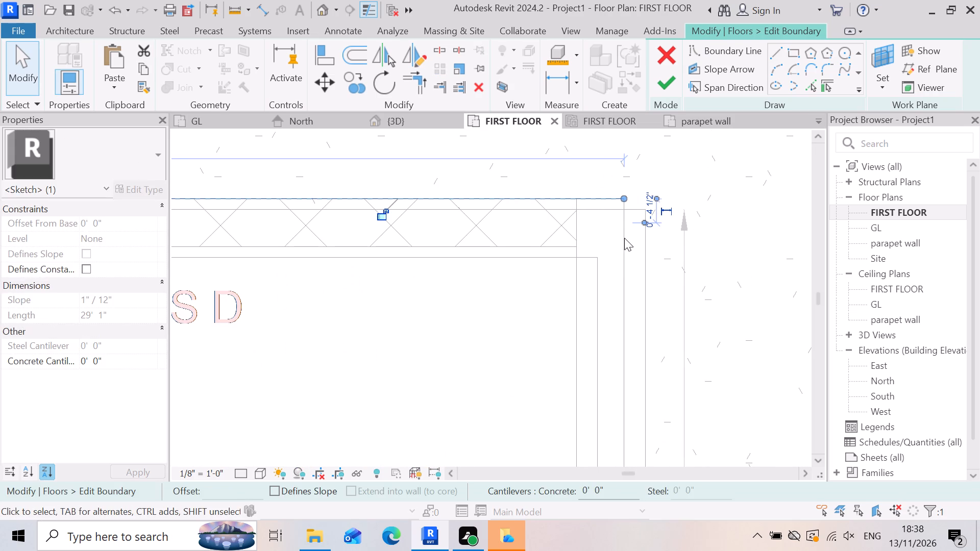
Draw the boundary's living-room side from the rear corner along the outer wall to the outer wall line just in front of the portico label.
scroll(655, 189, "down", 5)
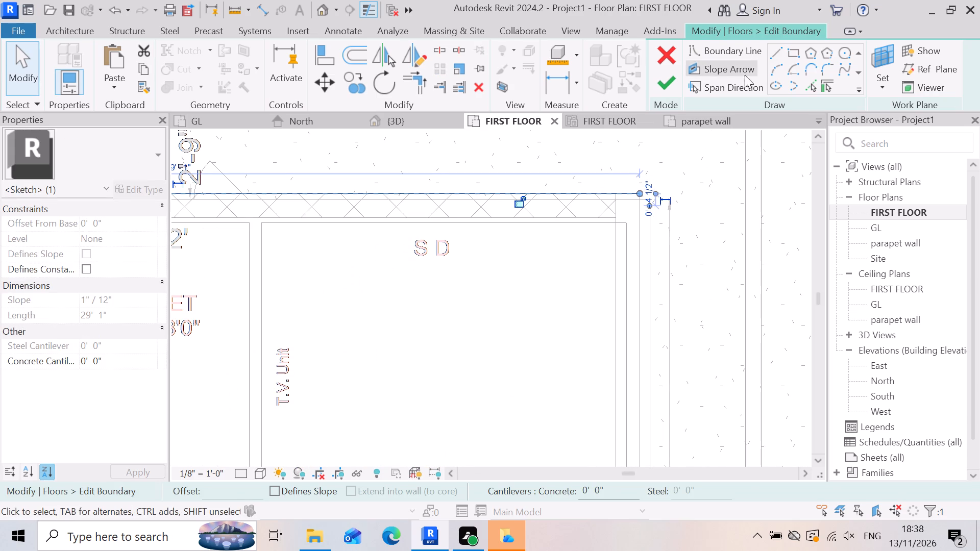
left_click(775, 53)
left_click(641, 197)
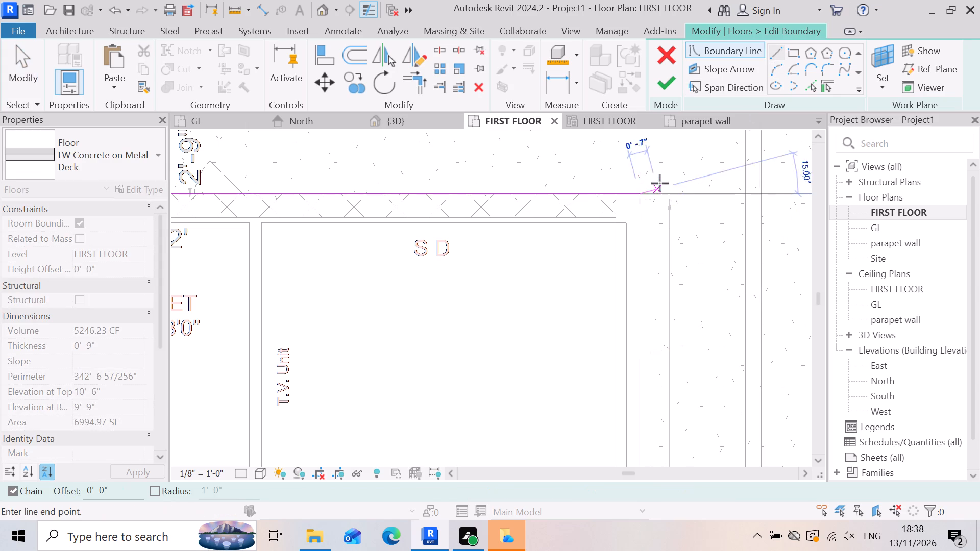
scroll(660, 183, "down", 9)
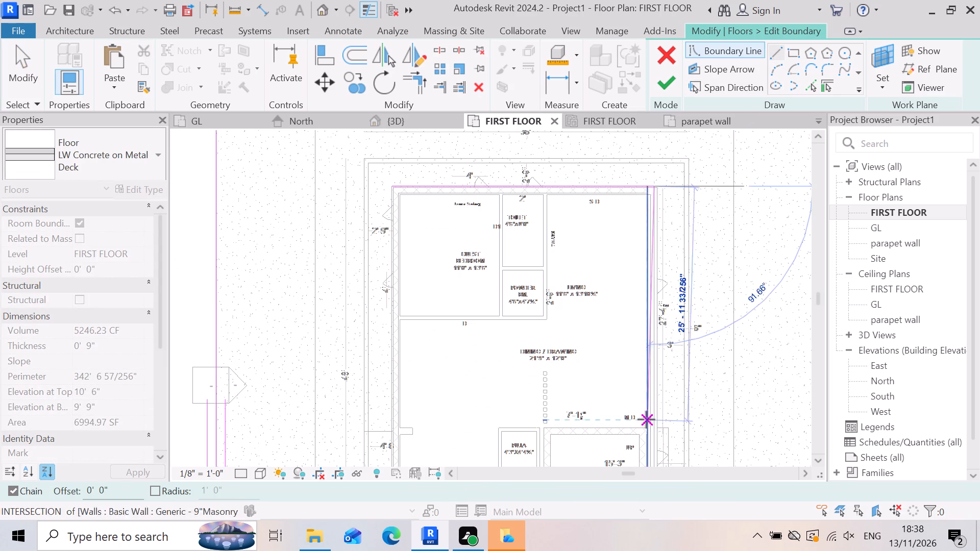
scroll(653, 411, "down", 10)
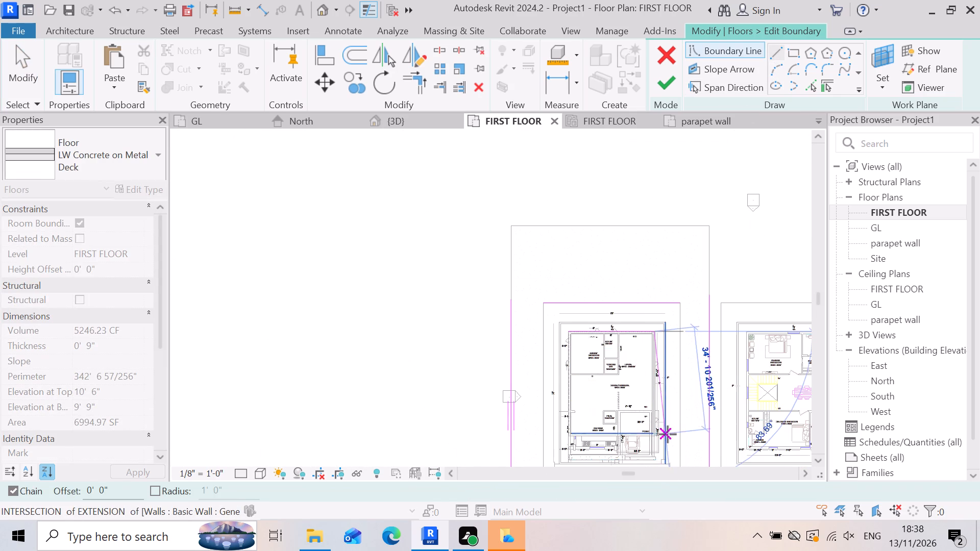
scroll(668, 434, "down", 3)
scroll(672, 464, "up", 10)
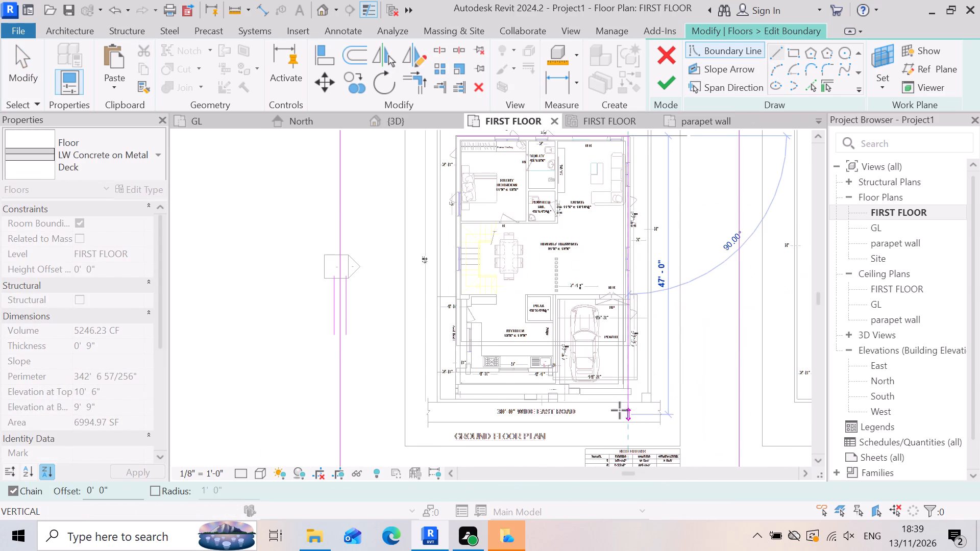
scroll(622, 399, "up", 8)
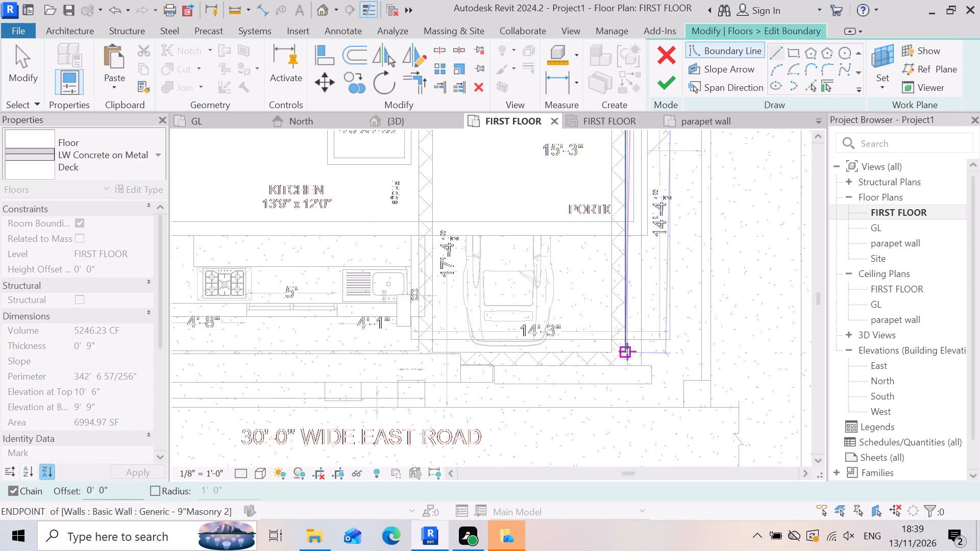
scroll(616, 340, "up", 2)
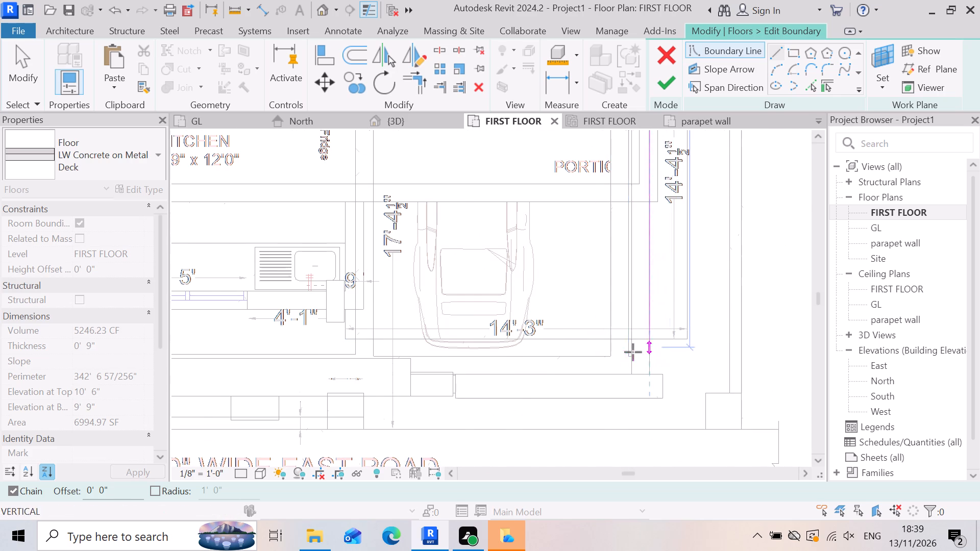
scroll(627, 347, "up", 3)
scroll(631, 358, "down", 2)
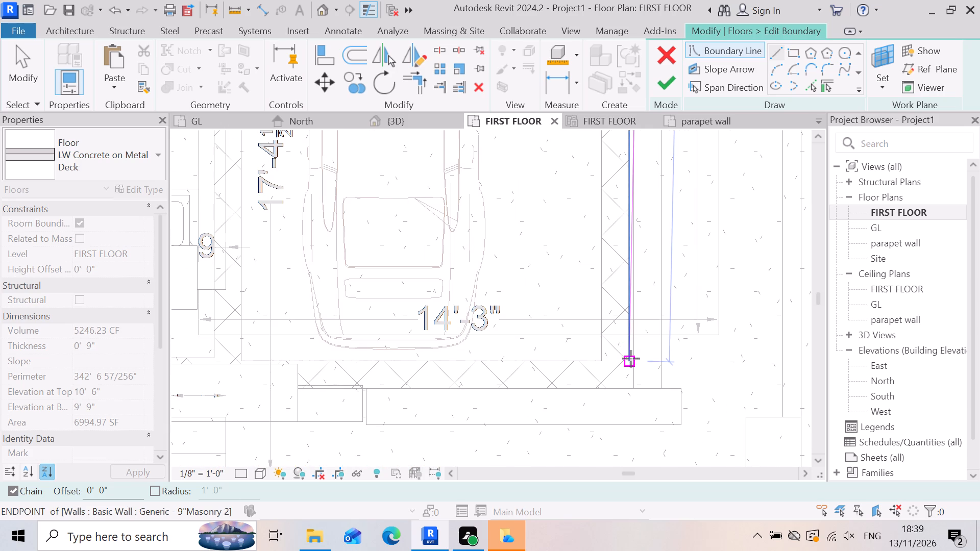
scroll(631, 359, "down", 6)
scroll(646, 258, "up", 2)
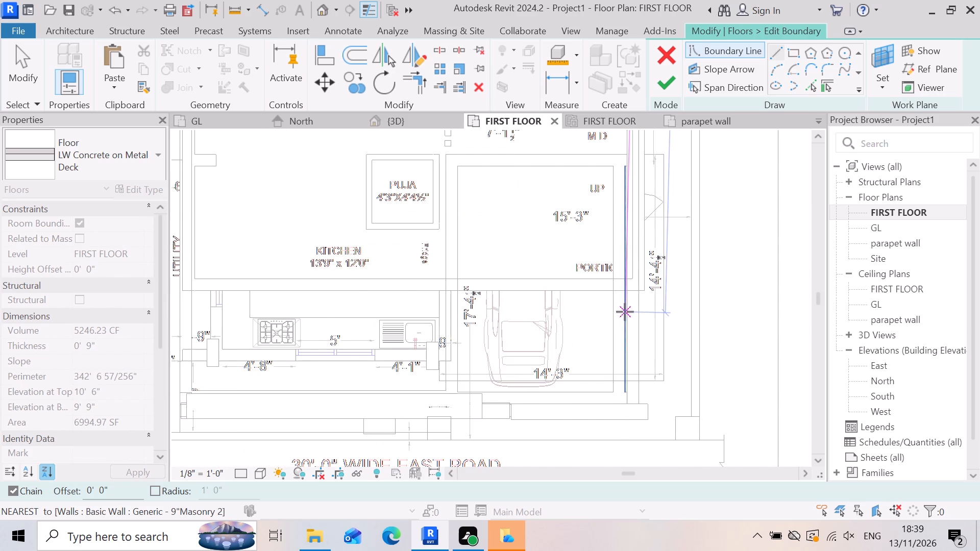
scroll(624, 300, "up", 7)
scroll(624, 300, "down", 3)
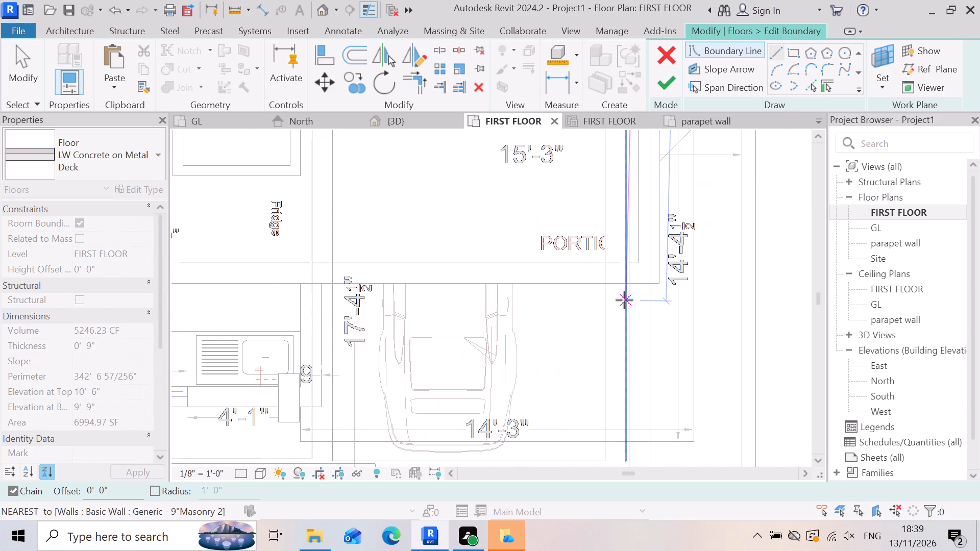
scroll(623, 285, "up", 4)
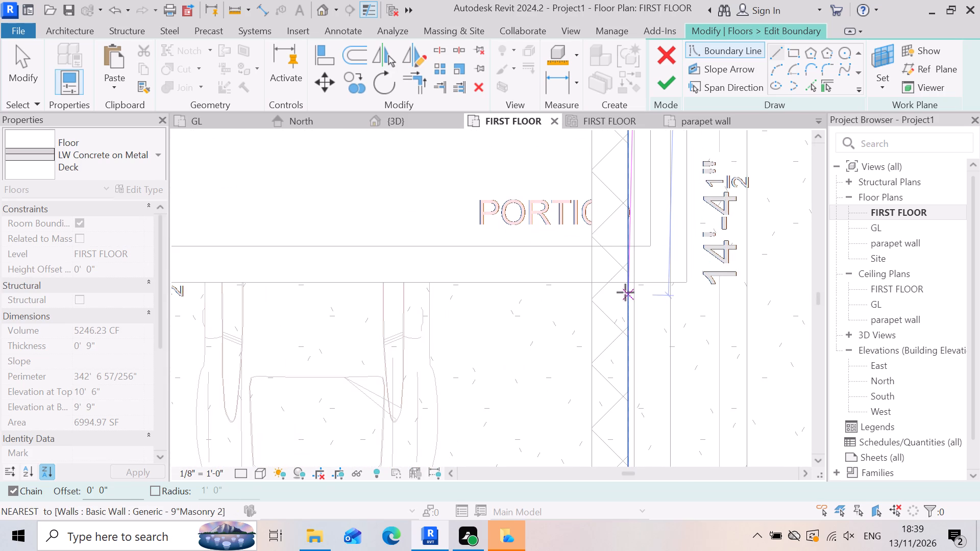
left_click(626, 282)
Continue the boundary straight across the front of the portico and kitchen to the outer face of the utility-side wall.
scroll(658, 313, "down", 6)
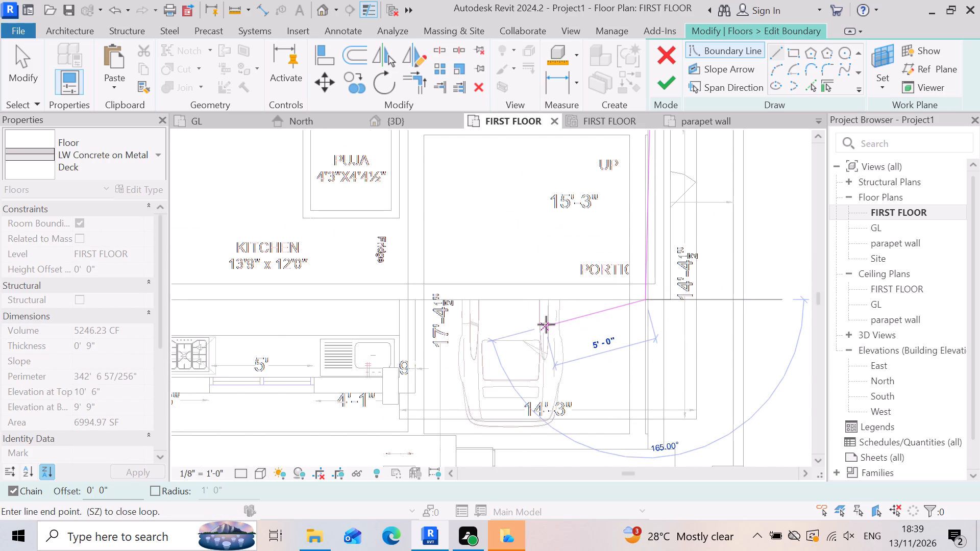
scroll(627, 320, "down", 7)
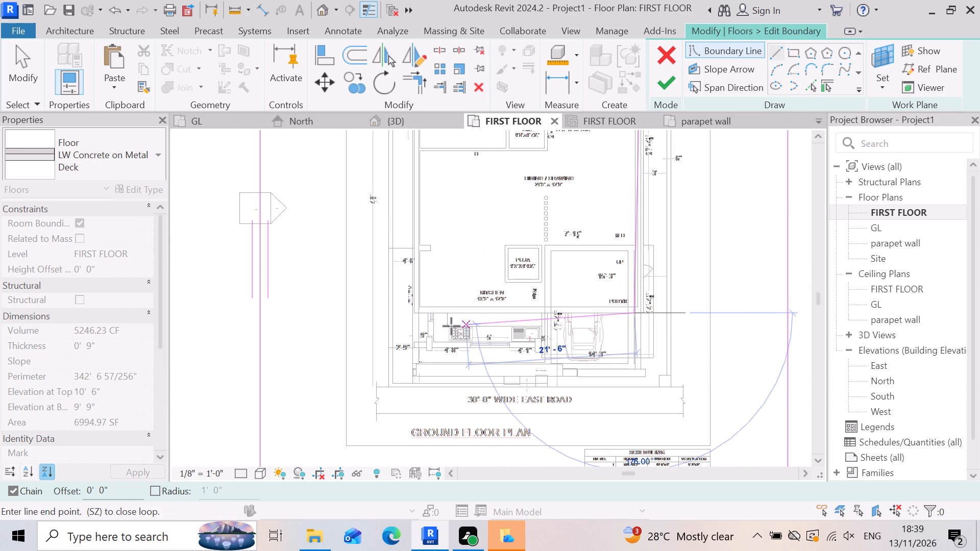
scroll(415, 320, "up", 6)
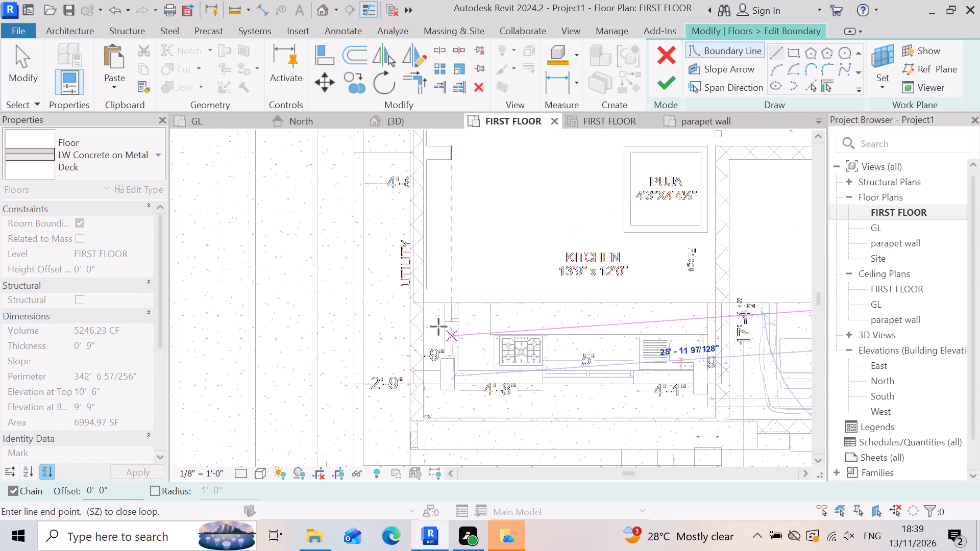
scroll(414, 301, "up", 5)
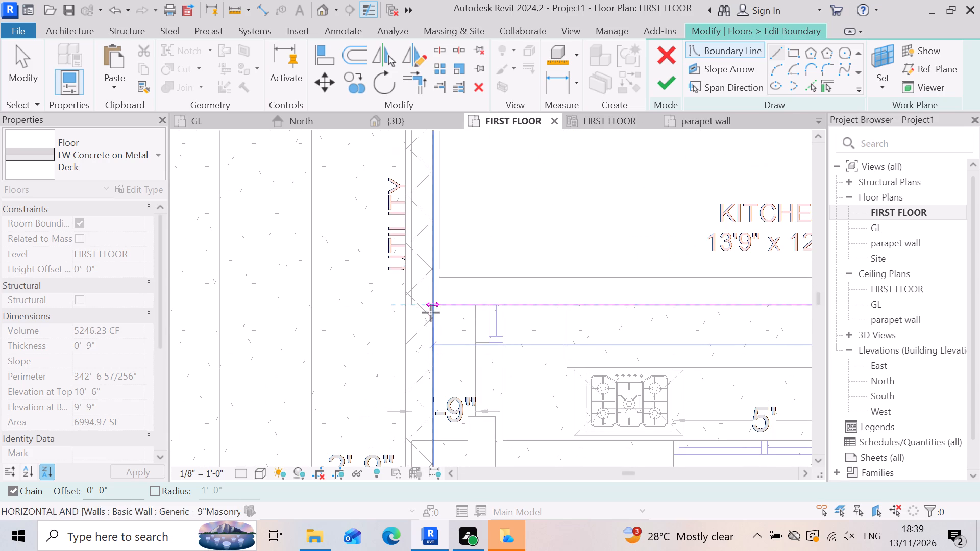
left_click(416, 307)
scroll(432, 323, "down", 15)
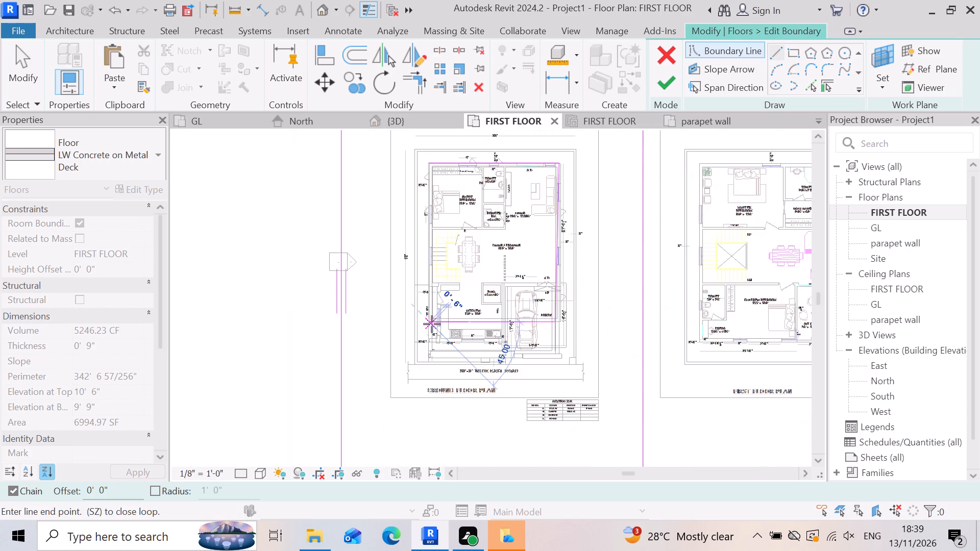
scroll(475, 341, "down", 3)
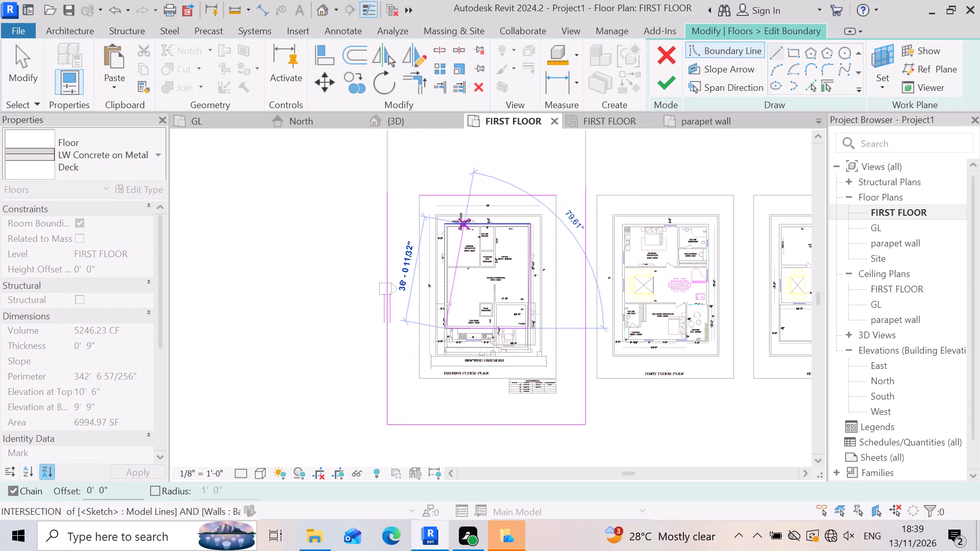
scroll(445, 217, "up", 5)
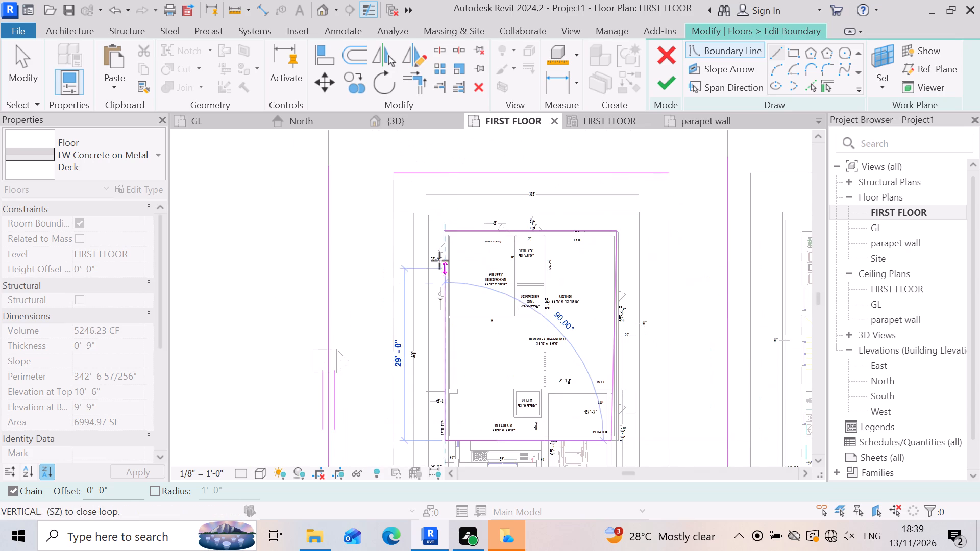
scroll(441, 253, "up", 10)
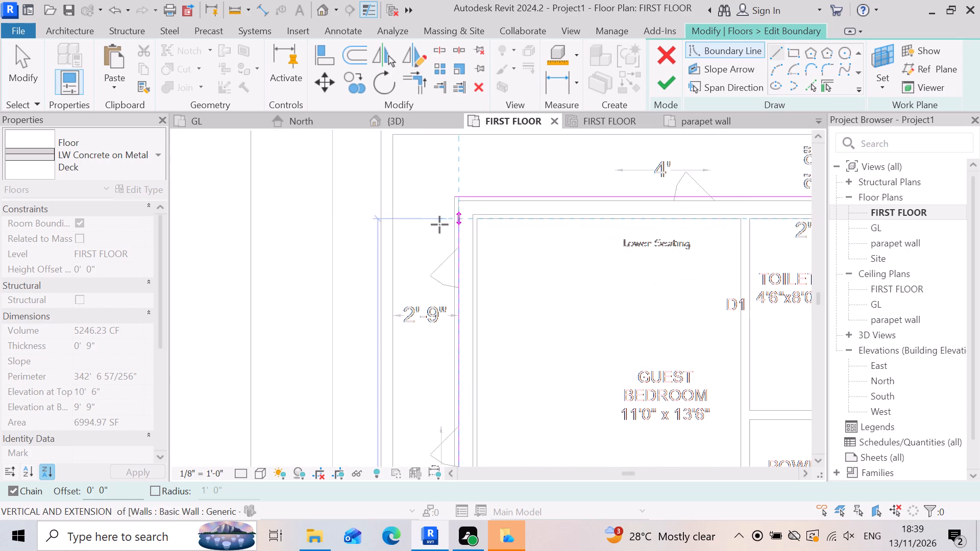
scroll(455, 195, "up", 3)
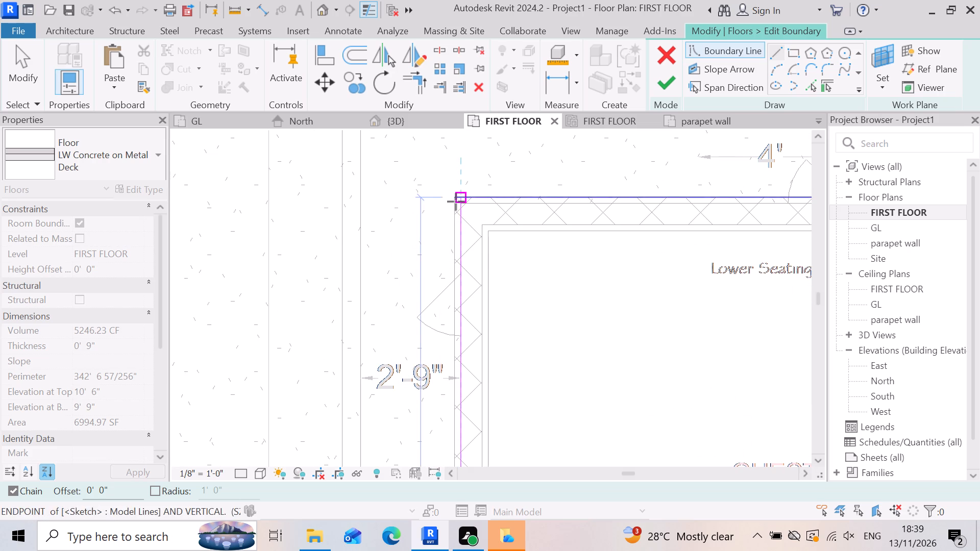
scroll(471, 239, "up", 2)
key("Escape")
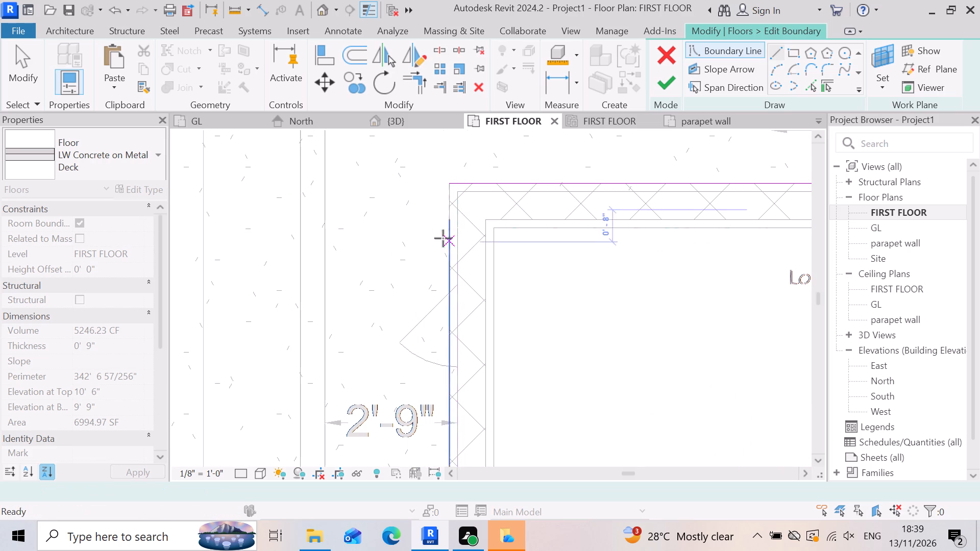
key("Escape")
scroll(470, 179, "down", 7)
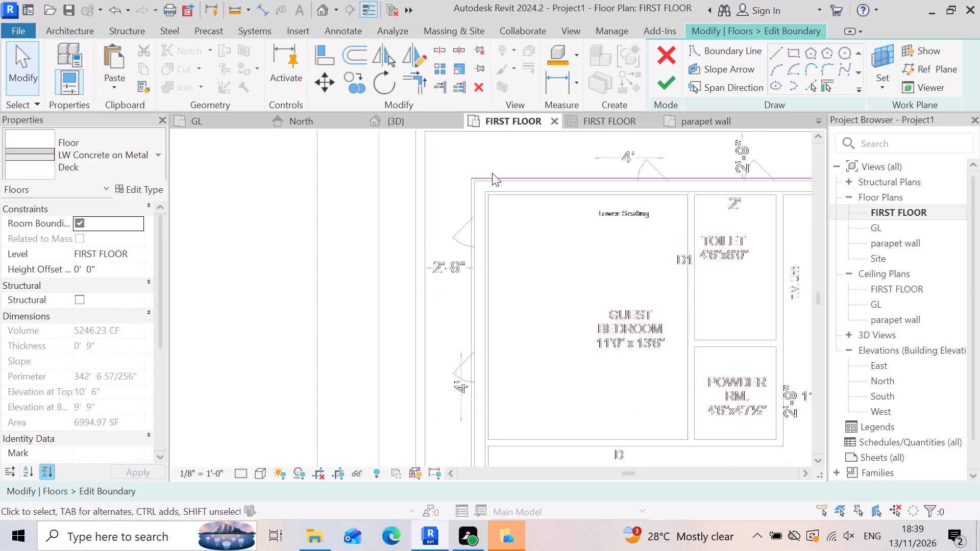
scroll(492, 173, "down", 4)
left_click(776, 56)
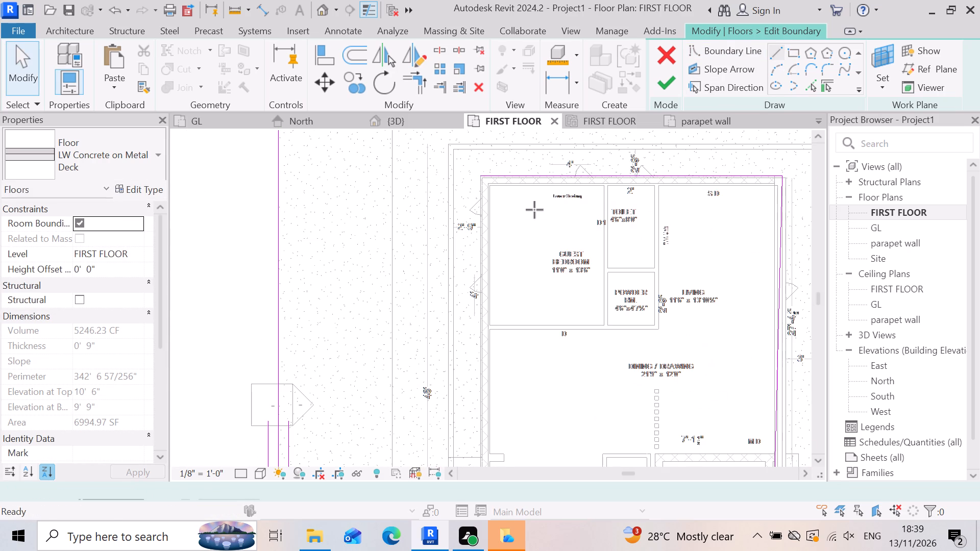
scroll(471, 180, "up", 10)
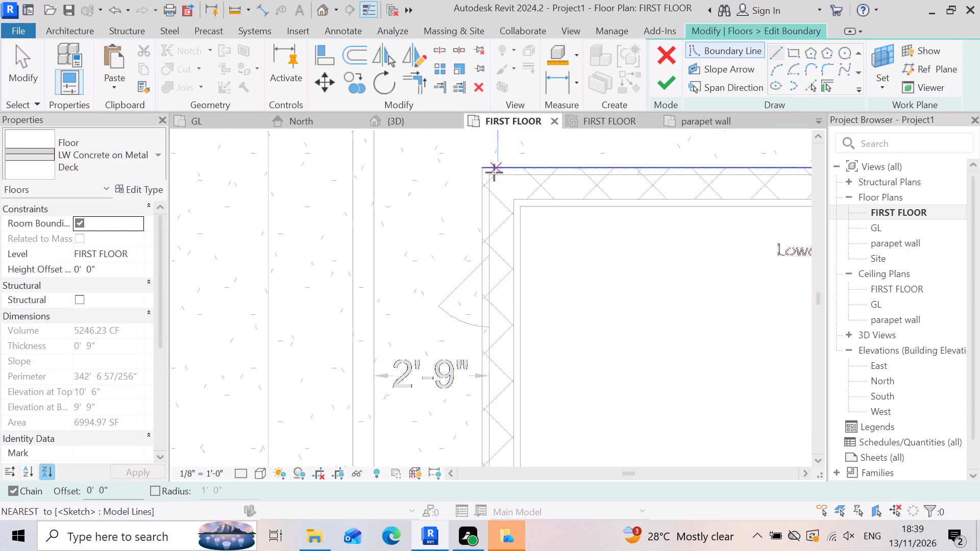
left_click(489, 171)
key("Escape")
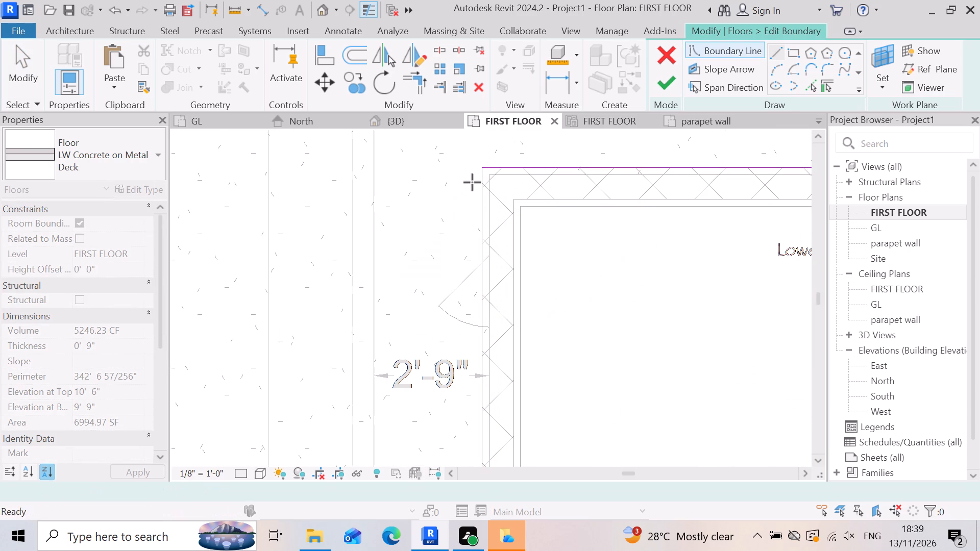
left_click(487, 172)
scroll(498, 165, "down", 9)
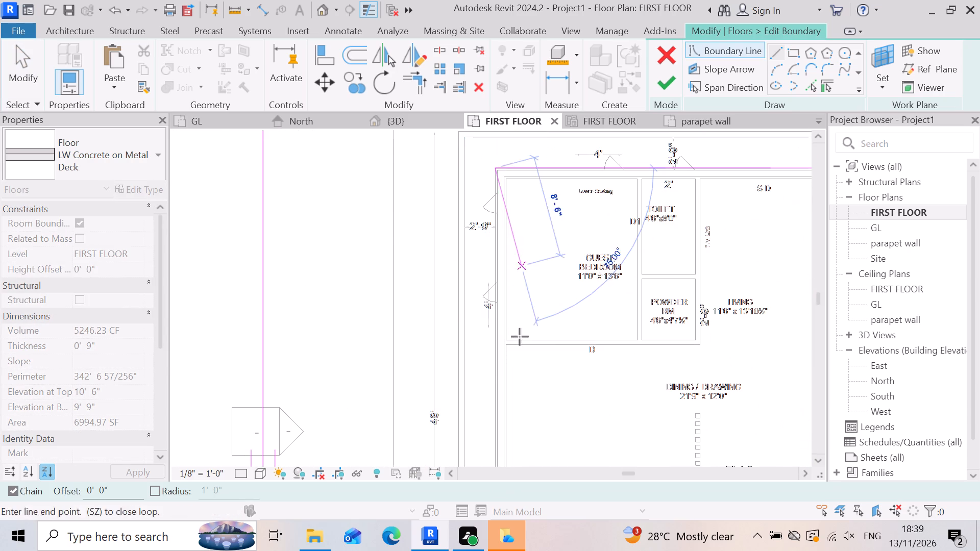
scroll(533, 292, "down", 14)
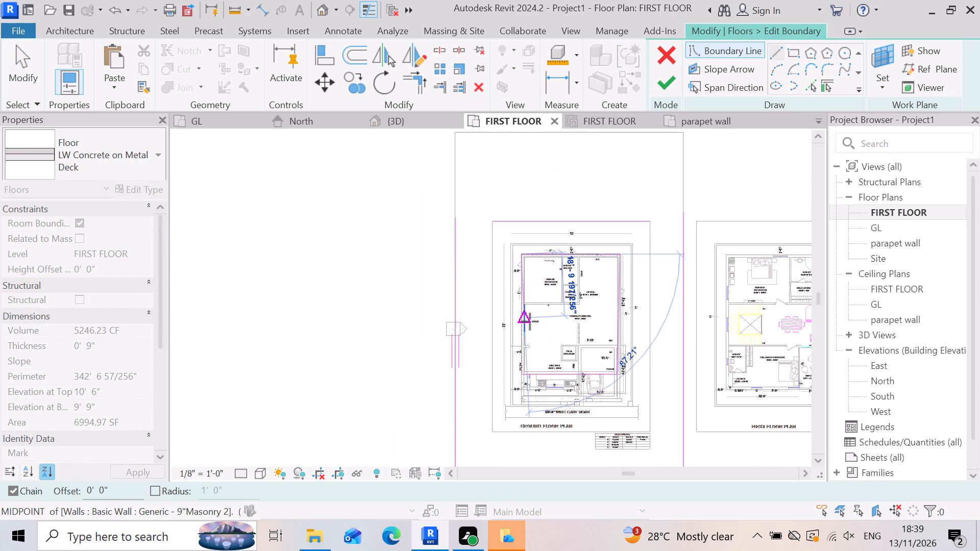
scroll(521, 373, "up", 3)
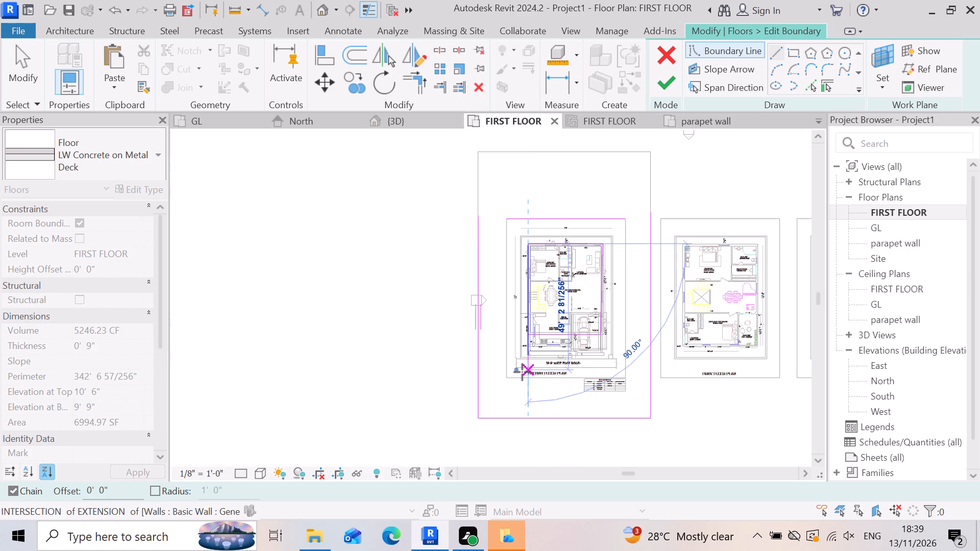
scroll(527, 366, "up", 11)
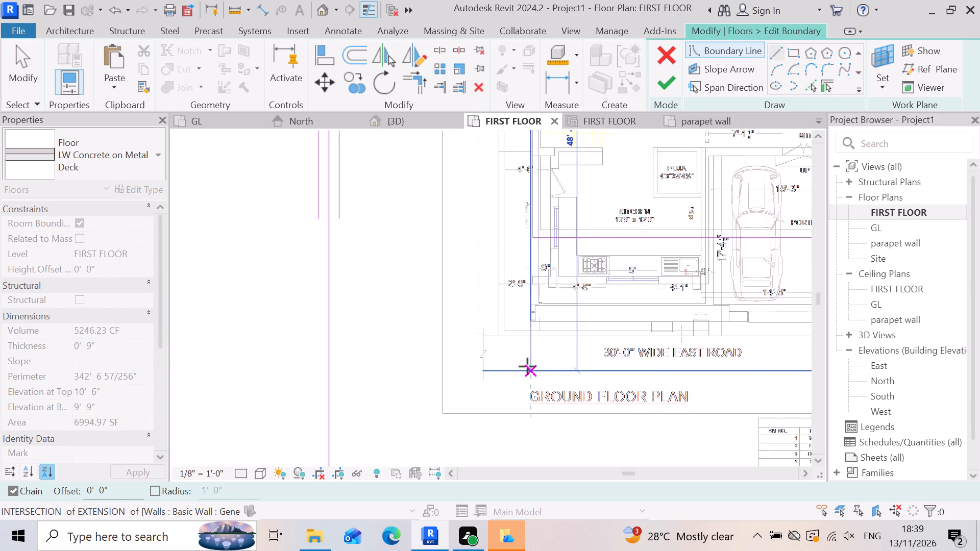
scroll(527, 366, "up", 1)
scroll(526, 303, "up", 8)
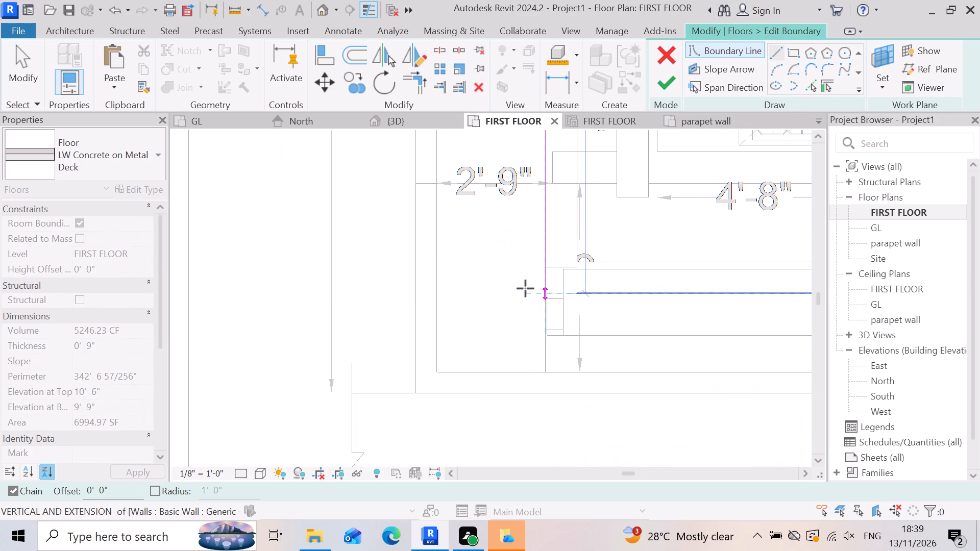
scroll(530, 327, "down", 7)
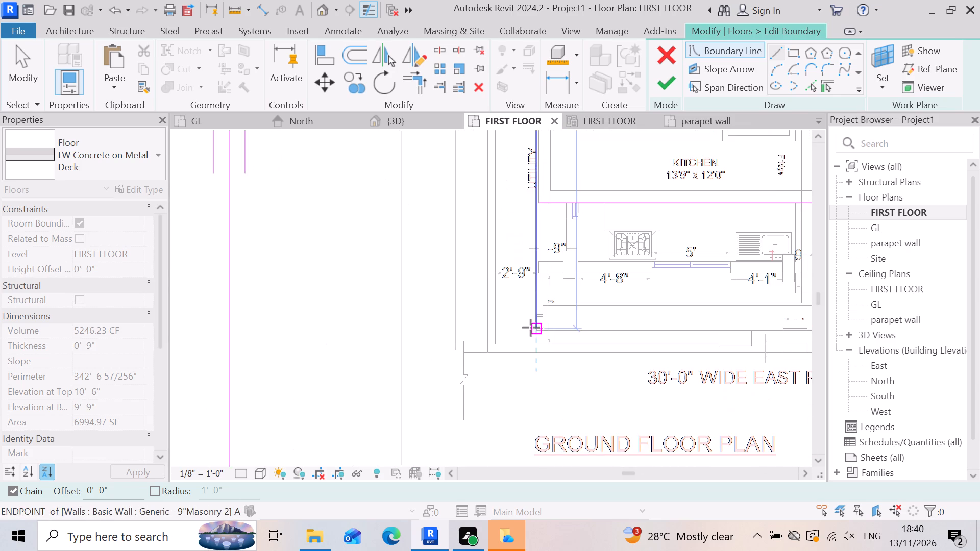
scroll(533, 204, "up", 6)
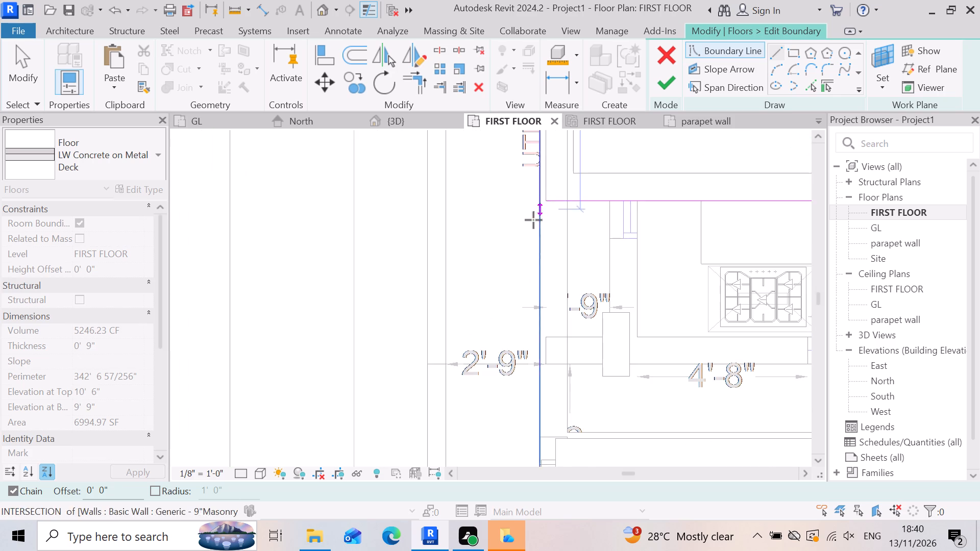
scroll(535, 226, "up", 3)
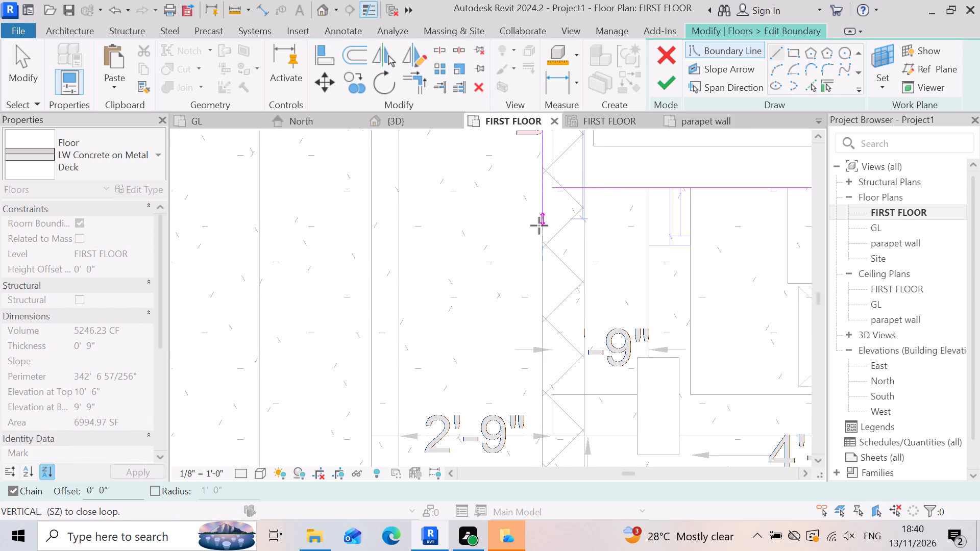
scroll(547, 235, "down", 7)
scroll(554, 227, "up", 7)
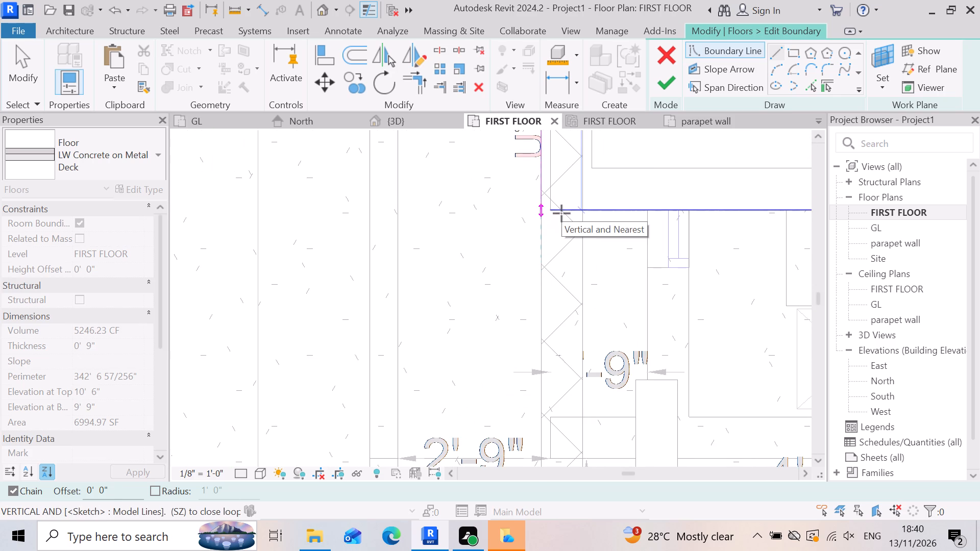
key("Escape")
Undo the front boundary line across the portico and kitchen, and the slanted boundary line along the living-room side.
scroll(547, 234, "down", 4)
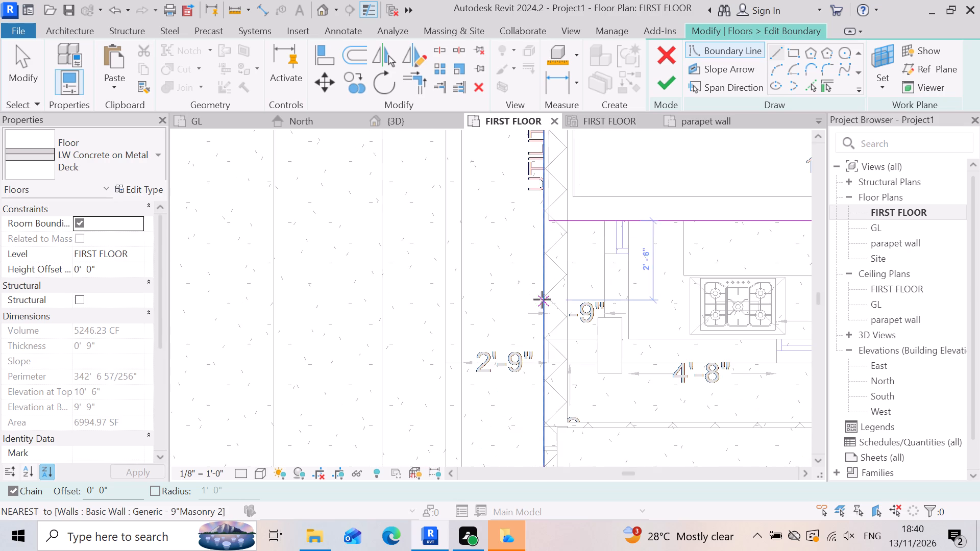
scroll(546, 299, "down", 7)
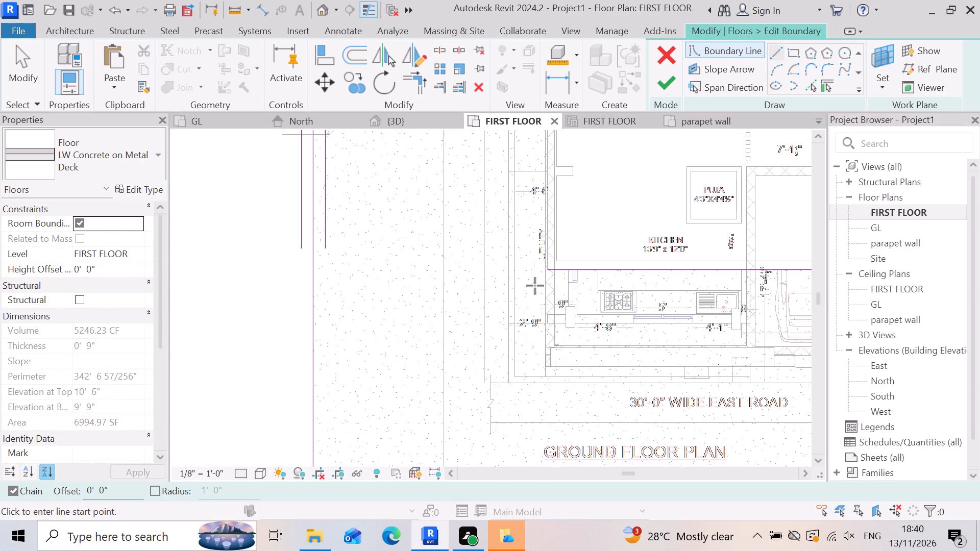
key("ctrl+z")
scroll(543, 305, "down", 7)
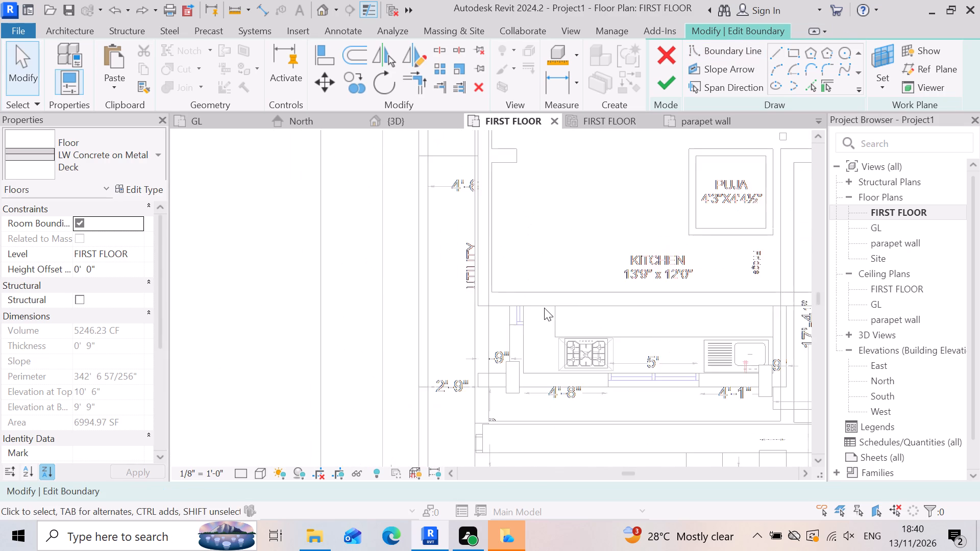
scroll(544, 308, "down", 8)
scroll(605, 357, "up", 8)
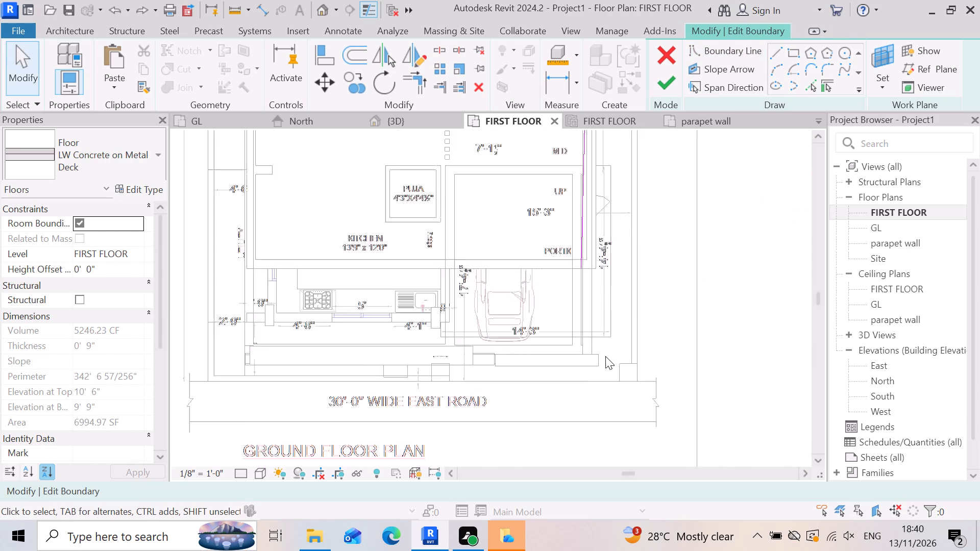
scroll(605, 356, "up", 7)
scroll(643, 277, "up", 2)
scroll(563, 366, "down", 3)
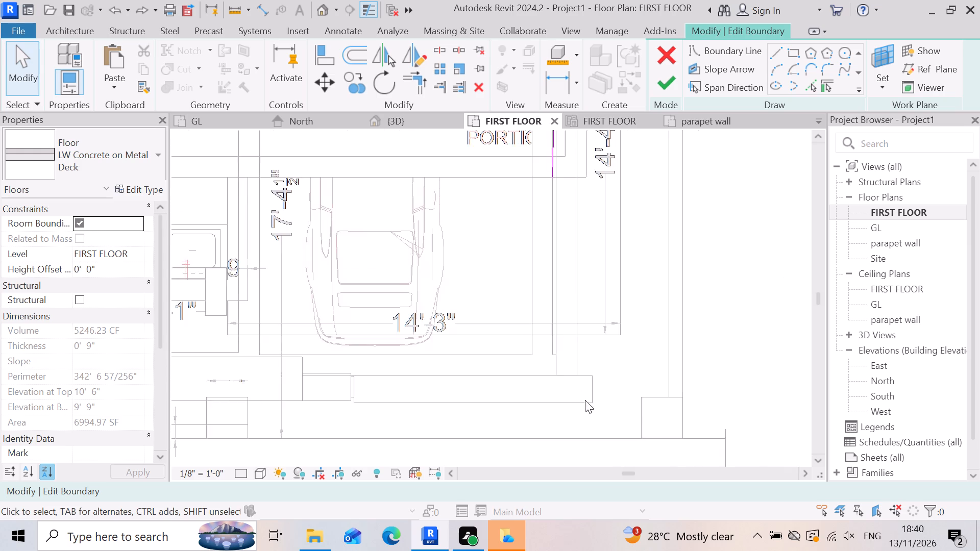
scroll(585, 400, "down", 5)
scroll(555, 238, "up", 6)
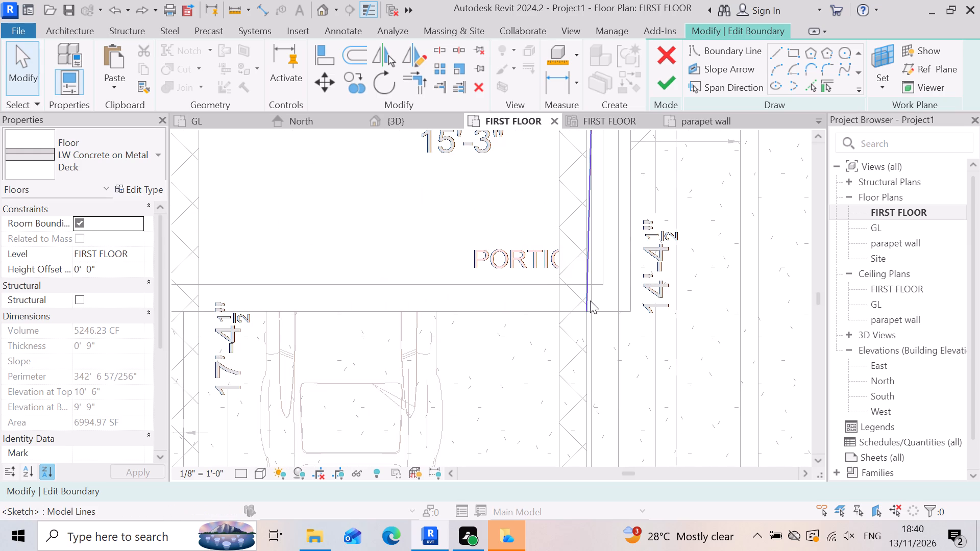
scroll(607, 357, "down", 9)
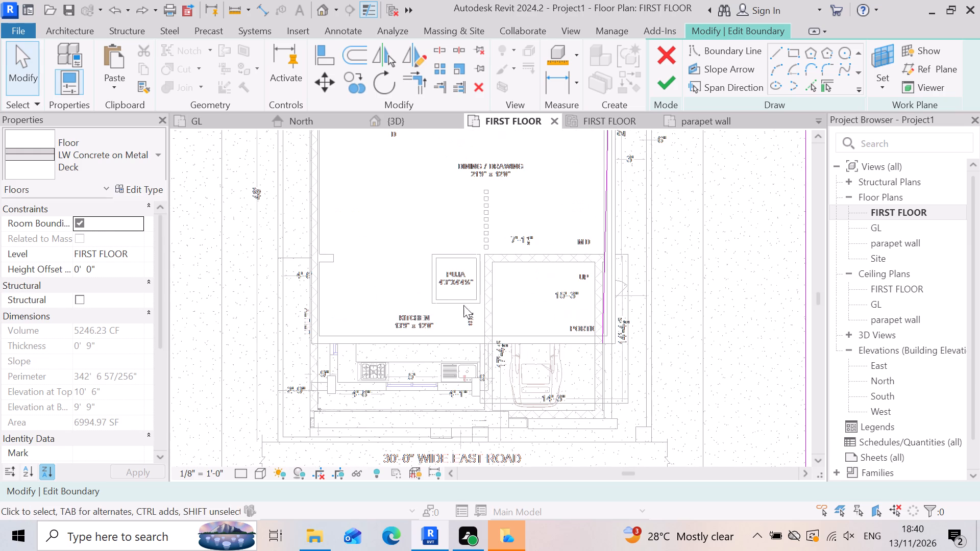
scroll(460, 290, "down", 1)
key("ctrl+z")
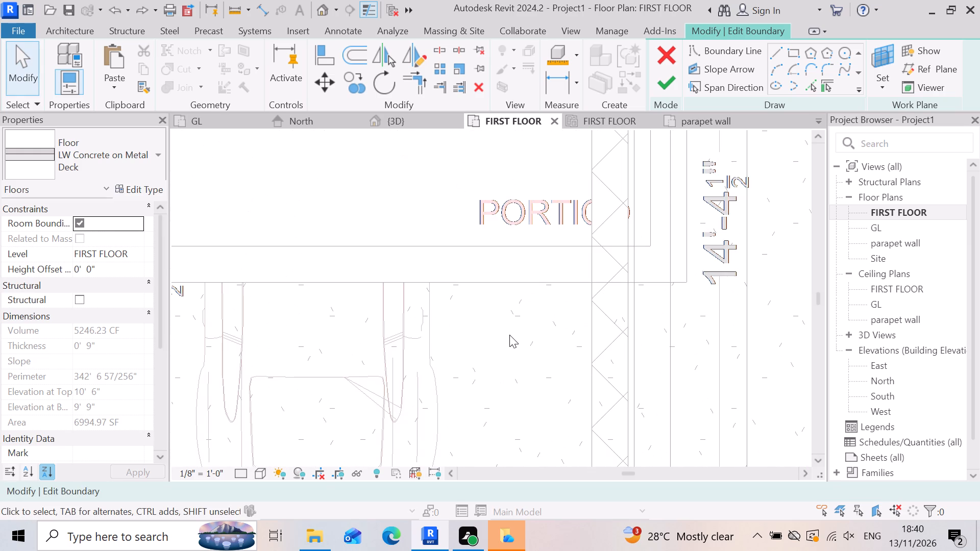
Draw a vertical boundary line about 15' 7" long along the outer wall beside the living room, starting from the rear boundary's corner.
scroll(520, 331, "down", 8)
scroll(621, 378, "down", 4)
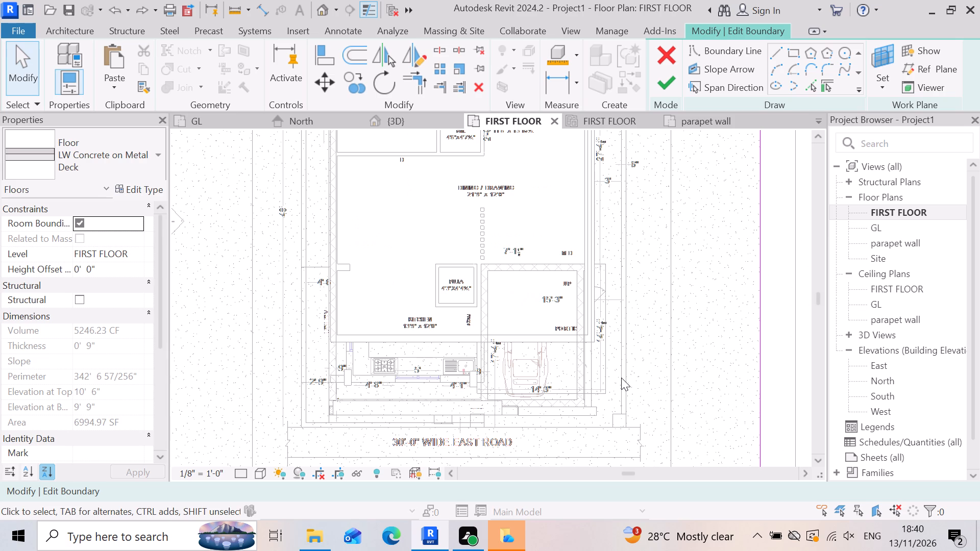
scroll(656, 350, "down", 5)
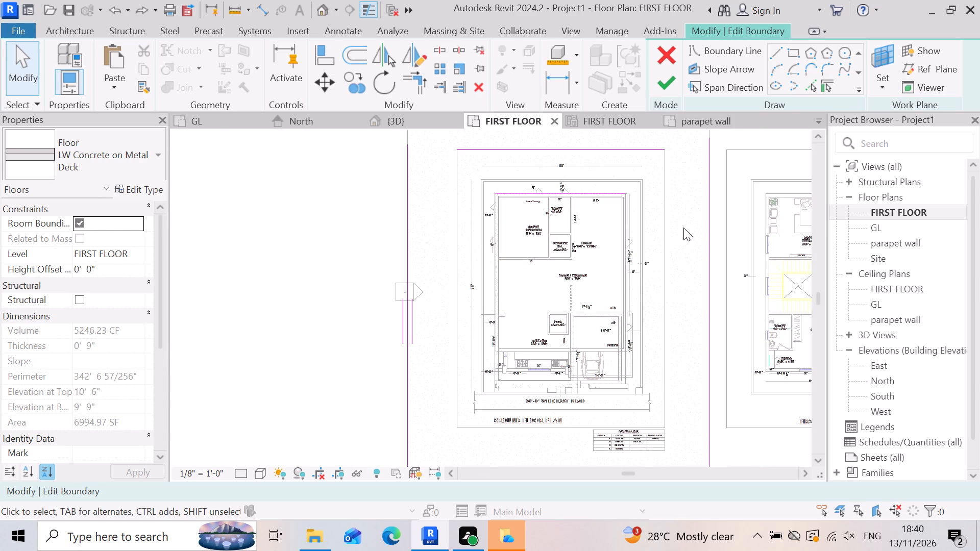
scroll(676, 220, "up", 3)
scroll(531, 235, "up", 14)
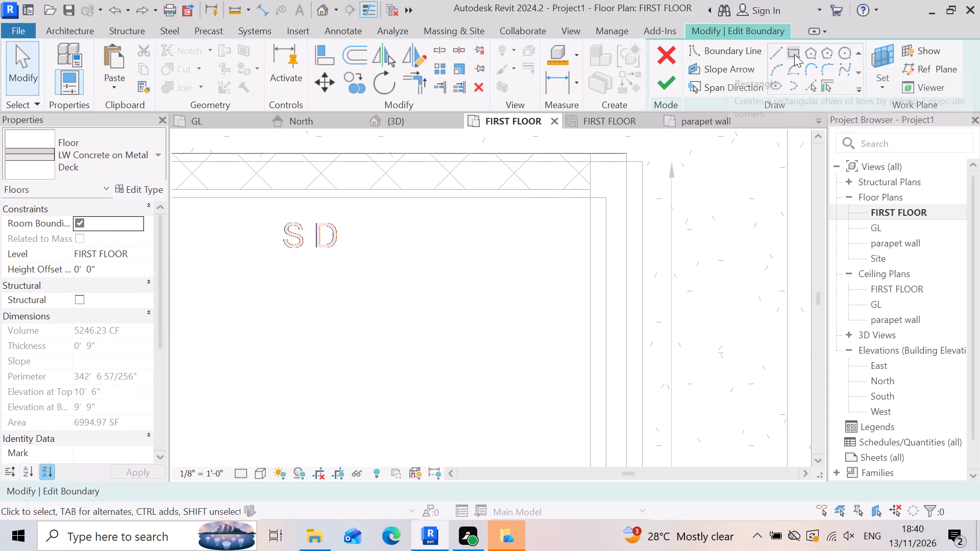
left_click(774, 51)
scroll(597, 173, "up", 6)
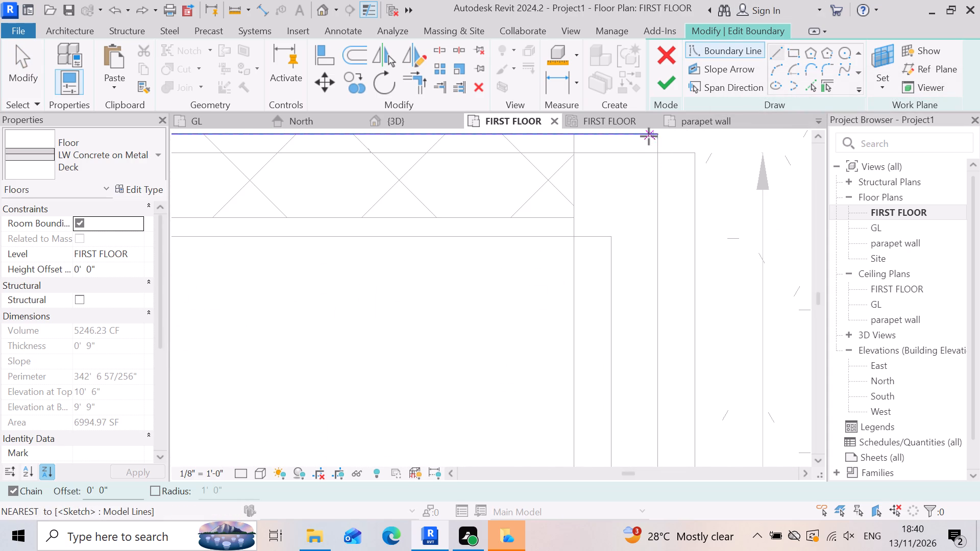
left_click(654, 131)
scroll(654, 131, "down", 13)
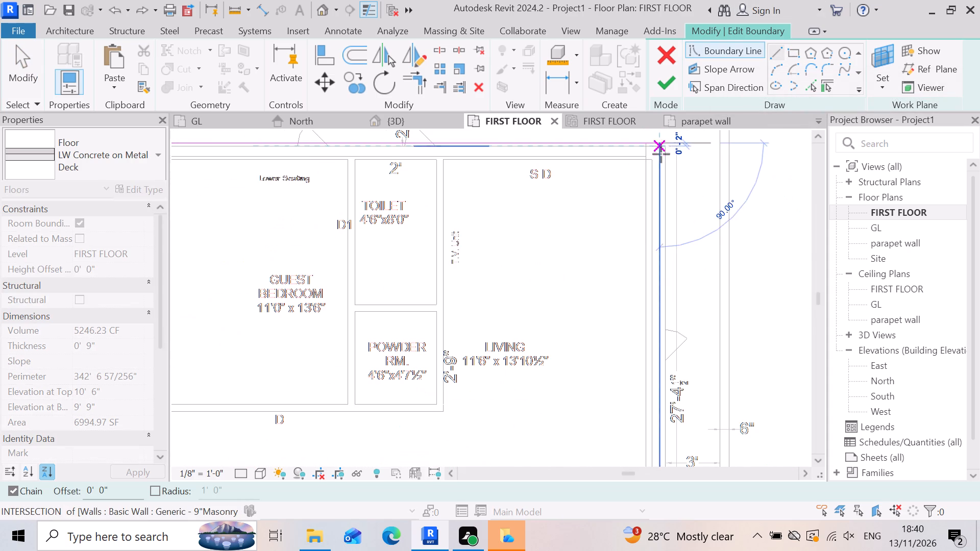
scroll(670, 402, "up", 4)
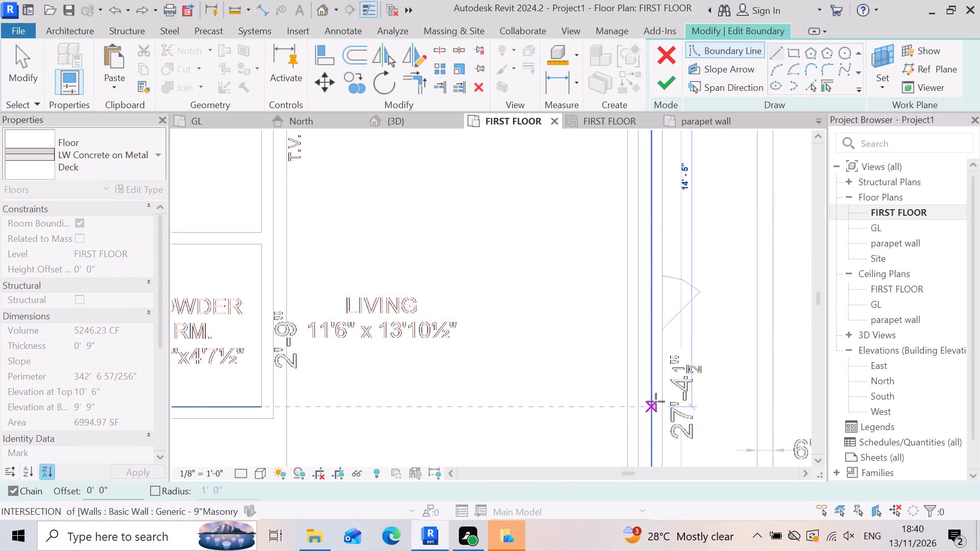
scroll(670, 349, "down", 4)
scroll(662, 405, "up", 3)
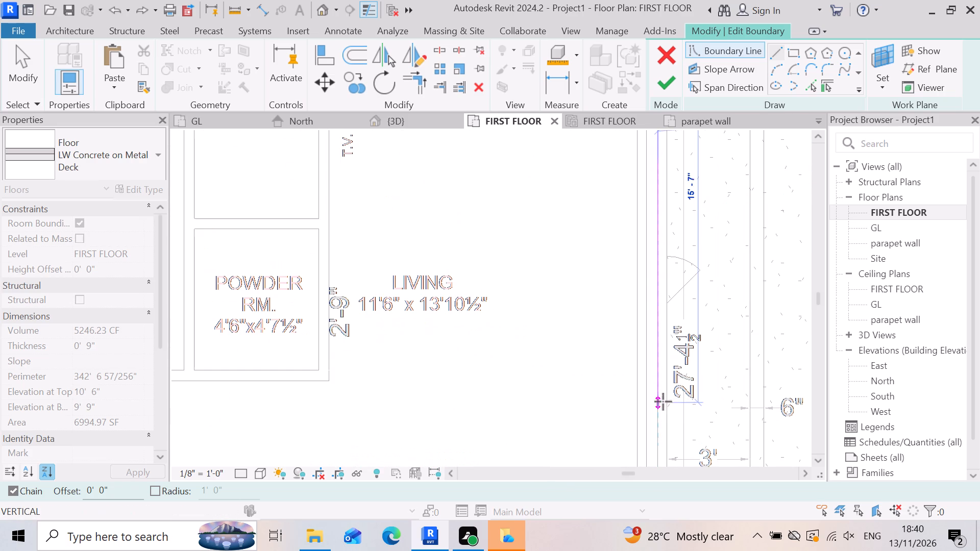
left_click(664, 399)
key("Escape")
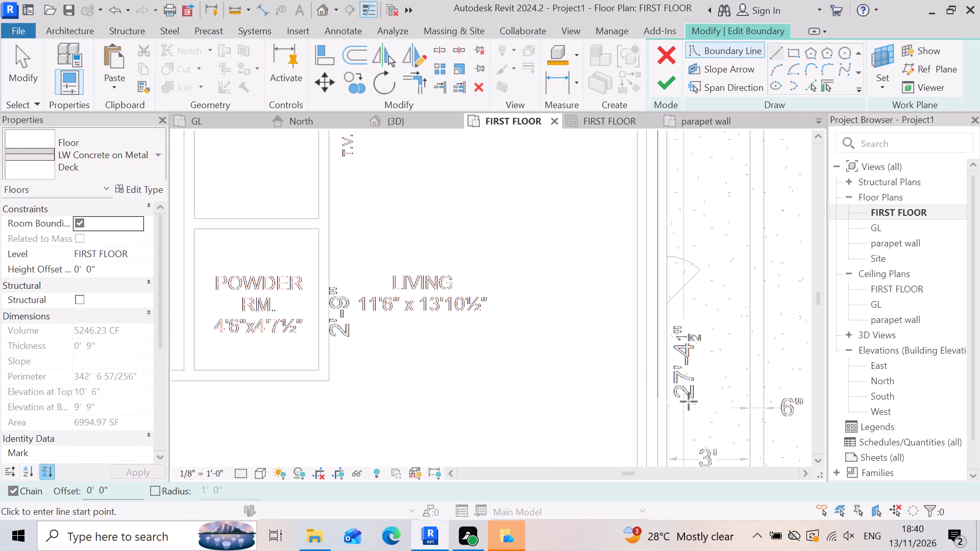
Stretch the front end of the living-room side boundary line along the outer wall to the portico's rear wall, about 27' long.
scroll(626, 252, "down", 4)
key("Escape")
scroll(653, 318, "up", 3)
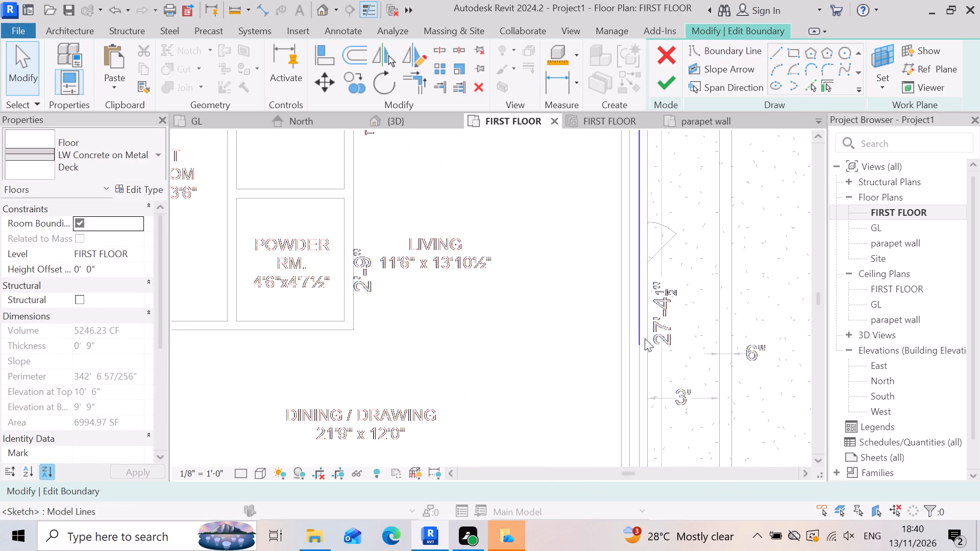
left_click(645, 338)
scroll(642, 315, "down", 12)
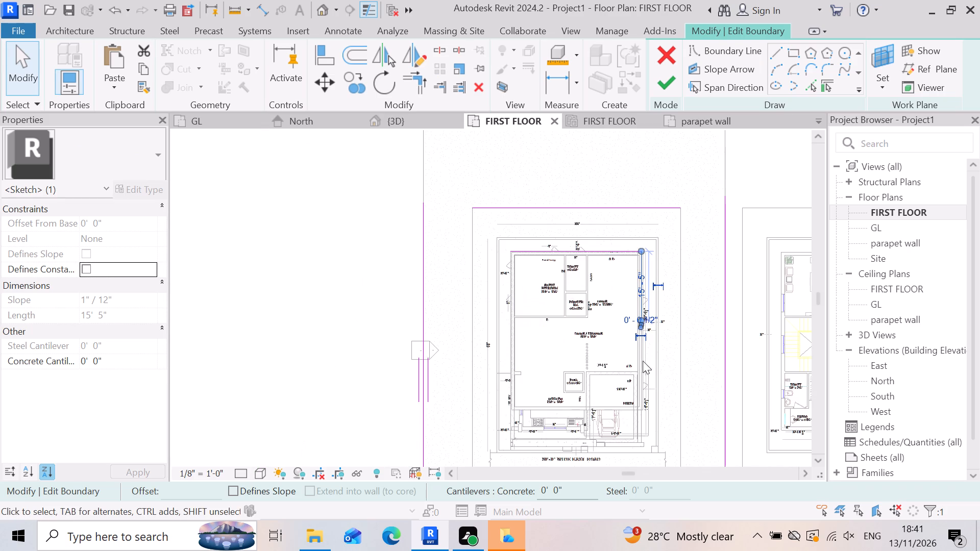
scroll(643, 359, "up", 3)
left_click_drag(640, 305, 643, 330)
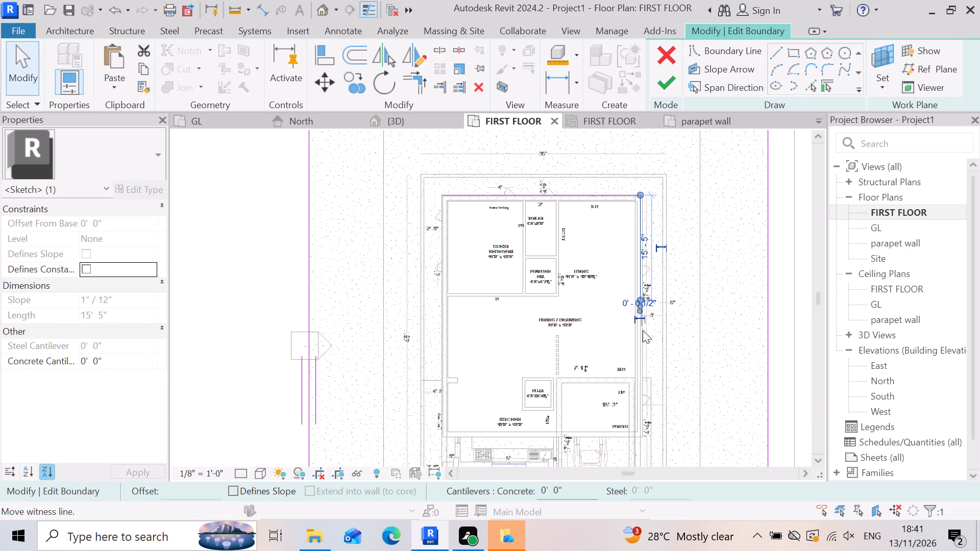
left_click_drag(643, 330, 685, 265)
key("Escape")
scroll(600, 339, "up", 6)
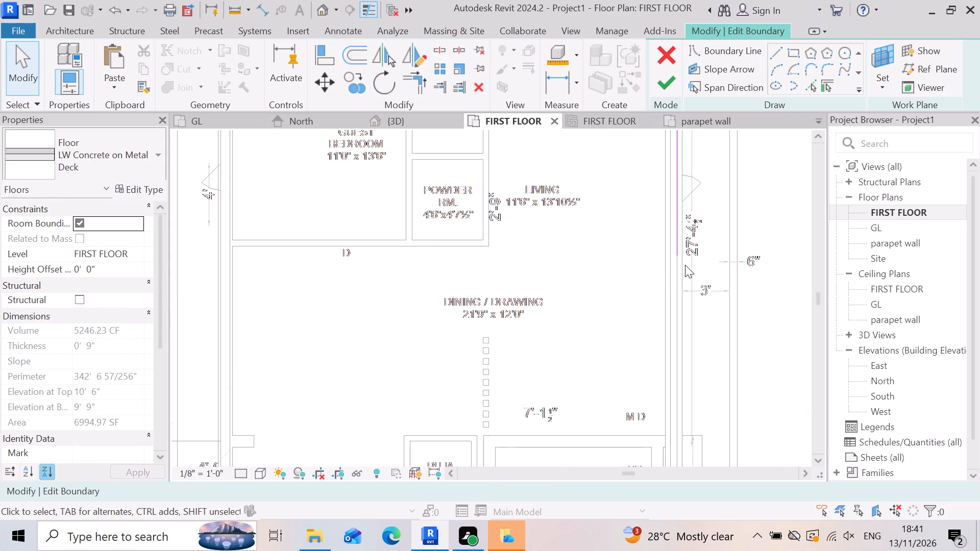
left_click_drag(685, 265, 674, 247)
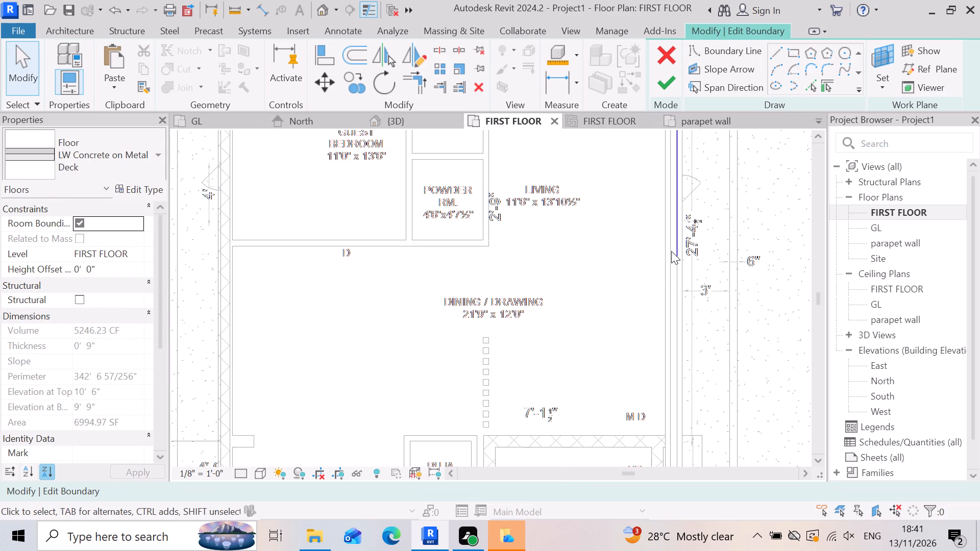
left_click(671, 251)
left_click_drag(676, 255, 665, 300)
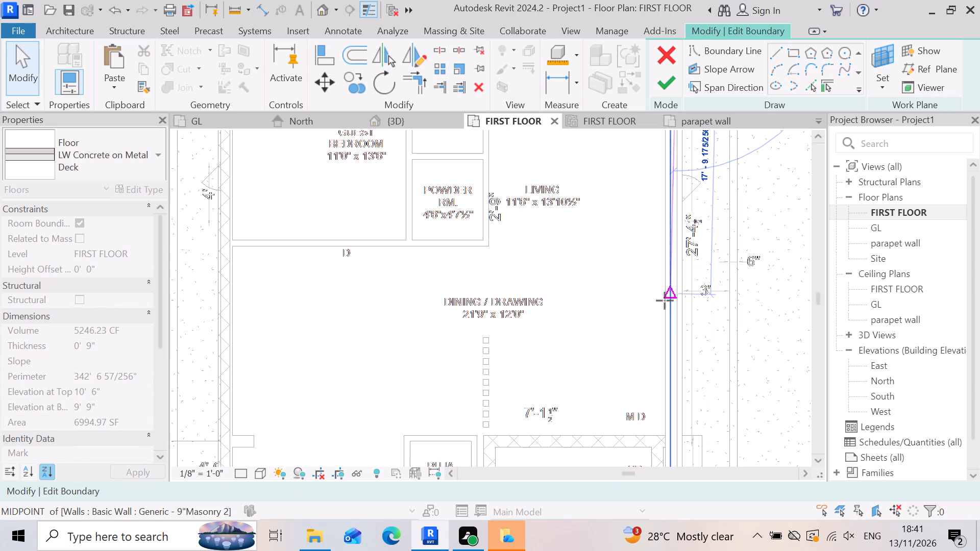
left_click_drag(665, 300, 671, 361)
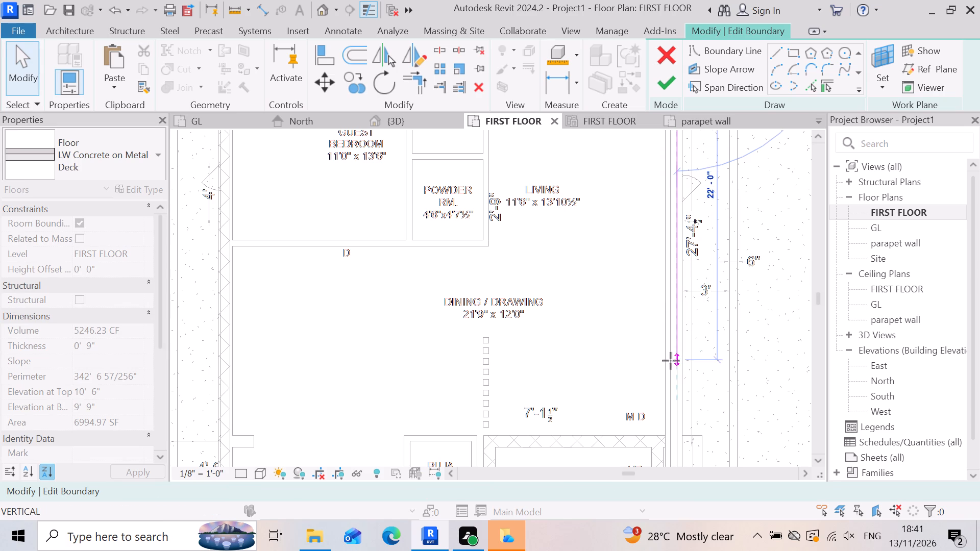
left_click_drag(671, 361, 671, 438)
scroll(589, 318, "down", 4)
key("grave")
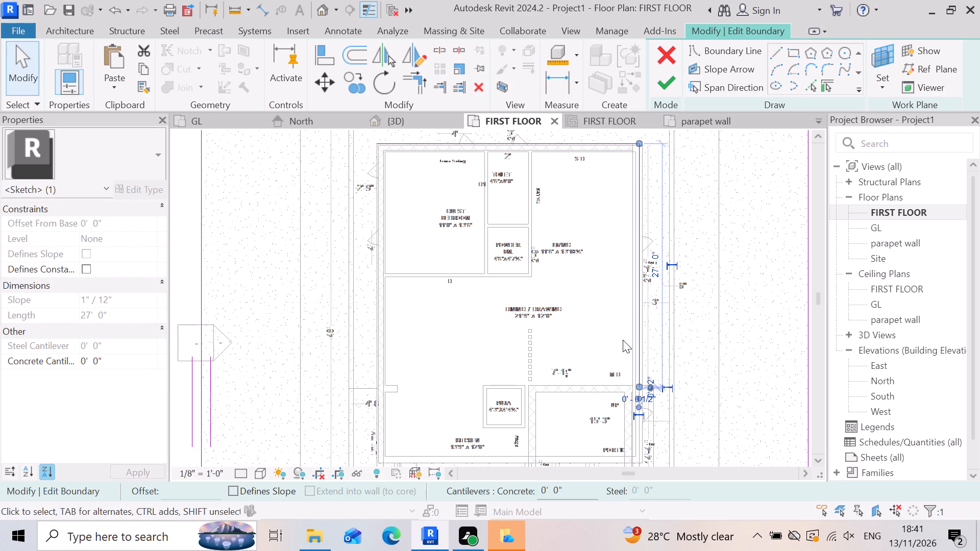
key("Escape")
Stretch the same boundary line further along the outer wall beside the portico, stopping just short of the front wall.
scroll(642, 421, "up", 6)
scroll(639, 318, "down", 7)
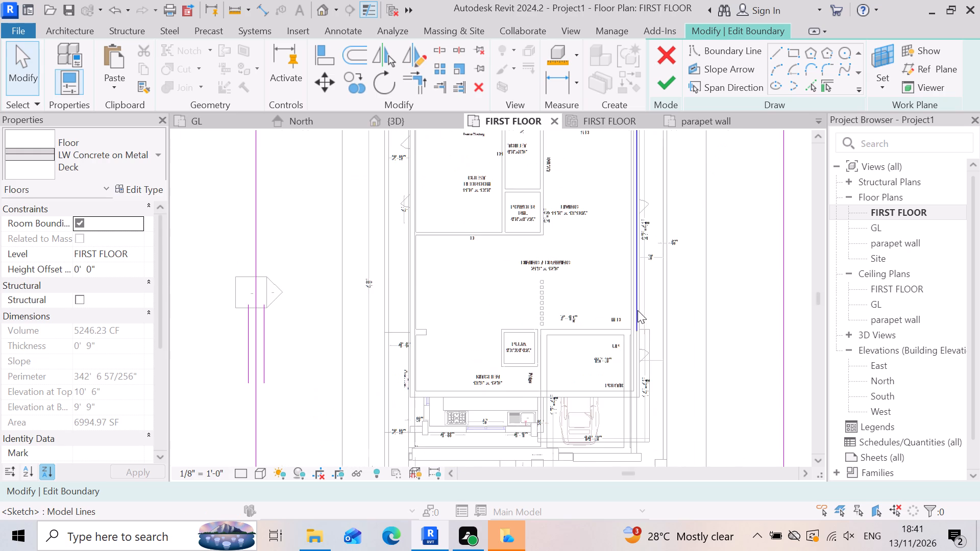
scroll(634, 369, "up", 4)
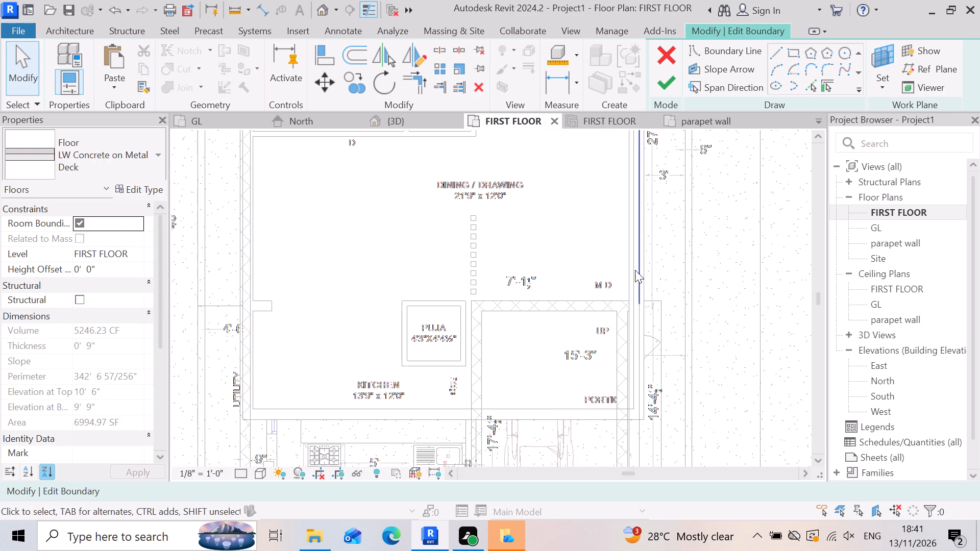
left_click(635, 270)
scroll(602, 345, "up", 2)
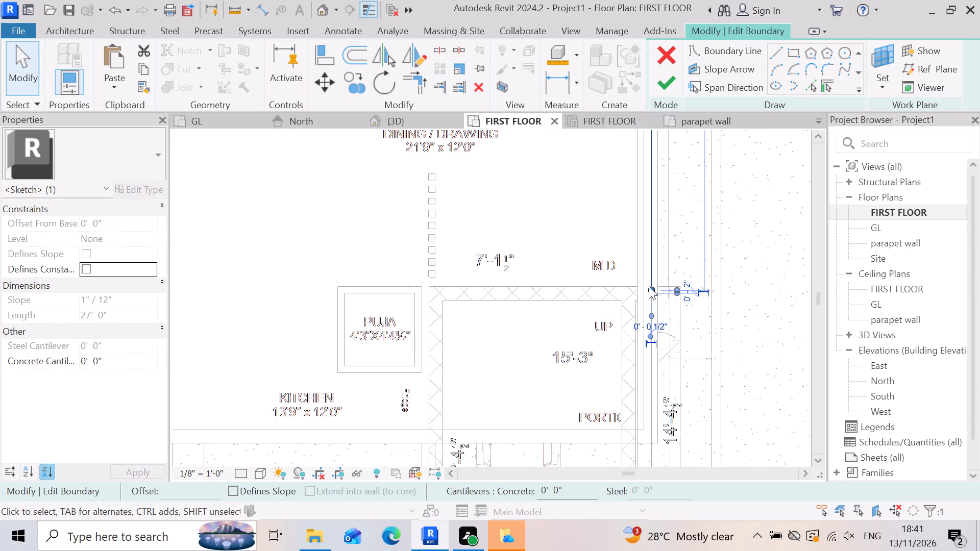
left_click_drag(653, 284, 651, 358)
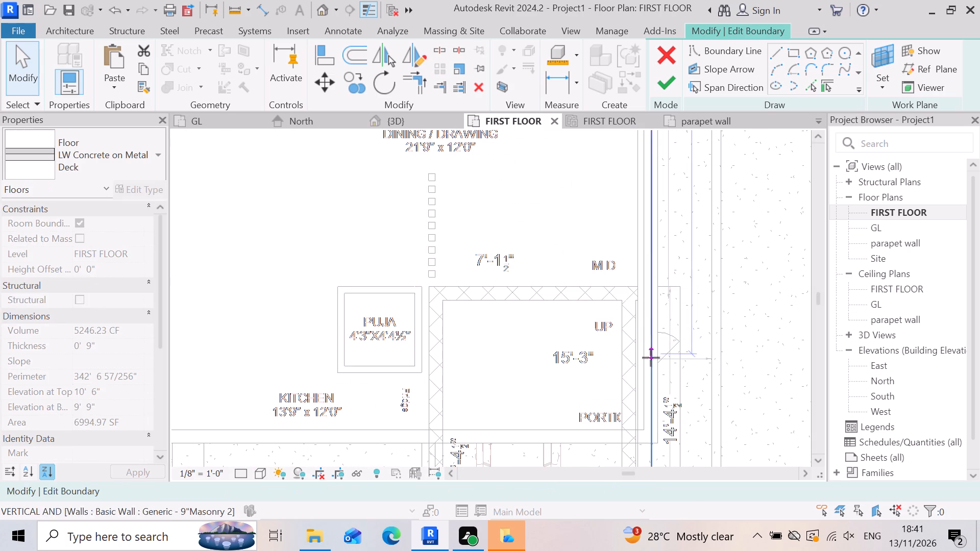
left_click_drag(651, 358, 661, 428)
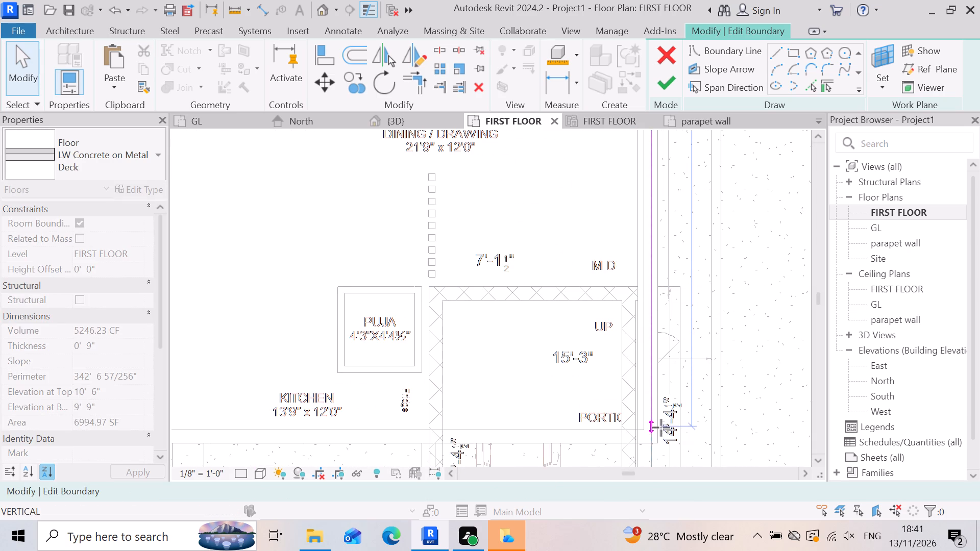
left_click_drag(661, 428, 660, 424)
key("Escape")
Bring the boundary line's front end closer to the front wall's inner face, making the line about 34' 8" long.
scroll(638, 460, "up", 3)
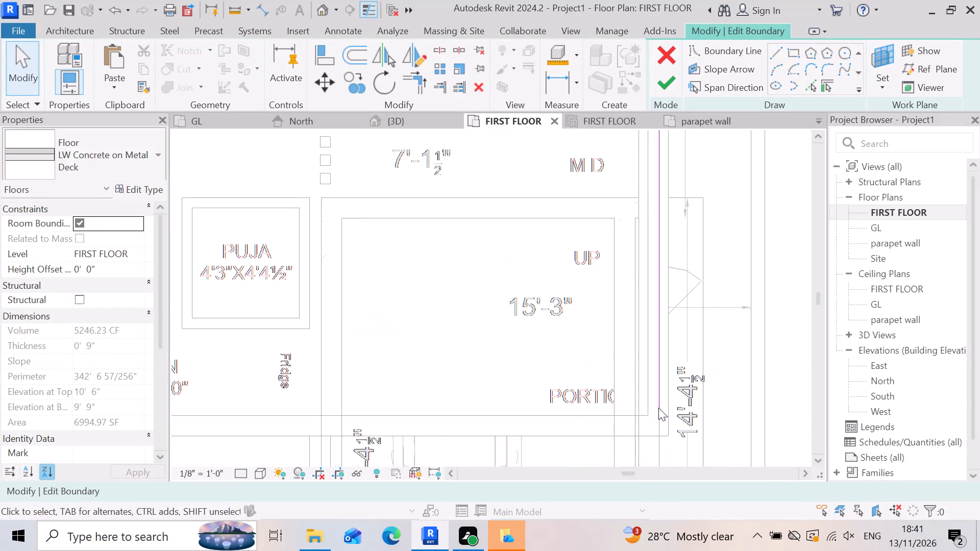
scroll(663, 401, "up", 7)
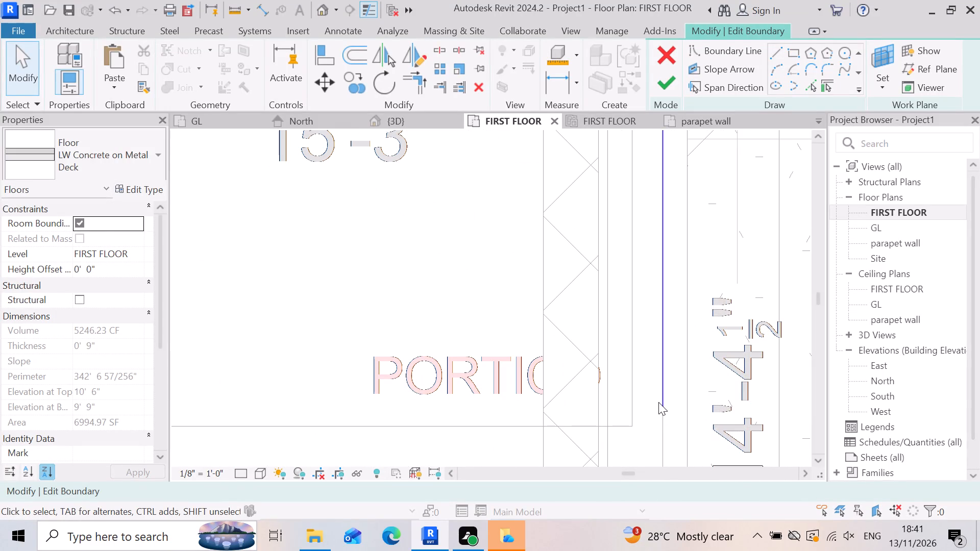
left_click(661, 410)
left_click_drag(663, 410, 659, 422)
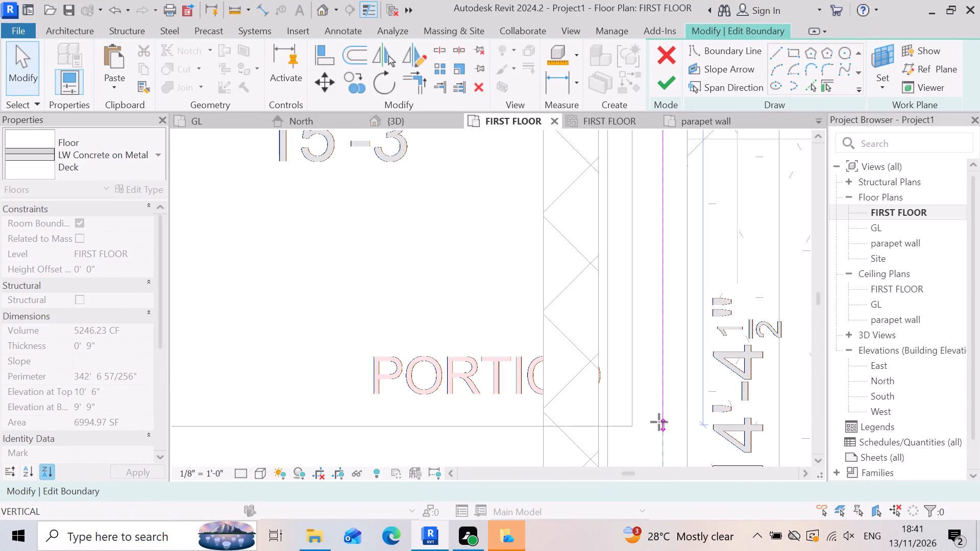
left_click_drag(659, 422, 658, 422)
left_click(658, 422)
key("Escape")
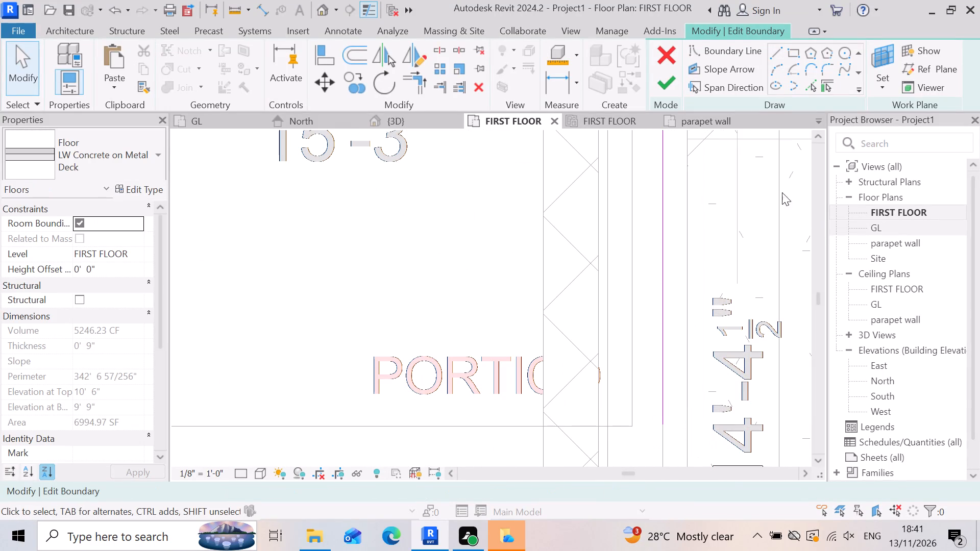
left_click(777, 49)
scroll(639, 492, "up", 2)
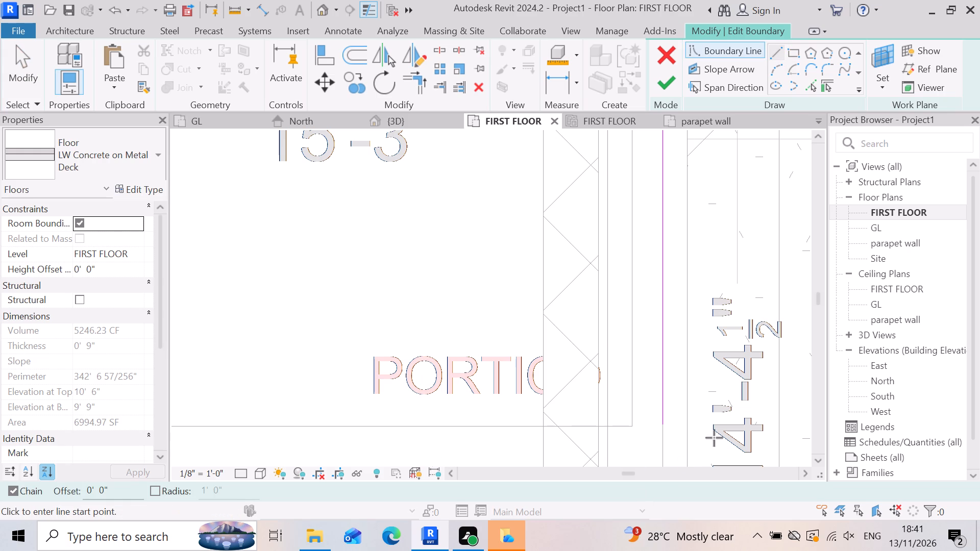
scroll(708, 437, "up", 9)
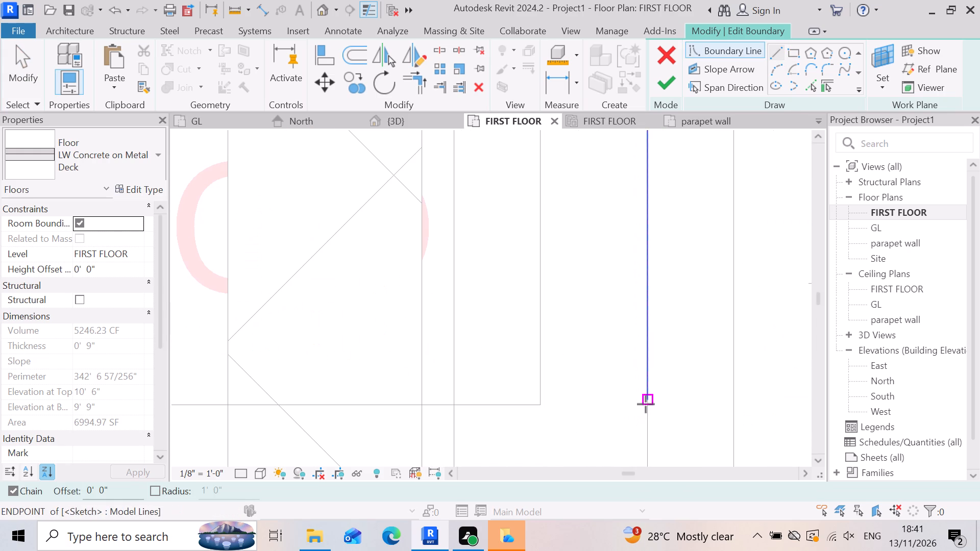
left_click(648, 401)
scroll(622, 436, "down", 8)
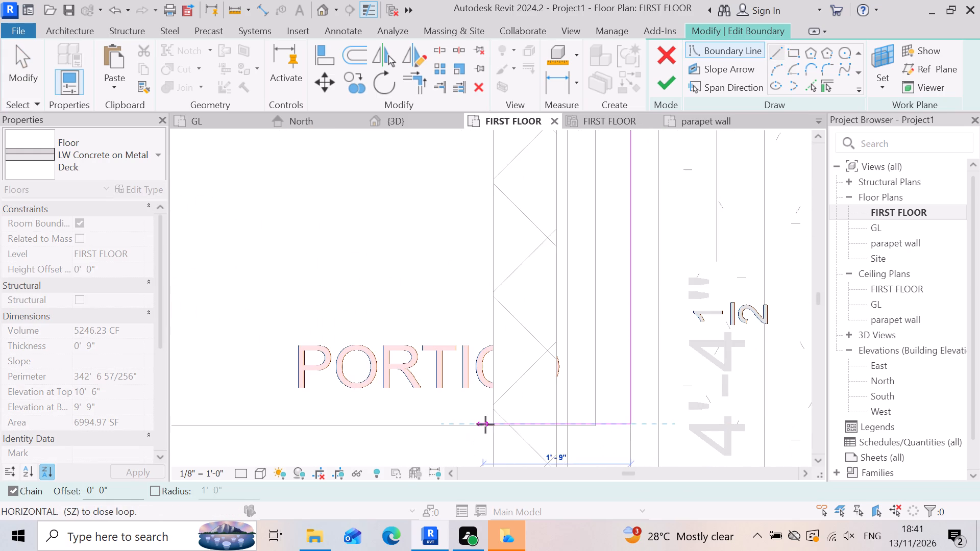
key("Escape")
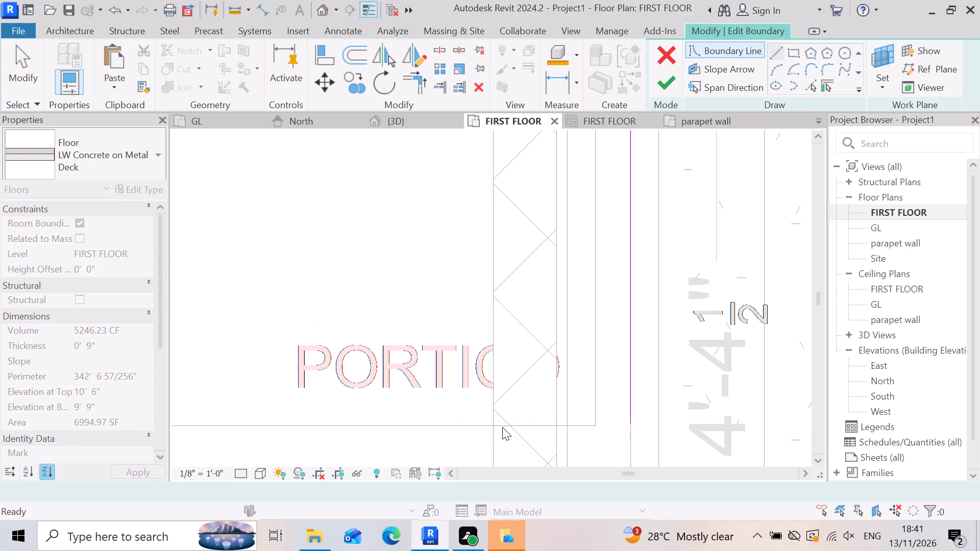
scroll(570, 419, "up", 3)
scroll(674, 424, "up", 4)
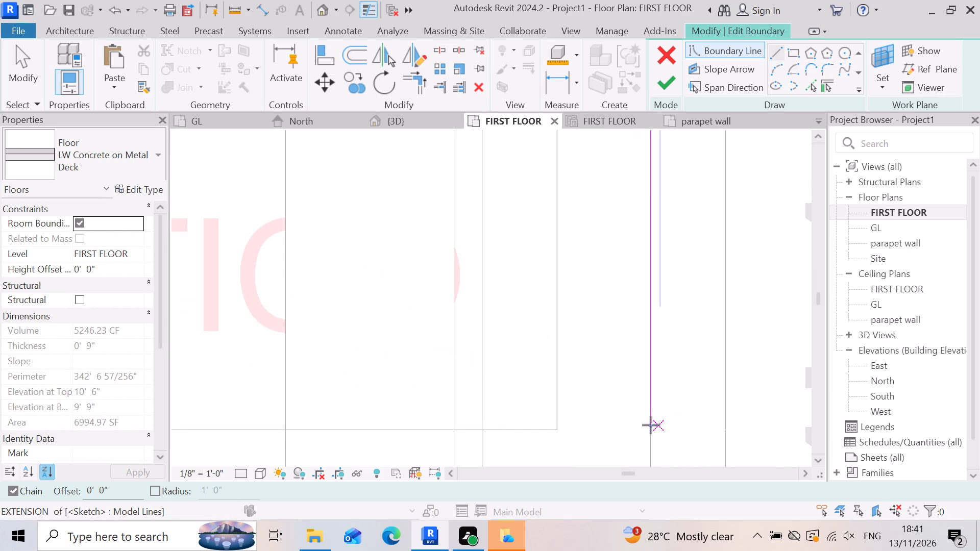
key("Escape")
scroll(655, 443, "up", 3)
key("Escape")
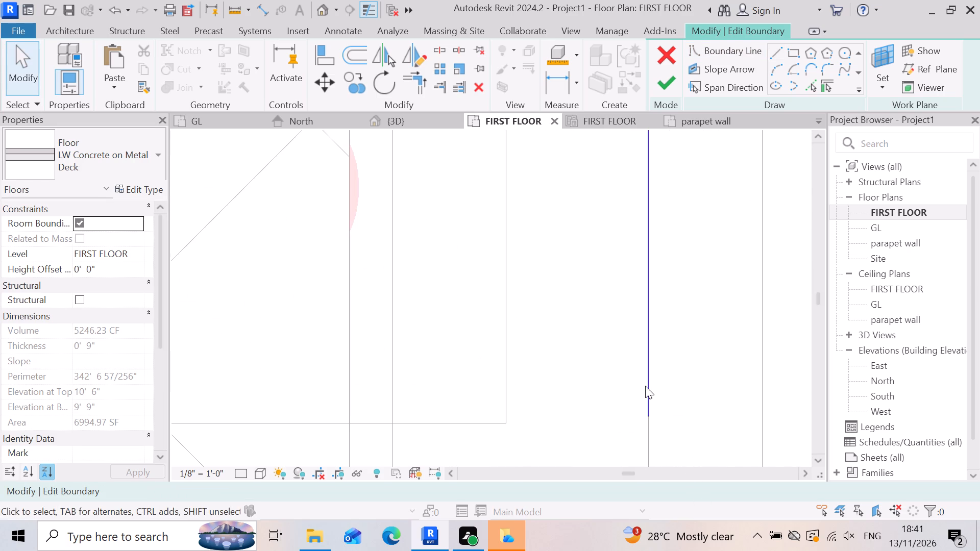
Align the side boundary line's front end with the front wall's inner face, making the line 34' 8 1/4" long.
left_click(645, 386)
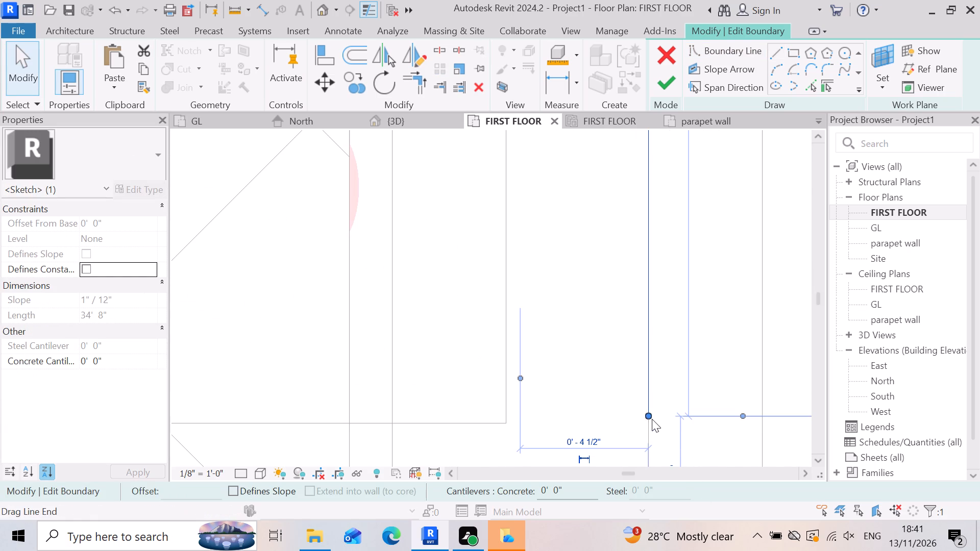
left_click_drag(652, 419, 649, 424)
left_click(649, 424)
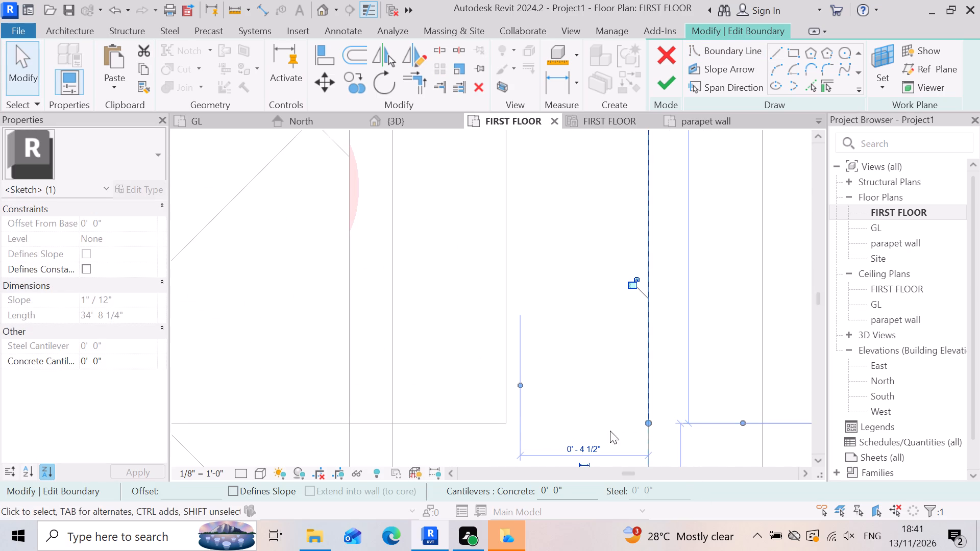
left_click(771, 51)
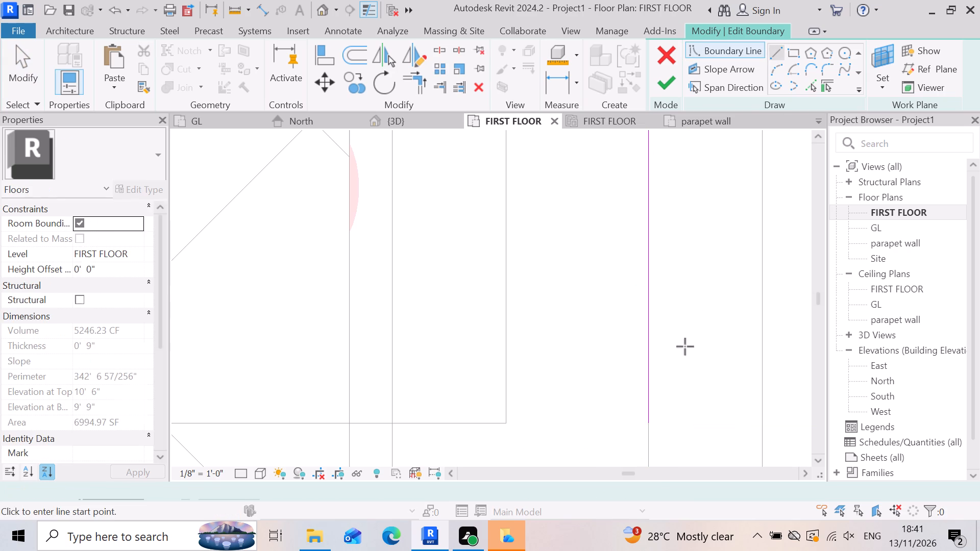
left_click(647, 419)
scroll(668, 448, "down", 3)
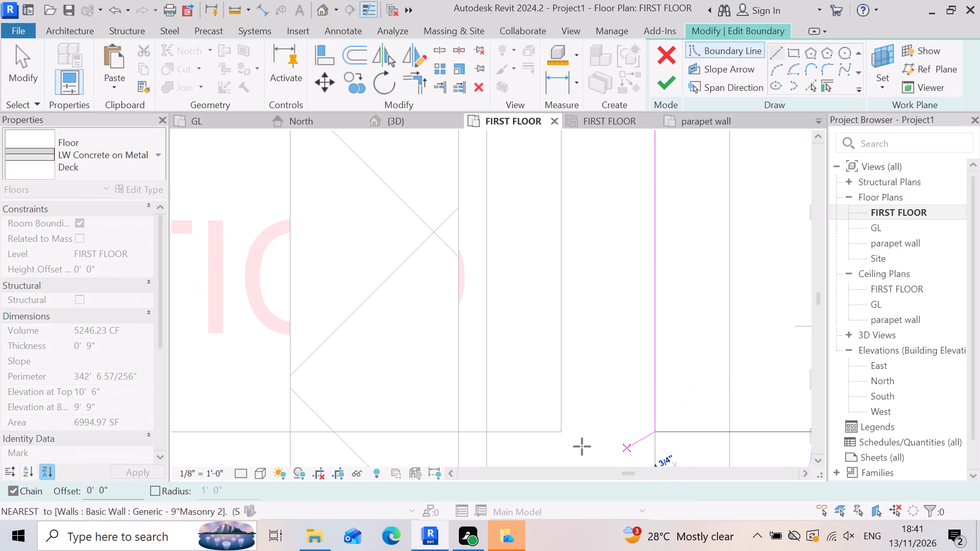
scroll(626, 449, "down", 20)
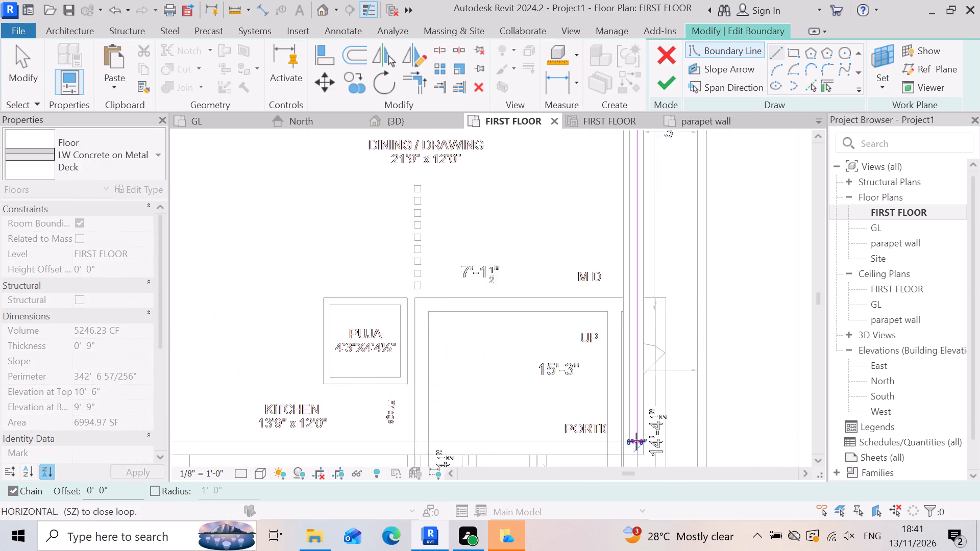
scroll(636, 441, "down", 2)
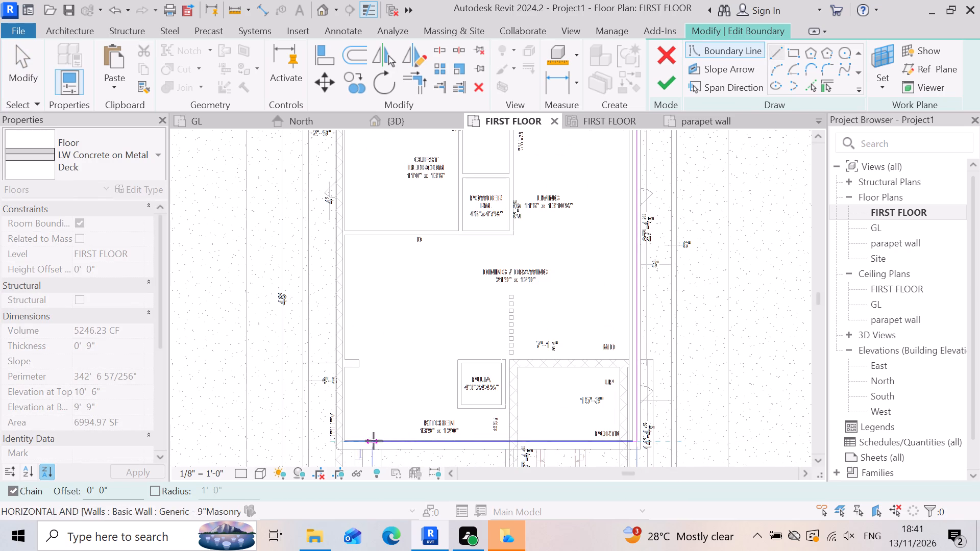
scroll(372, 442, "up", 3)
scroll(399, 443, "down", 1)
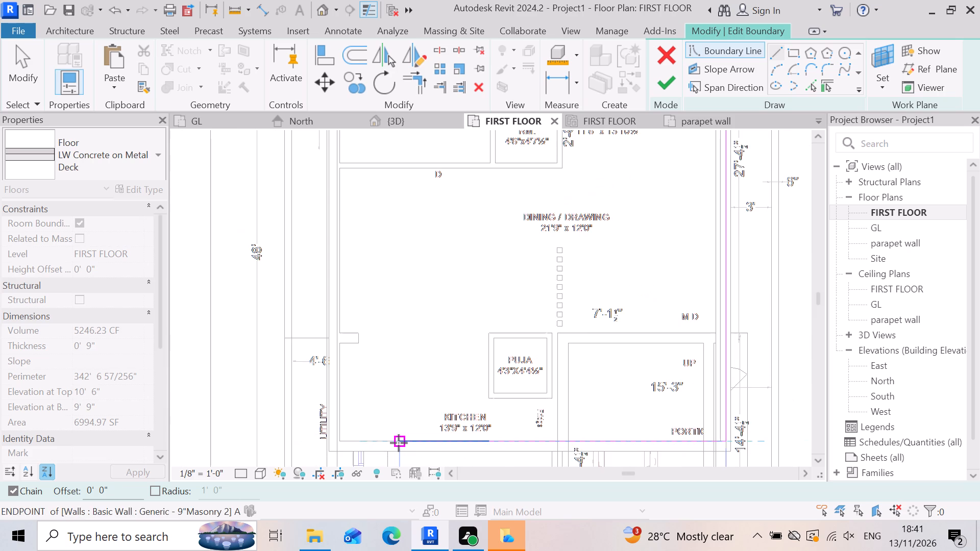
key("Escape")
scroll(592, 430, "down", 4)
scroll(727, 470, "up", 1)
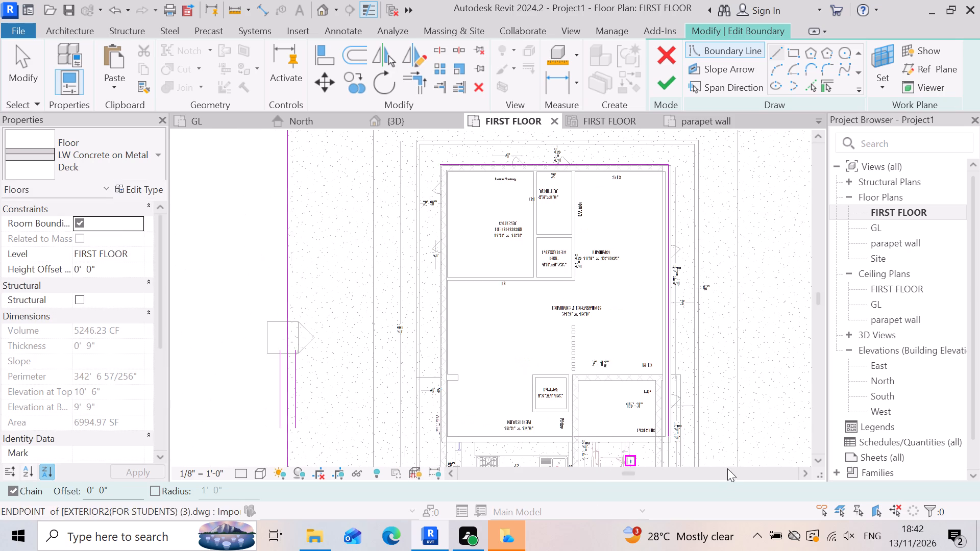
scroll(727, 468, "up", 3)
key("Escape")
Examine where the portico-side boundary line's front end stops against the front wall's inner and outer faces.
scroll(693, 468, "up", 10)
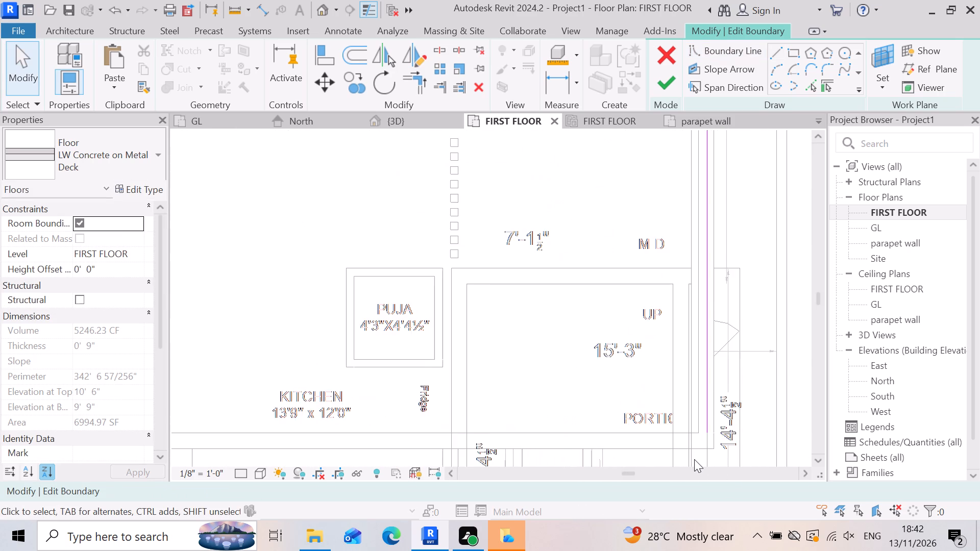
scroll(695, 459, "up", 7)
scroll(716, 365, "down", 2)
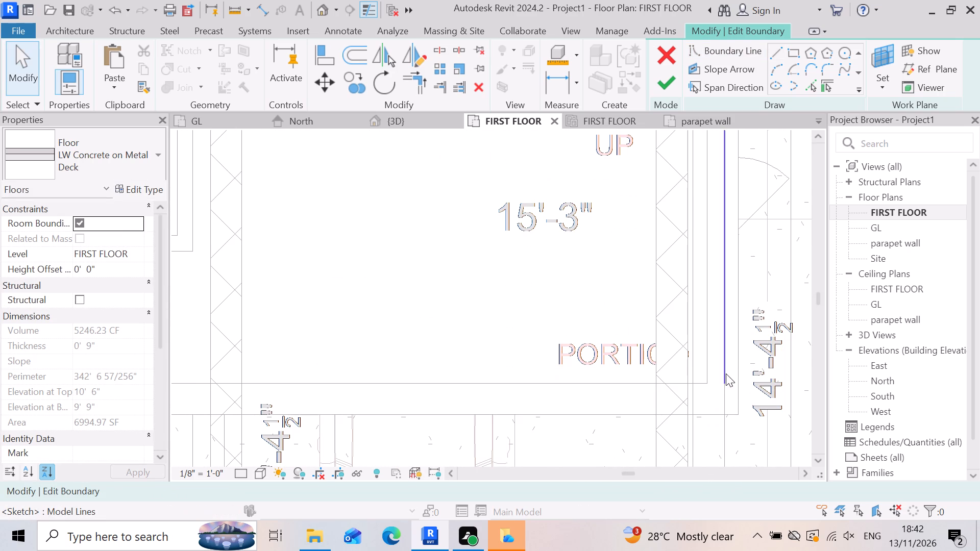
left_click(723, 373)
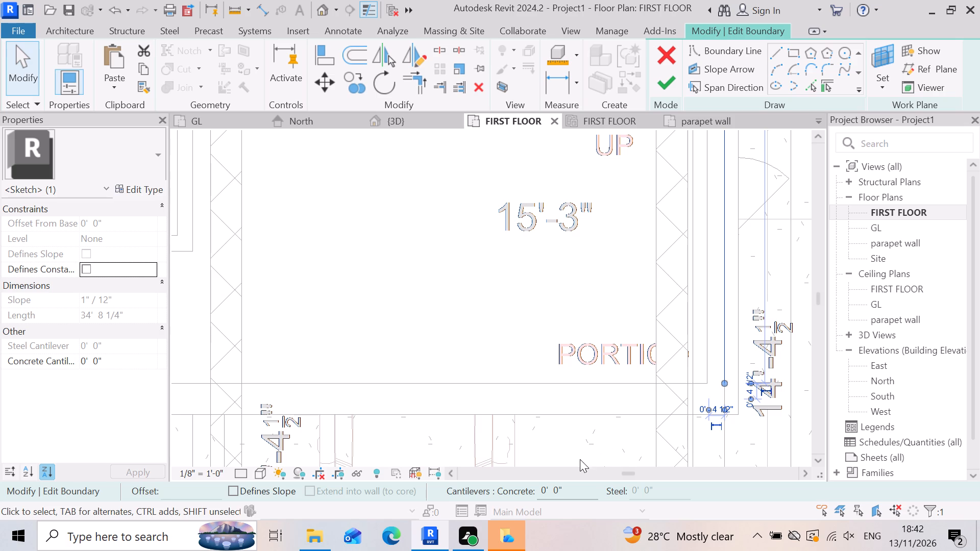
scroll(795, 378, "up", 2)
scroll(677, 349, "down", 3)
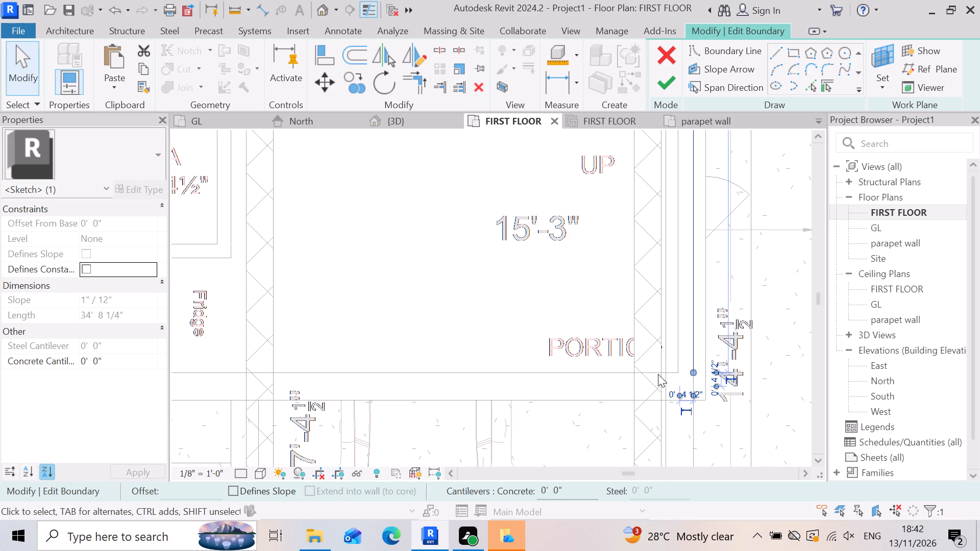
scroll(709, 342, "down", 4)
scroll(666, 384, "down", 6)
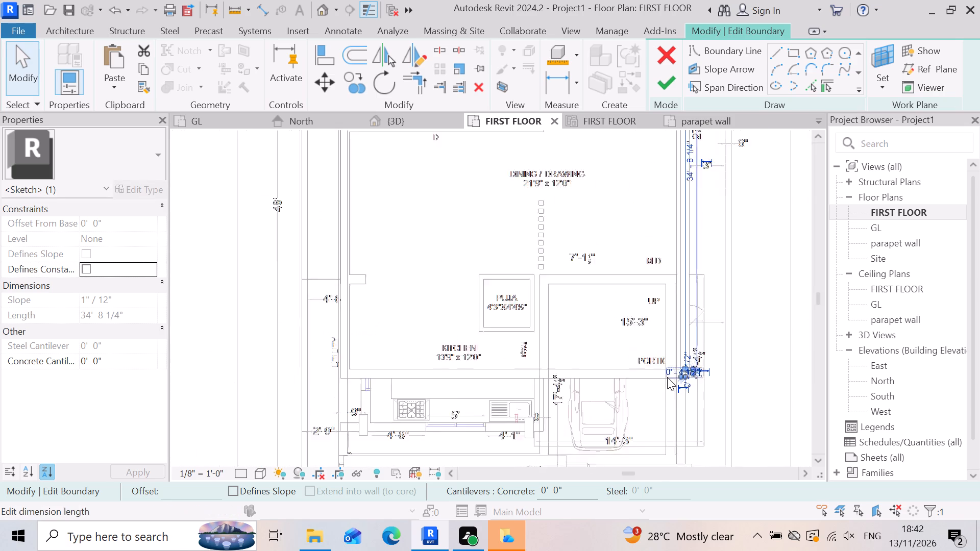
scroll(667, 377, "down", 1)
scroll(672, 452, "up", 5)
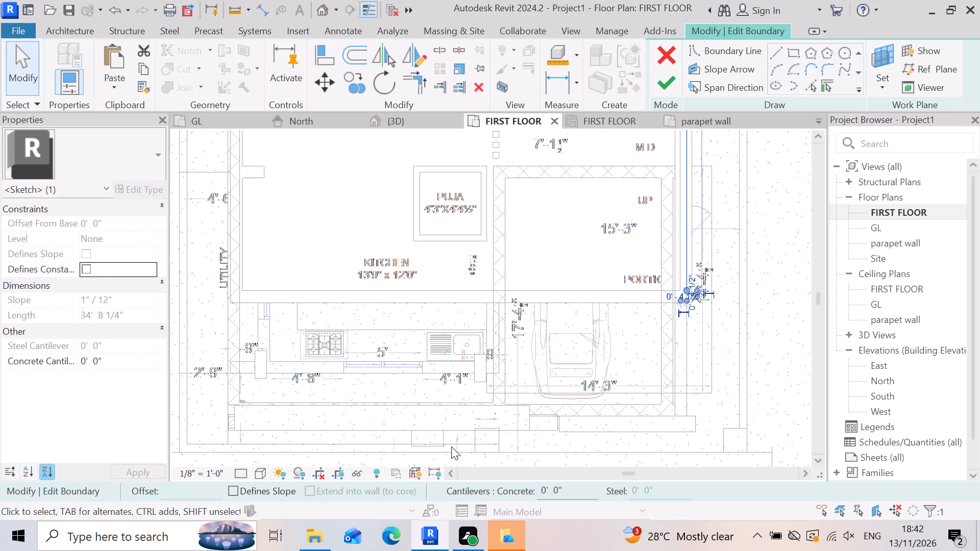
scroll(748, 268, "up", 2)
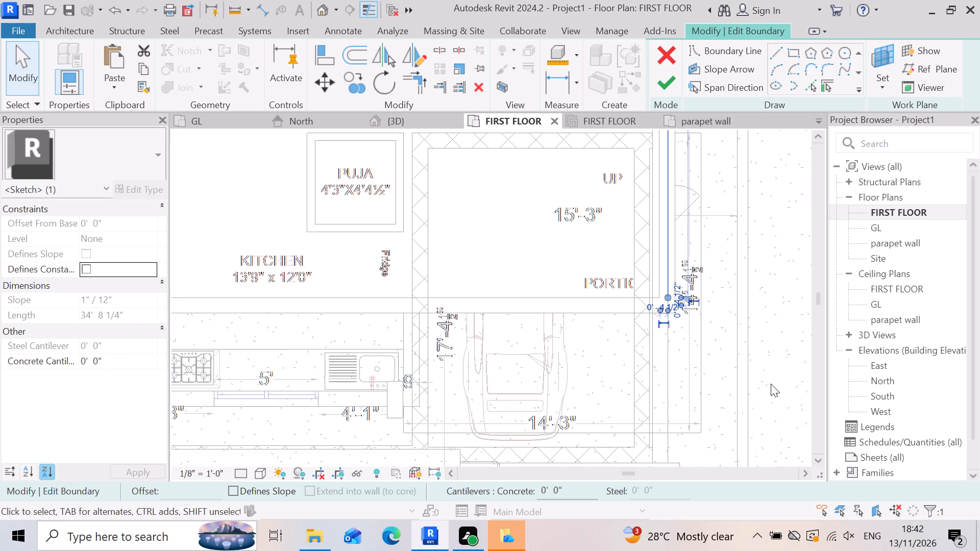
left_click(771, 384)
Stretch the portico-side boundary line's front end to the front wall's outer face, making the line 35' 5 1/4" long.
scroll(633, 322, "up", 10)
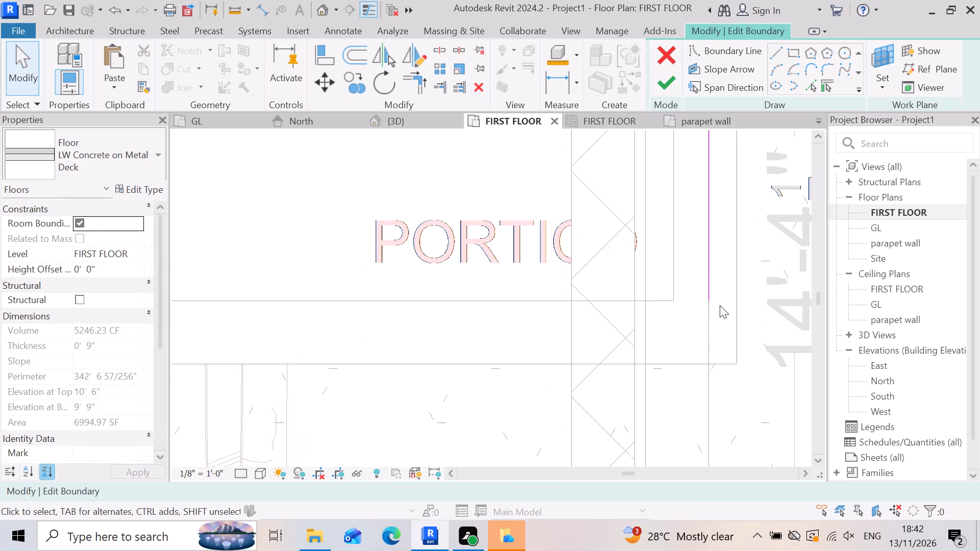
scroll(790, 303, "down", 4)
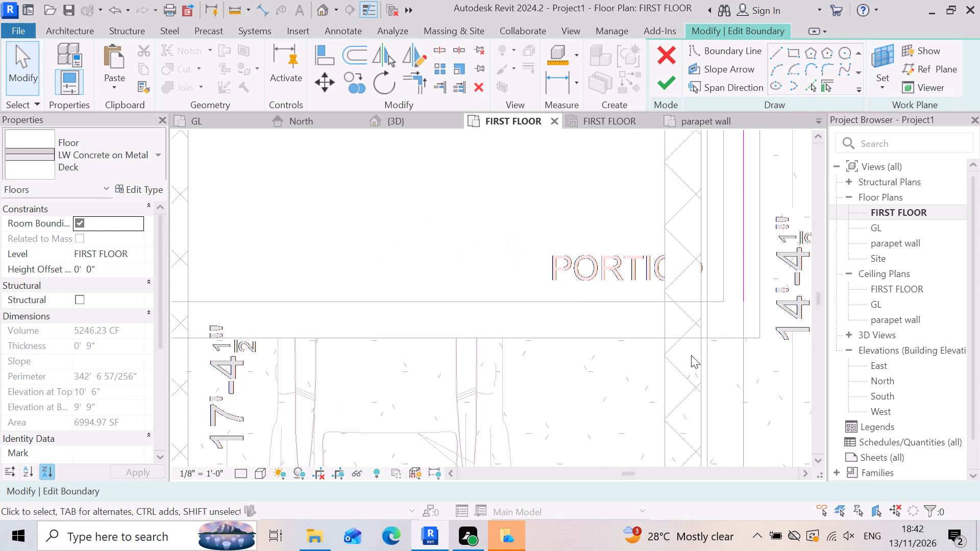
scroll(629, 348, "down", 8)
scroll(663, 341, "up", 2)
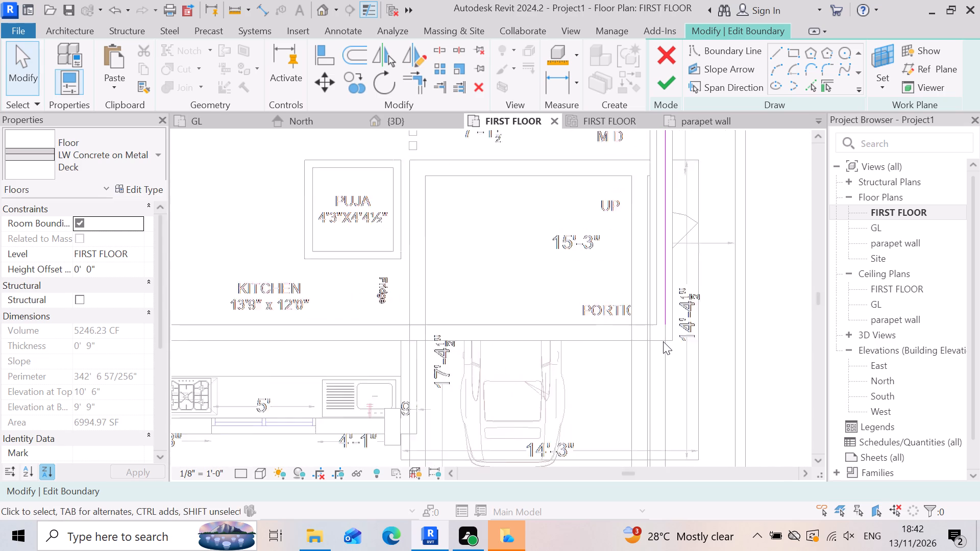
scroll(663, 341, "up", 4)
left_click(665, 305)
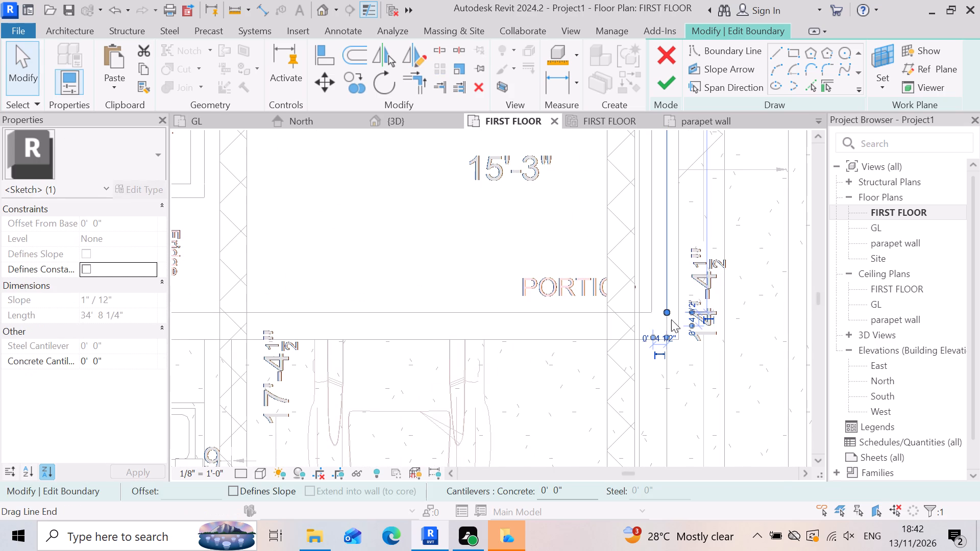
left_click_drag(662, 310, 670, 346)
left_click(672, 346)
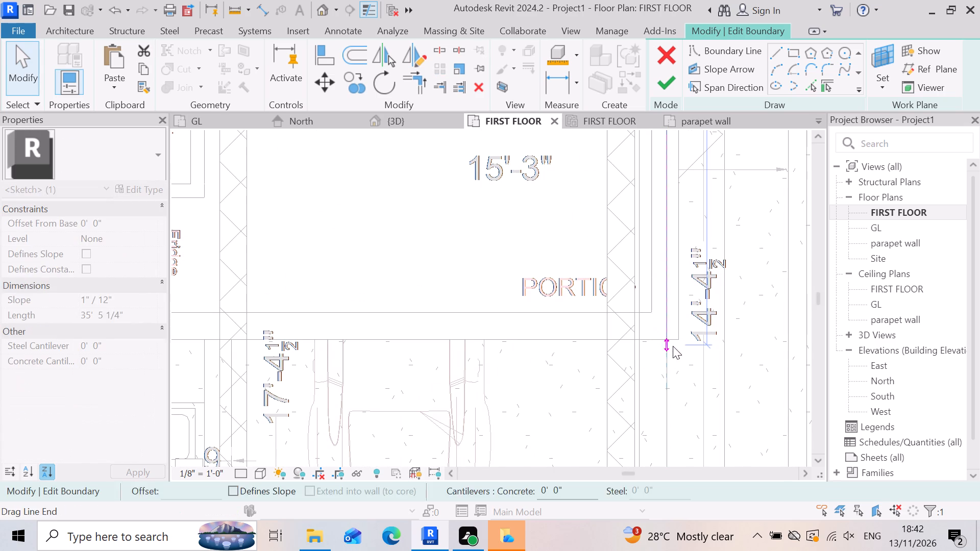
key("Escape")
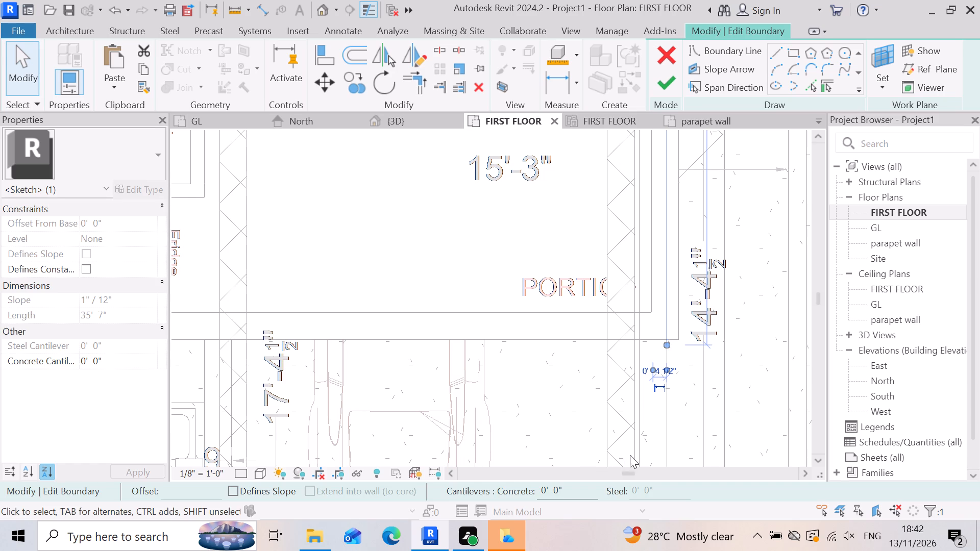
scroll(688, 343, "up", 5)
left_click(654, 327)
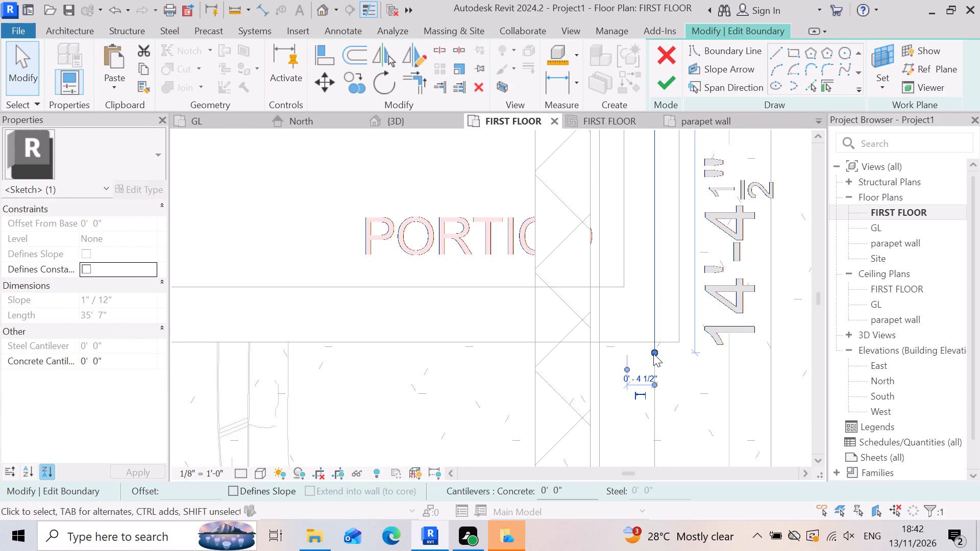
left_click_drag(657, 349, 656, 340)
left_click(656, 340)
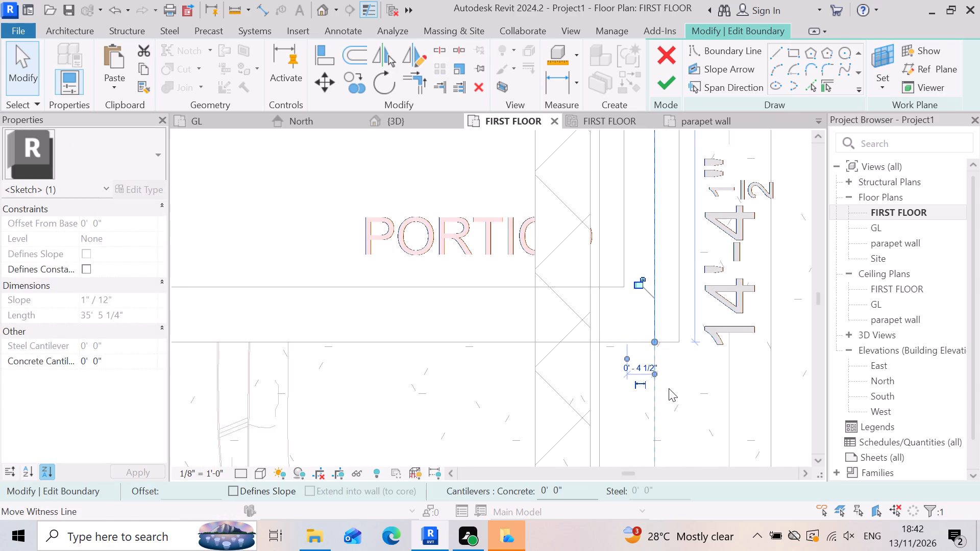
key("Escape")
Draw a straight boundary line along the front wall's outer face, from the portico-side line's end to the utility-side wall's outer face.
left_click(777, 54)
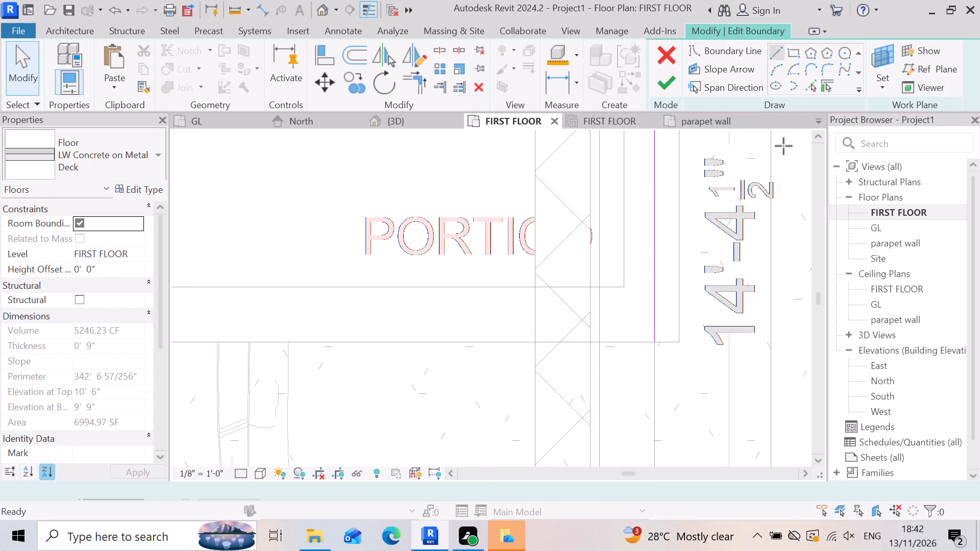
scroll(636, 349, "up", 2)
left_click(657, 336)
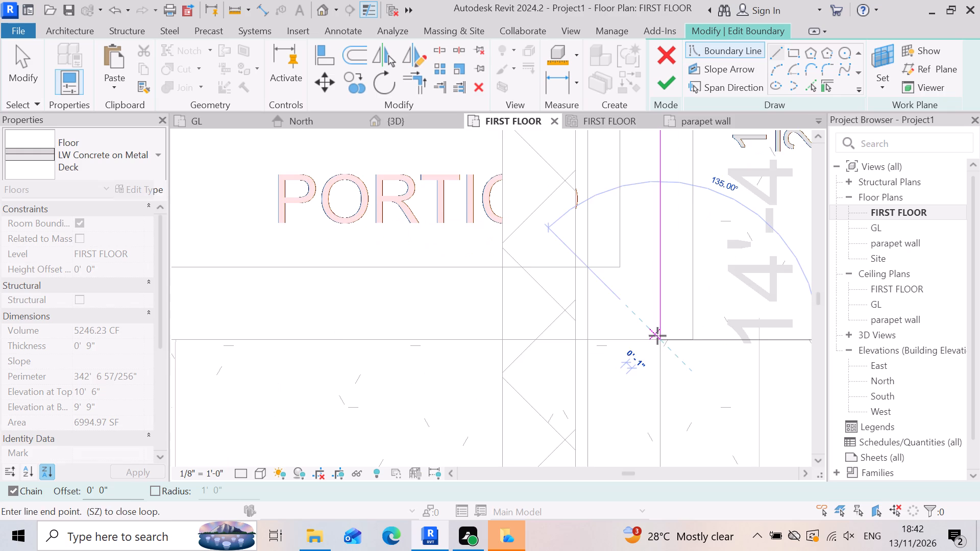
scroll(664, 379, "down", 7)
scroll(714, 388, "down", 9)
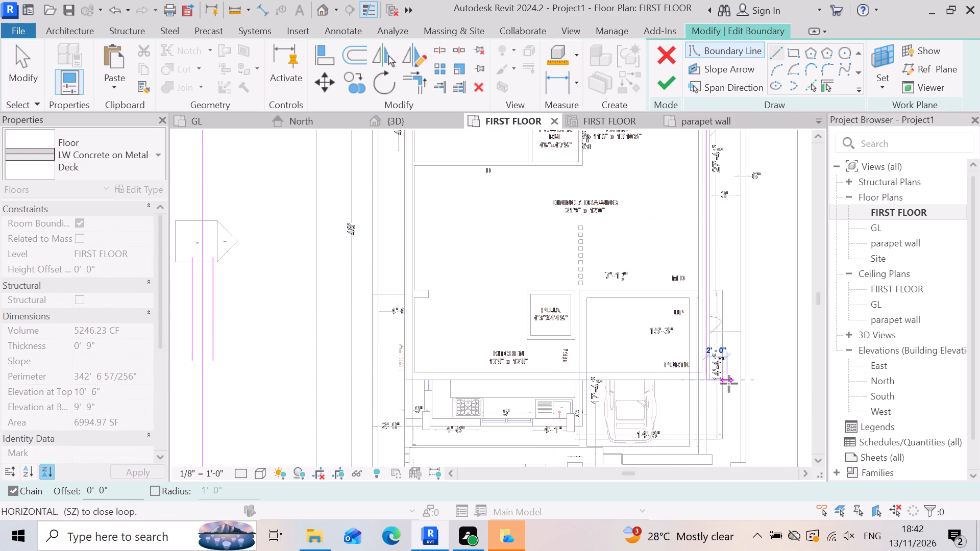
scroll(729, 384, "down", 3)
scroll(506, 388, "up", 6)
scroll(555, 385, "up", 3)
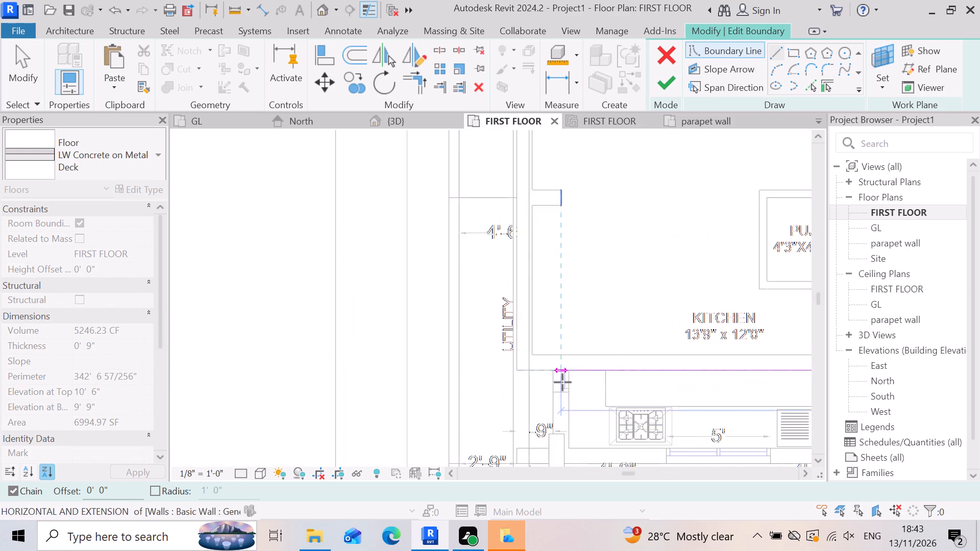
scroll(562, 382, "up", 2)
scroll(526, 363, "up", 2)
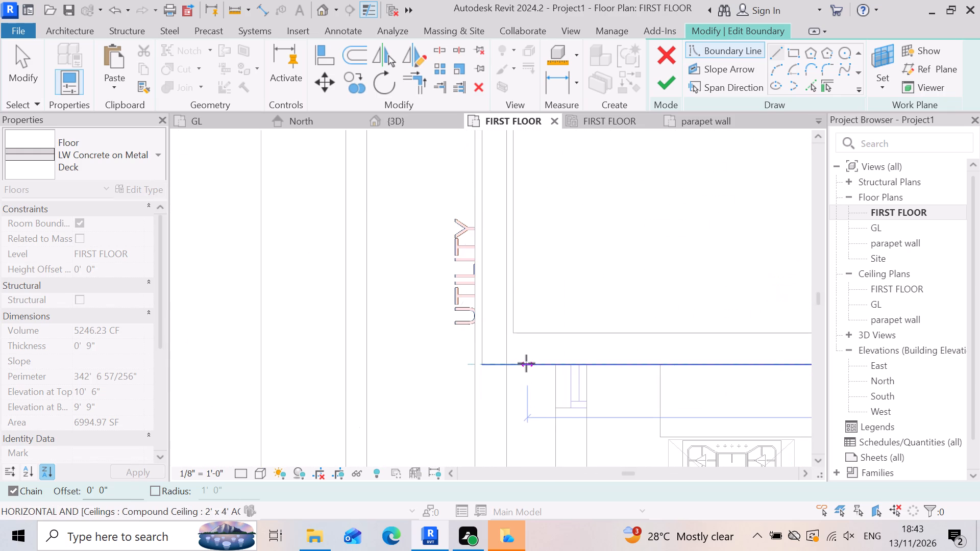
scroll(472, 364, "up", 1)
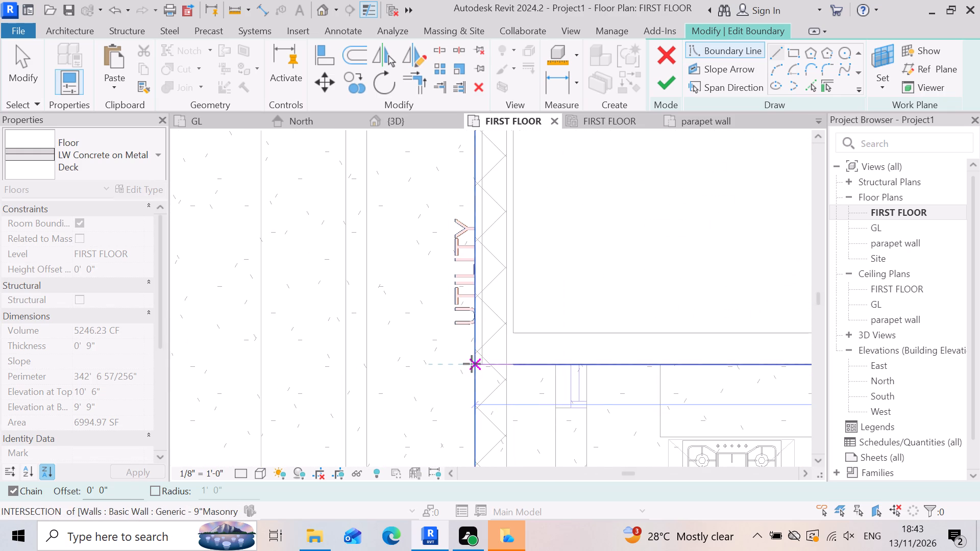
scroll(472, 364, "up", 5)
left_click(478, 366)
Continue the boundary along the utility-side wall's outer face to the end of the rear boundary line by the guest bedroom.
scroll(494, 429, "down", 5)
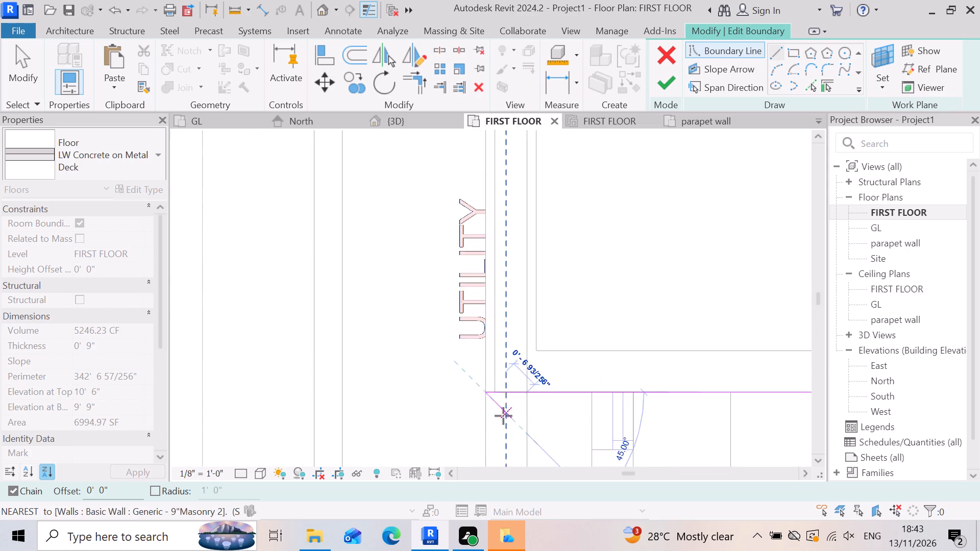
scroll(503, 416, "down", 20)
scroll(503, 416, "down", 1)
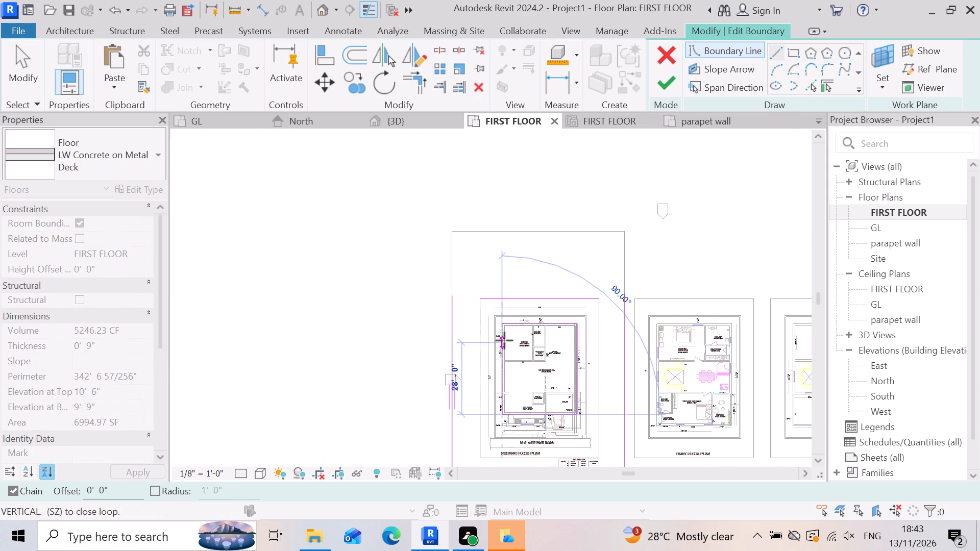
scroll(513, 316, "up", 5)
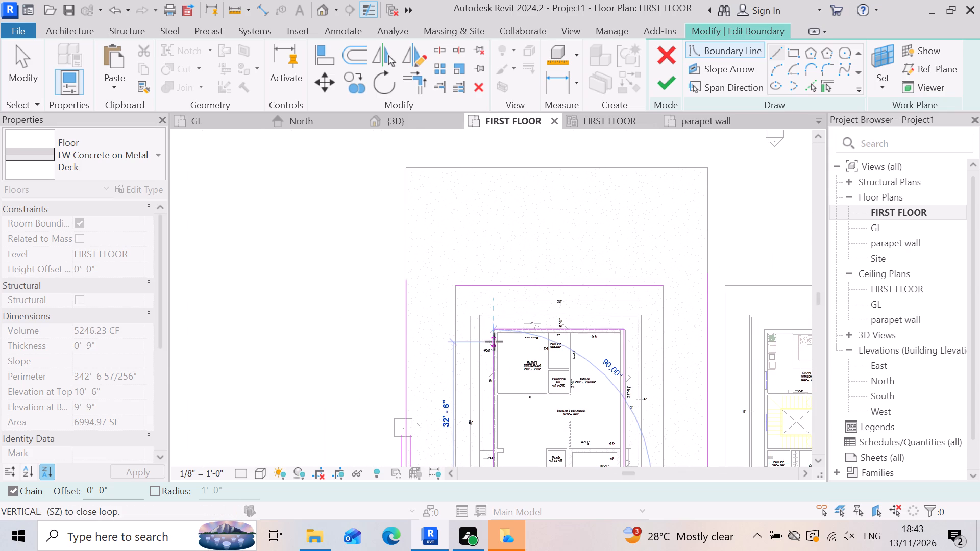
scroll(494, 342, "up", 11)
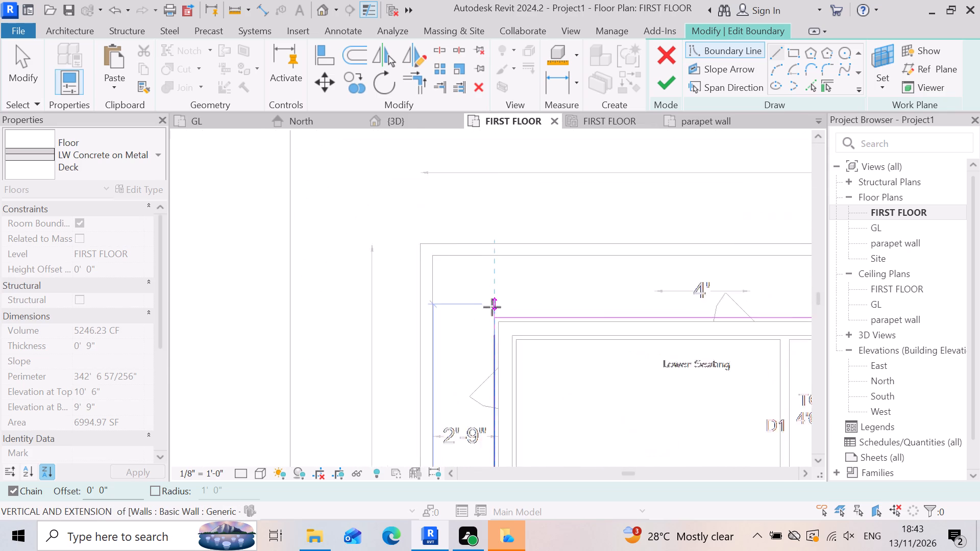
scroll(492, 307, "up", 6)
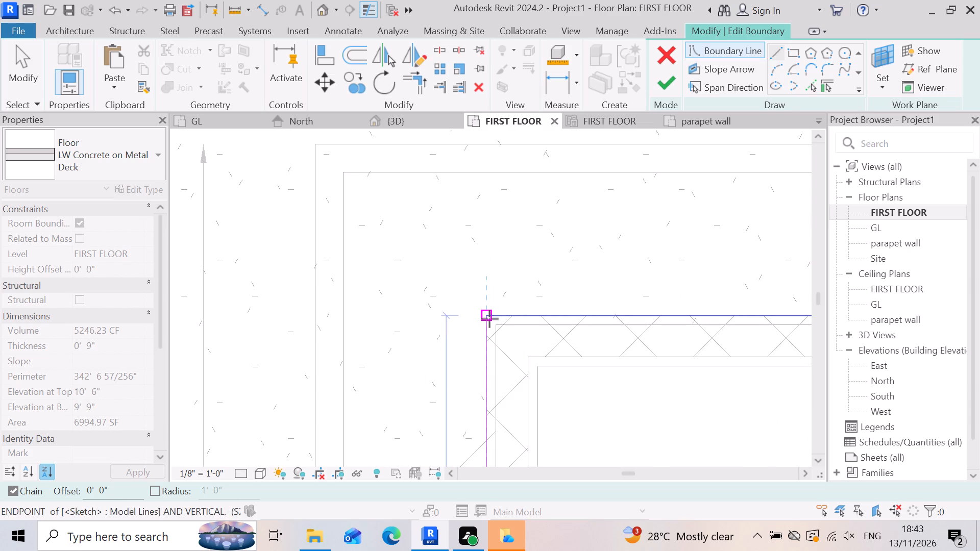
left_click(491, 317)
key("Escape")
scroll(522, 298, "down", 3)
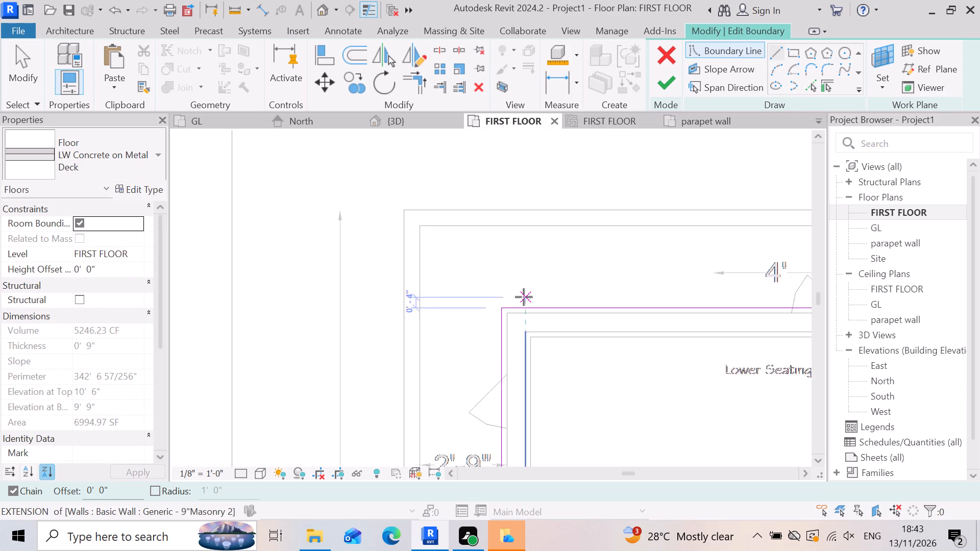
scroll(524, 297, "down", 5)
key("Escape")
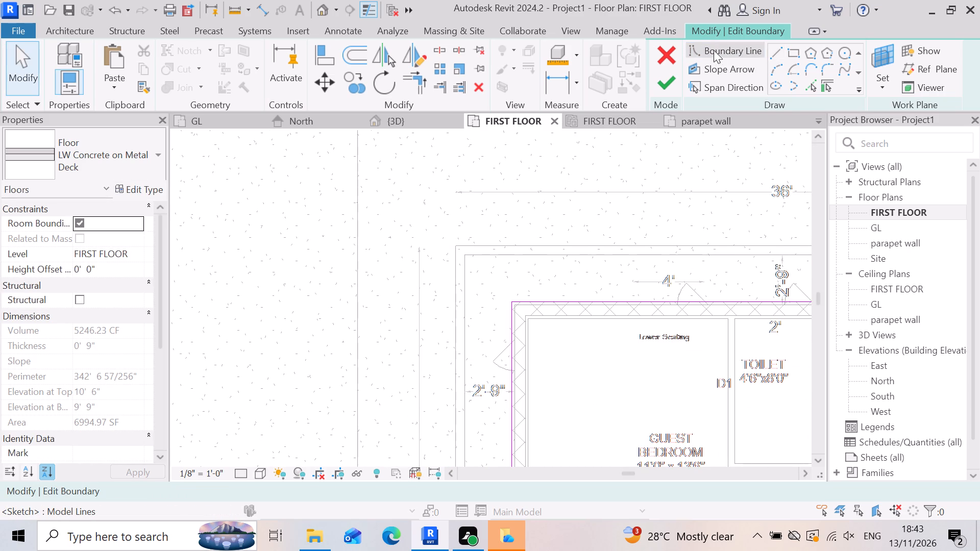
Trim the side and rear boundary lines into corners at the guest bedroom and the living room.
left_click(423, 77)
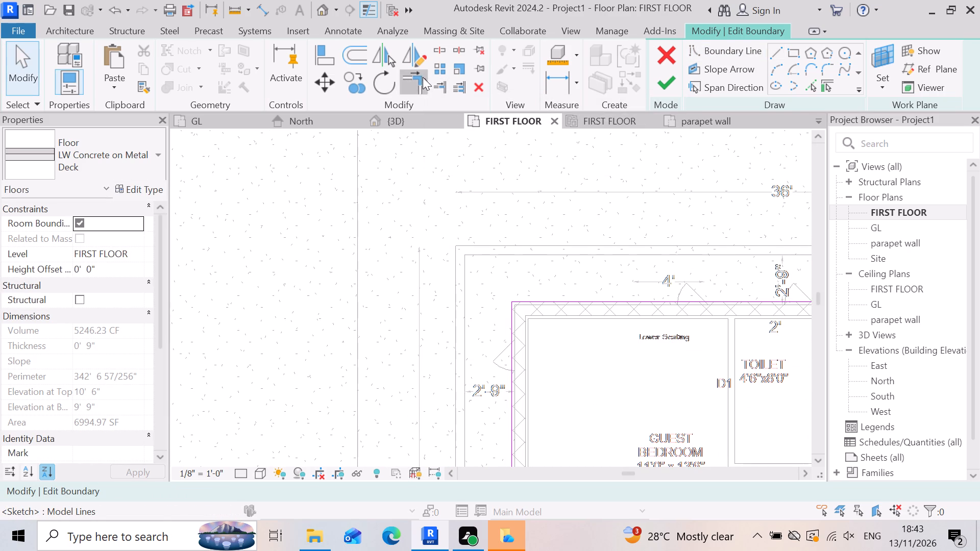
left_click(510, 361)
left_click(534, 297)
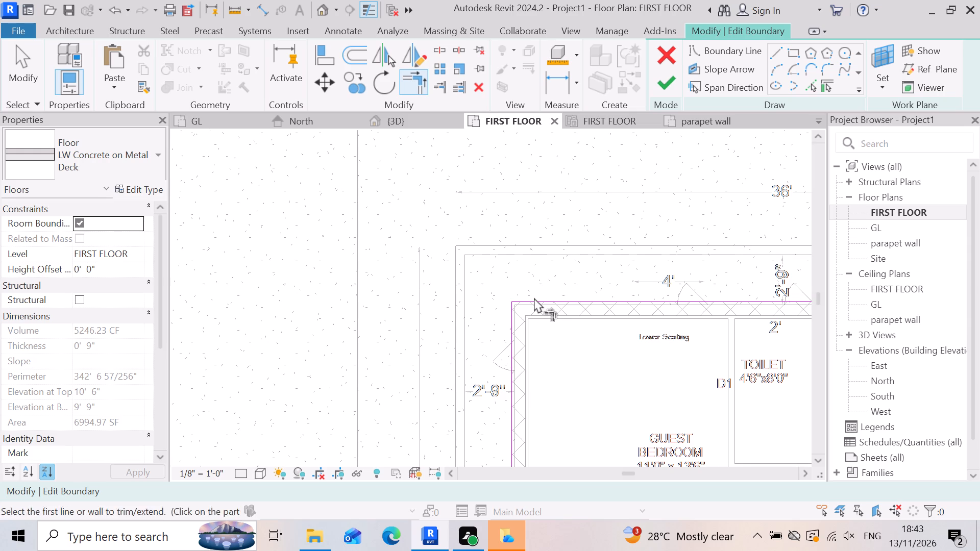
scroll(475, 306, "down", 9)
scroll(651, 358, "up", 6)
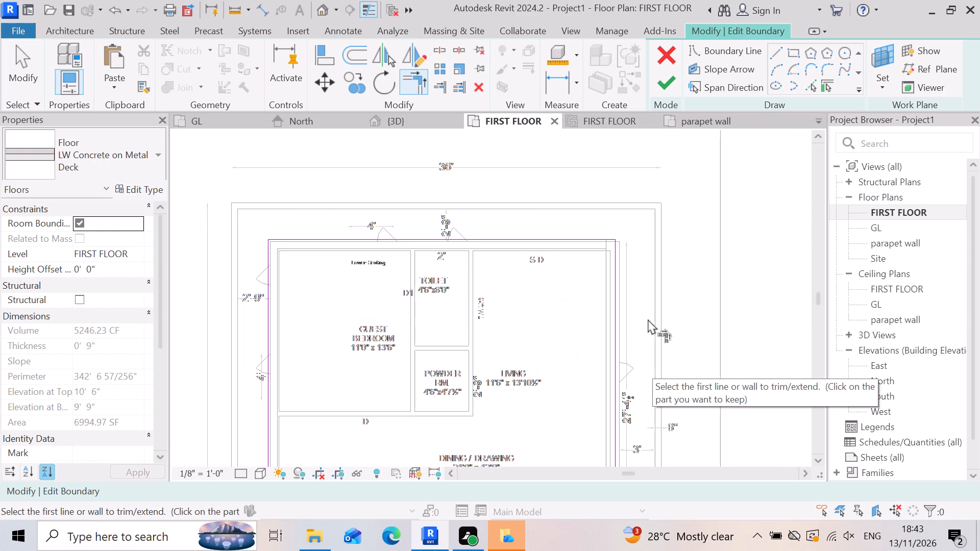
left_click(614, 270)
left_click(607, 236)
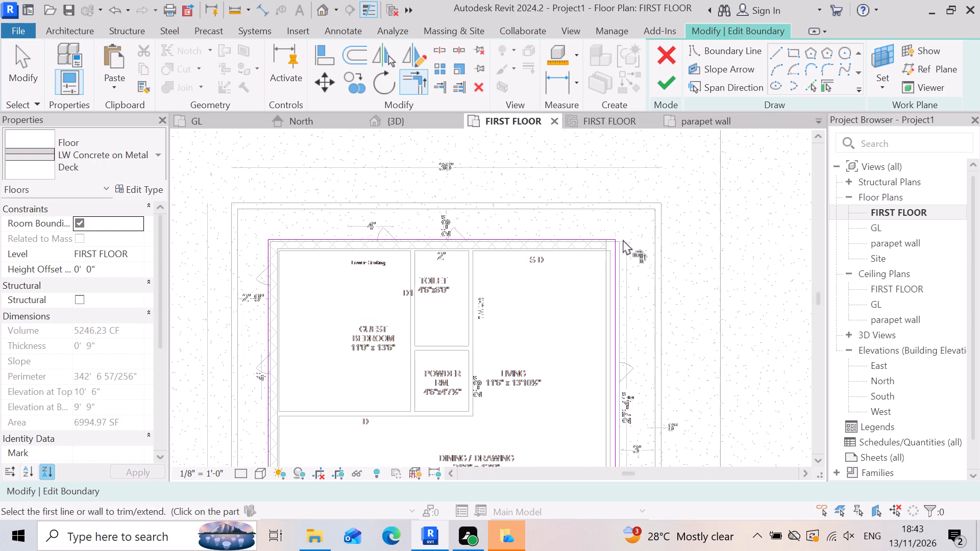
Trim the front boundary line and the portico-side boundary line into a corner beside the portico.
scroll(623, 239, "down", 5)
scroll(630, 344, "down", 4)
scroll(645, 443, "up", 8)
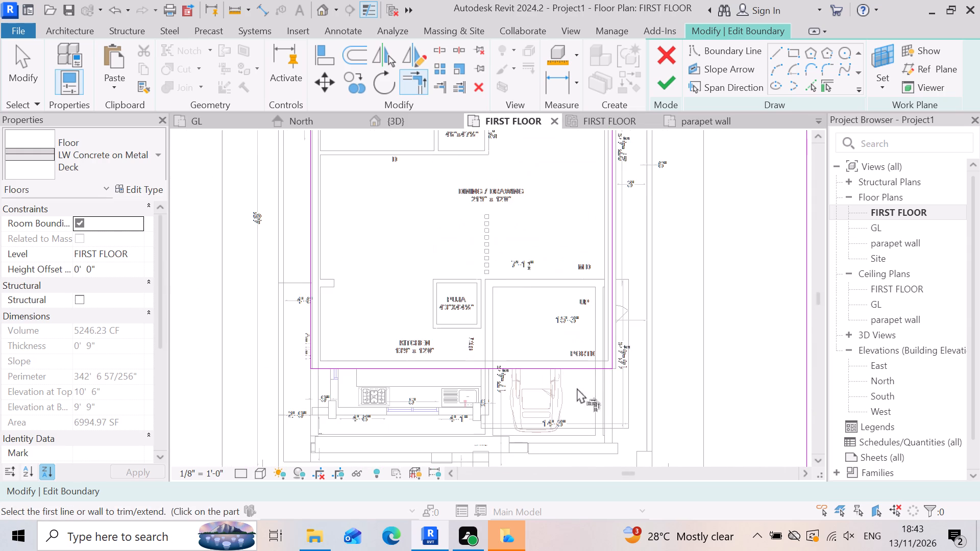
left_click(568, 368)
left_click(611, 357)
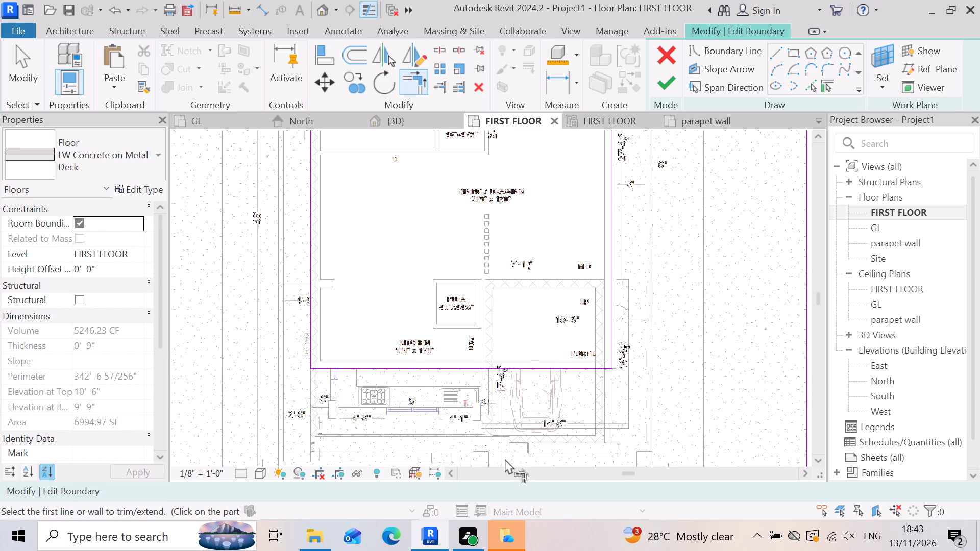
key("Escape")
scroll(551, 421, "down", 4)
scroll(460, 387, "up", 4)
scroll(554, 425, "down", 3)
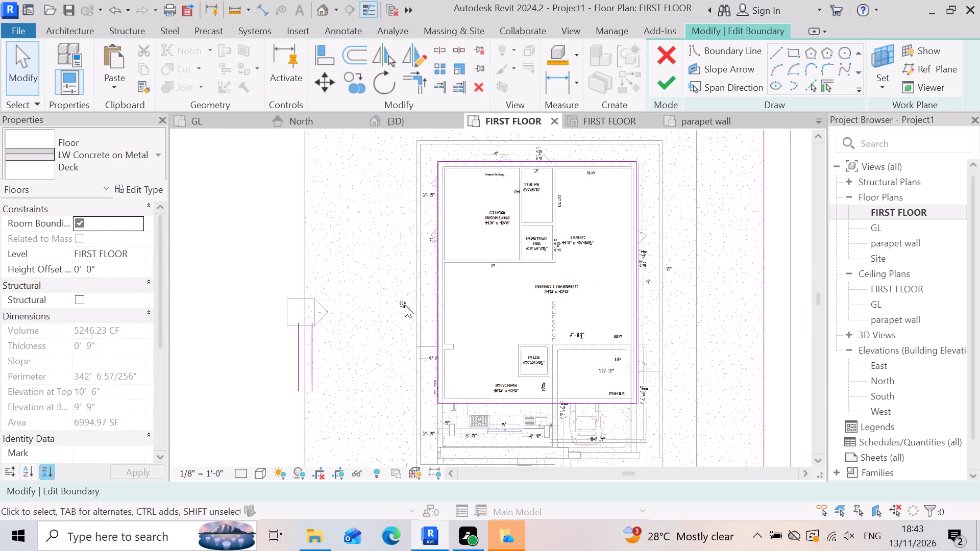
Delete the two leftover long boundary lines on either side of the ground floor plan frame, well outside the house walls.
scroll(406, 303, "down", 4)
left_click(350, 268)
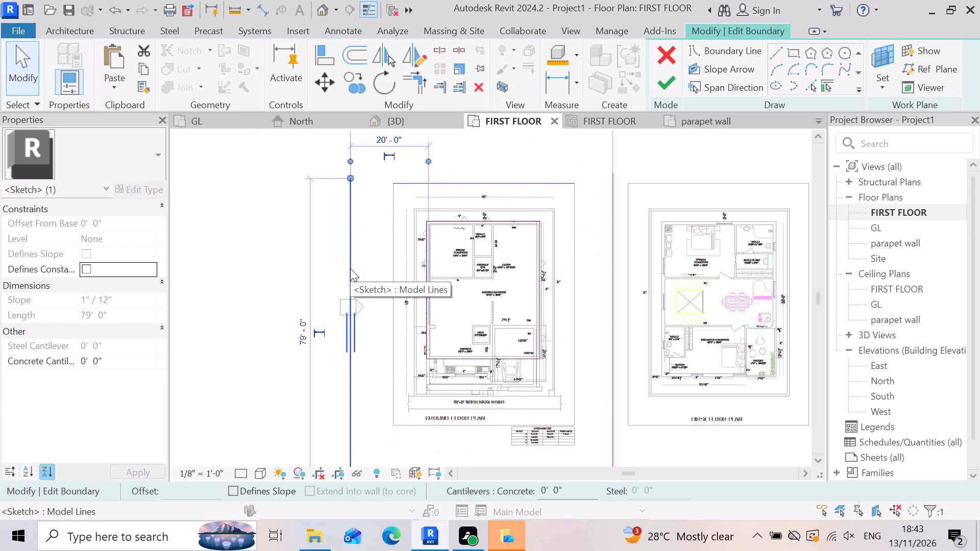
key("Delete")
scroll(437, 333, "down", 5)
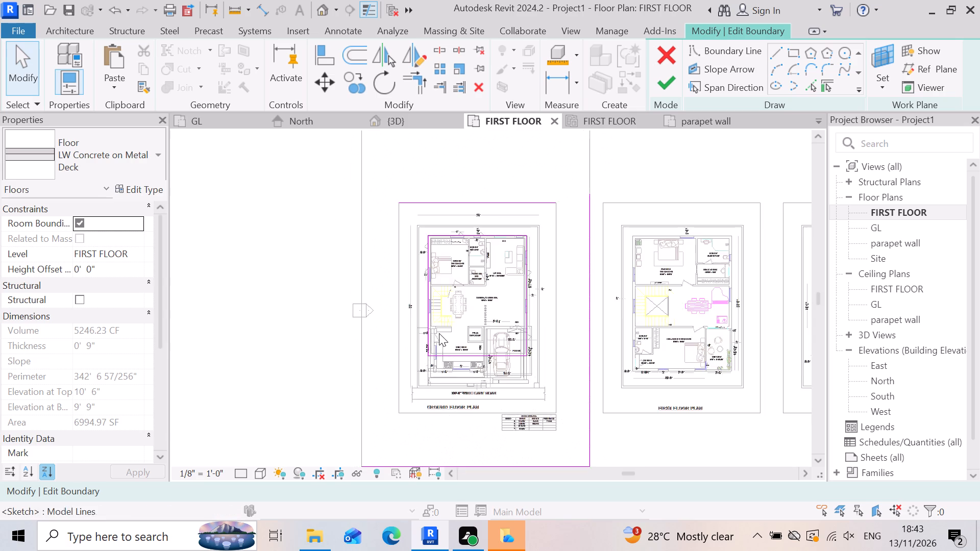
scroll(439, 333, "down", 4)
scroll(486, 262, "up", 8)
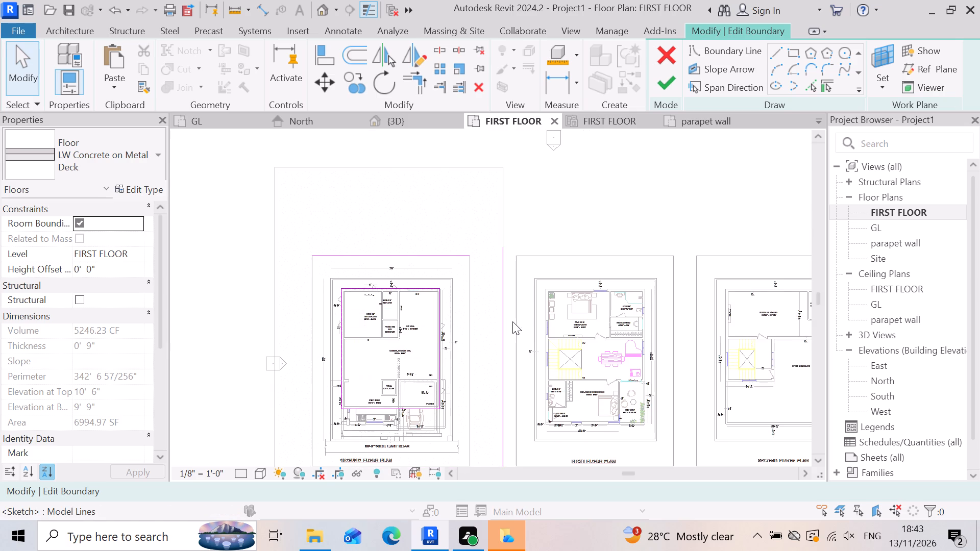
left_click(512, 321)
left_click(507, 322)
key("Delete")
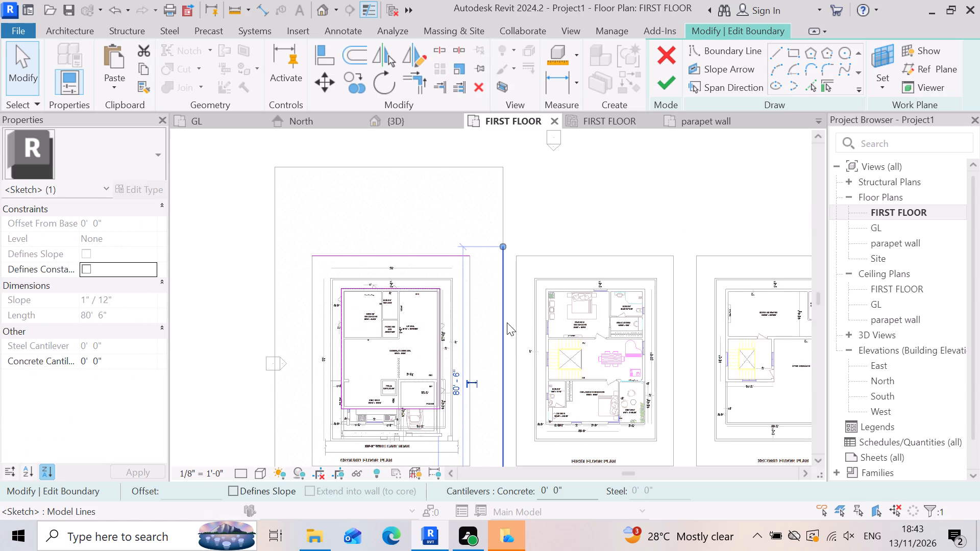
Delete the leftover boundary line along the ground floor plan frame's edge behind the guest bedroom and living room.
scroll(485, 258, "down", 4)
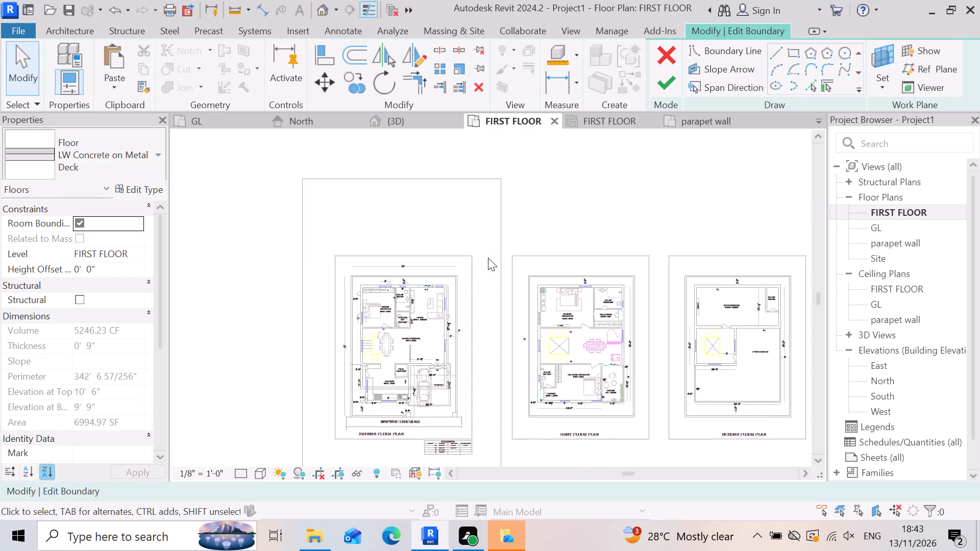
scroll(464, 349, "up", 6)
scroll(438, 230, "up", 3)
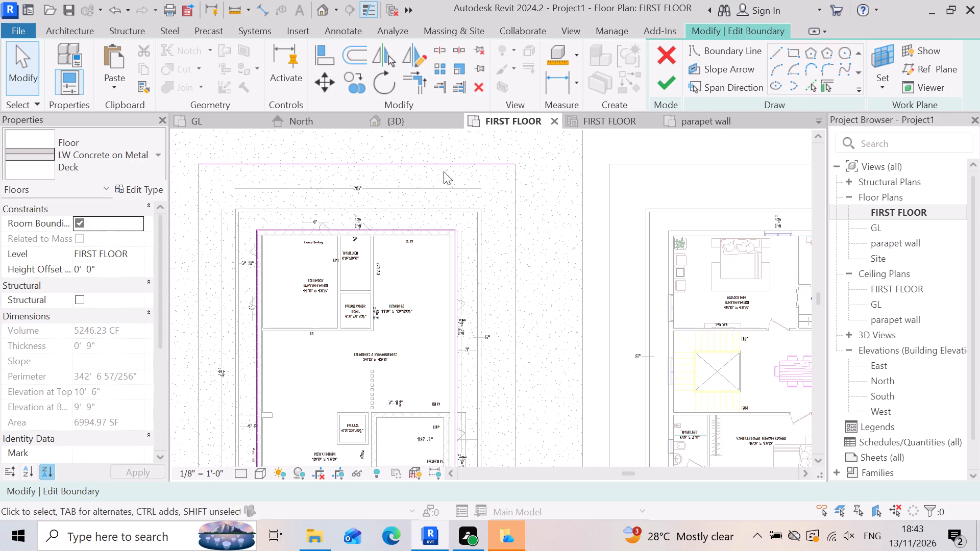
left_click(454, 157)
left_click(452, 161)
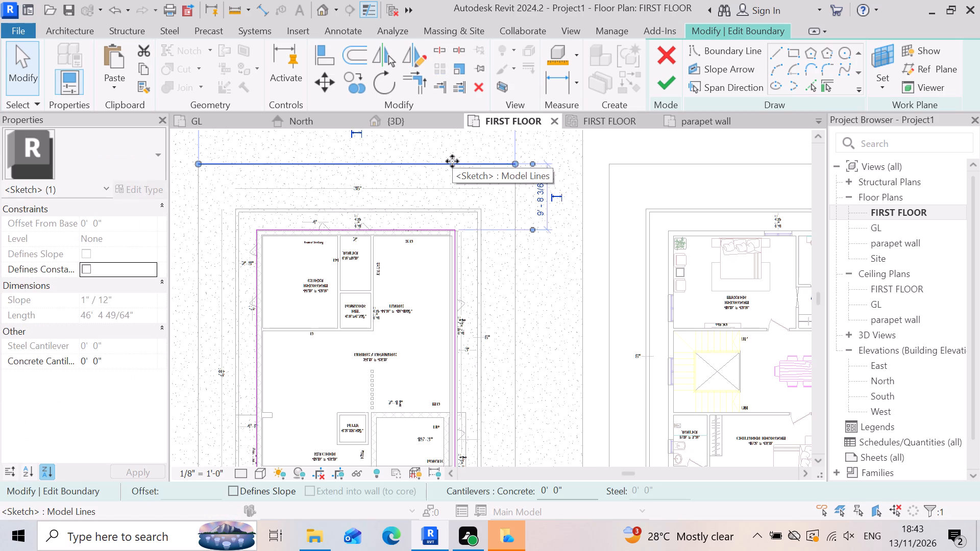
key("Delete")
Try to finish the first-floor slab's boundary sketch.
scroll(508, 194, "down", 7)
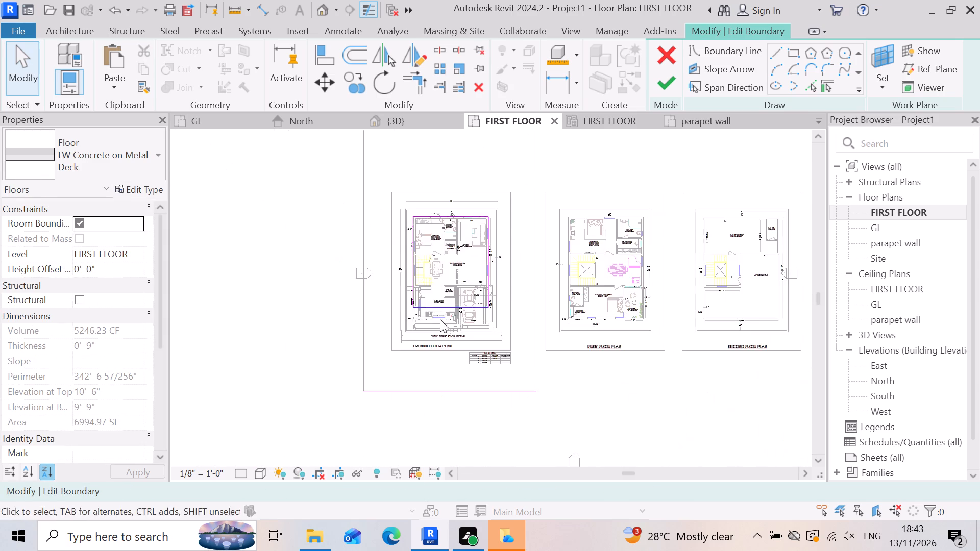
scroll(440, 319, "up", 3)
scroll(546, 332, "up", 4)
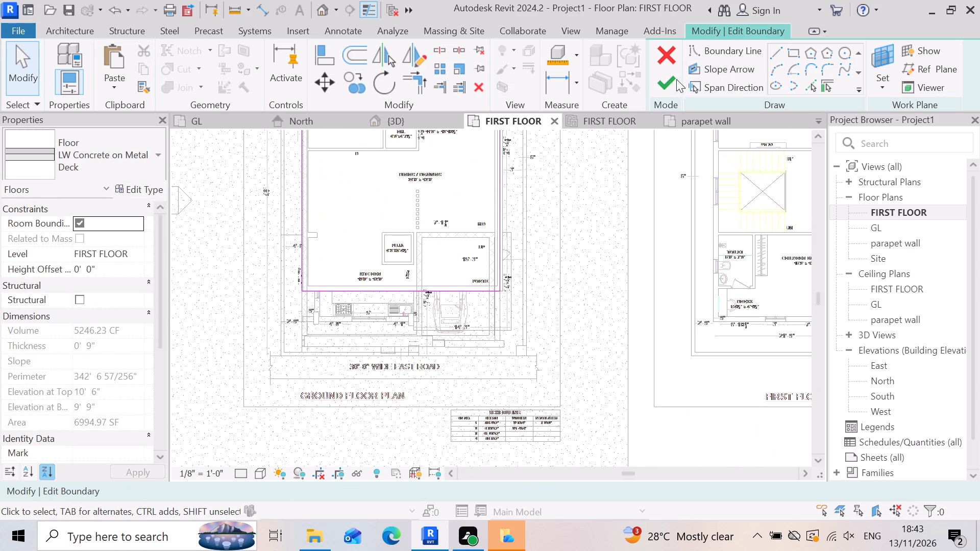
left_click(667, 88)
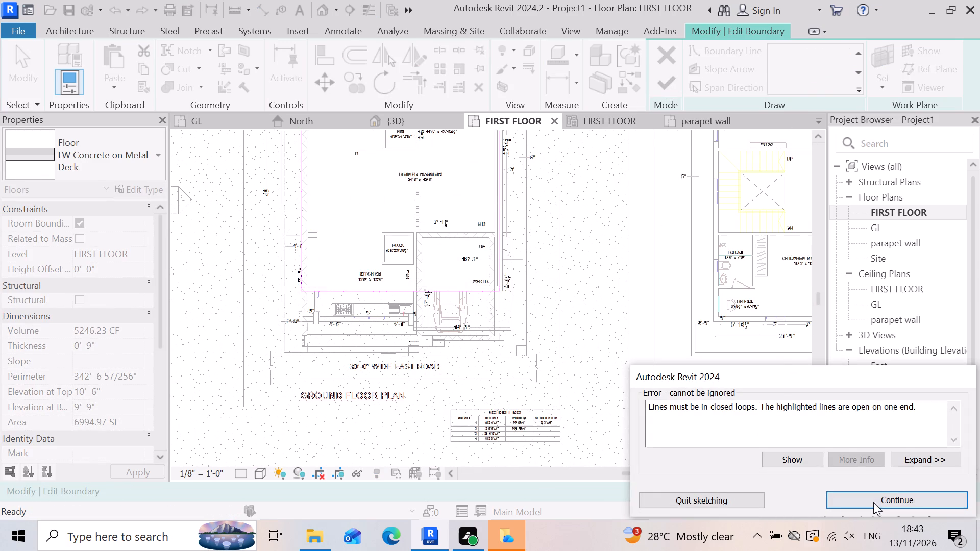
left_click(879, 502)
Trim the utility-side and rear boundary lines into a corner at the guest bedroom's outer wall corner.
scroll(488, 304, "up", 7)
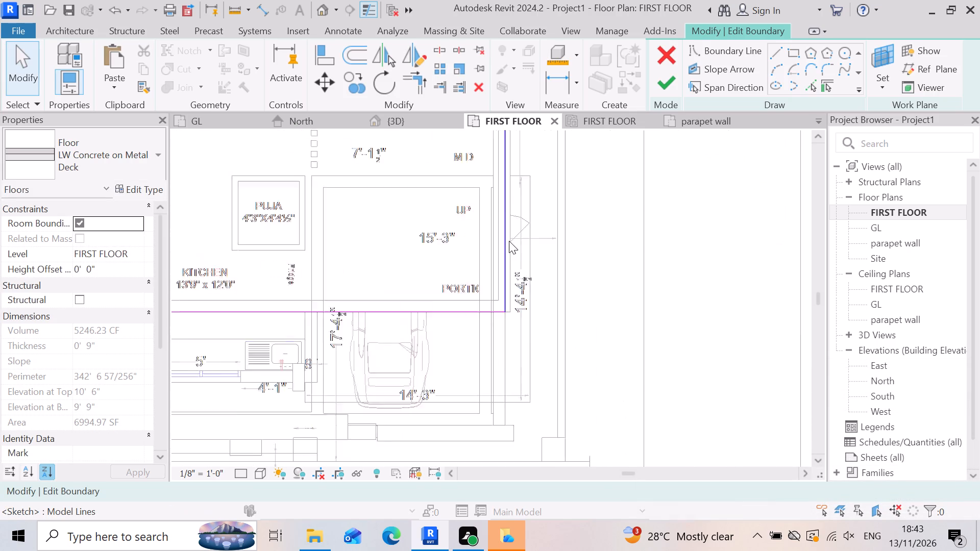
scroll(553, 351, "down", 8)
scroll(554, 285, "down", 4)
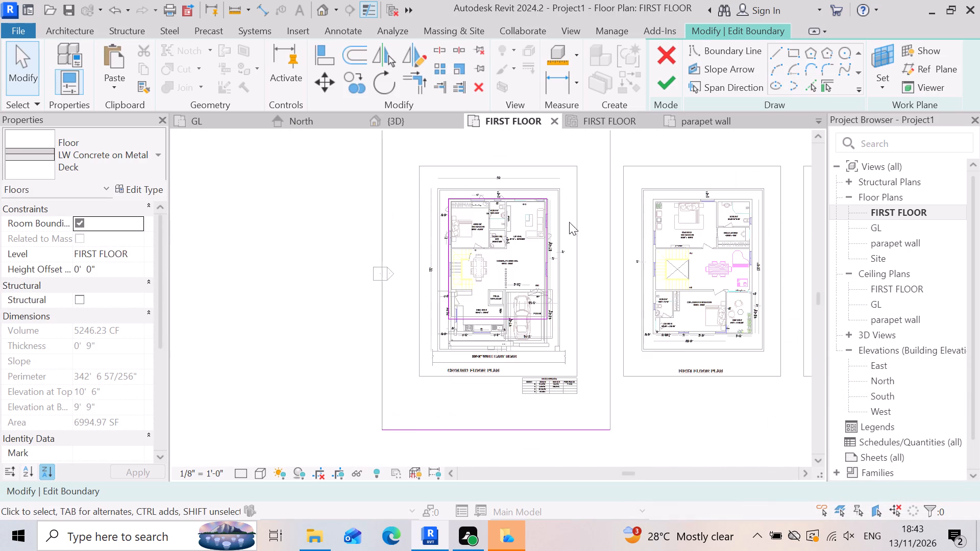
scroll(566, 157, "up", 10)
scroll(298, 223, "up", 2)
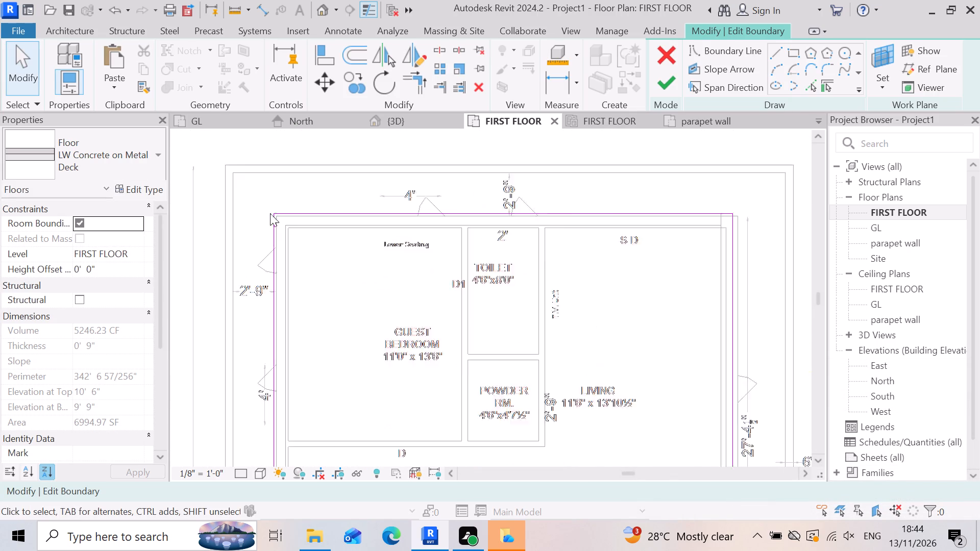
scroll(270, 213, "up", 11)
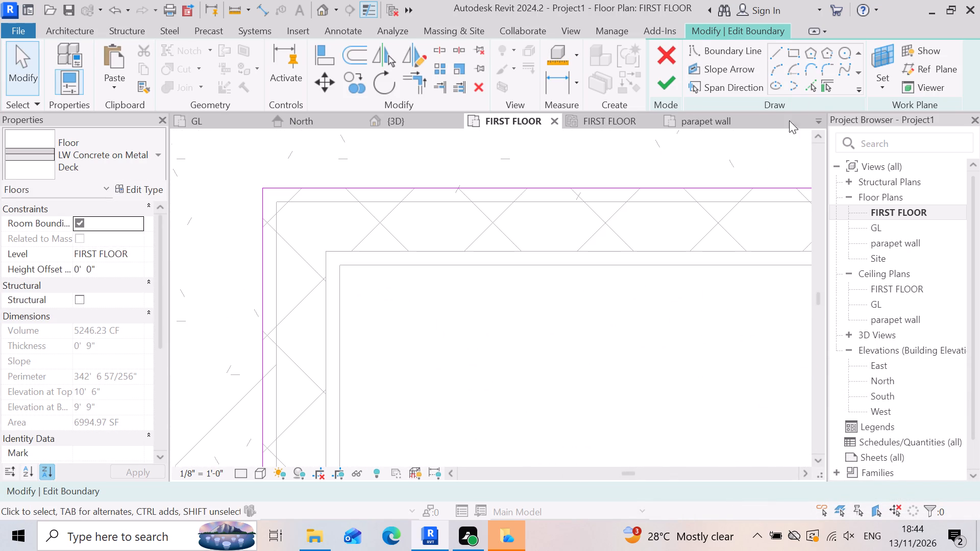
left_click(420, 80)
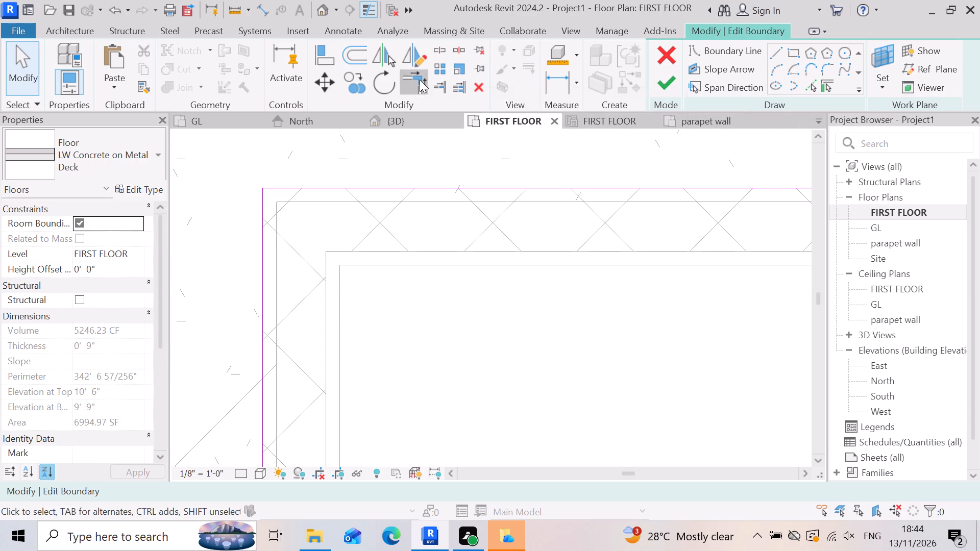
left_click(258, 300)
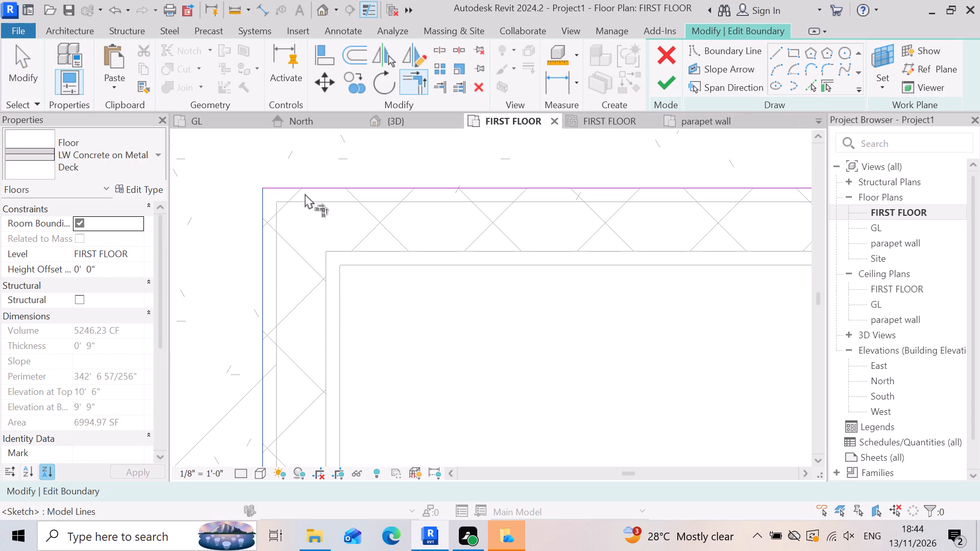
double_click(308, 188)
Trim the rear and portico-side boundary lines into a corner at the living room's outer corner.
scroll(250, 217, "down", 10)
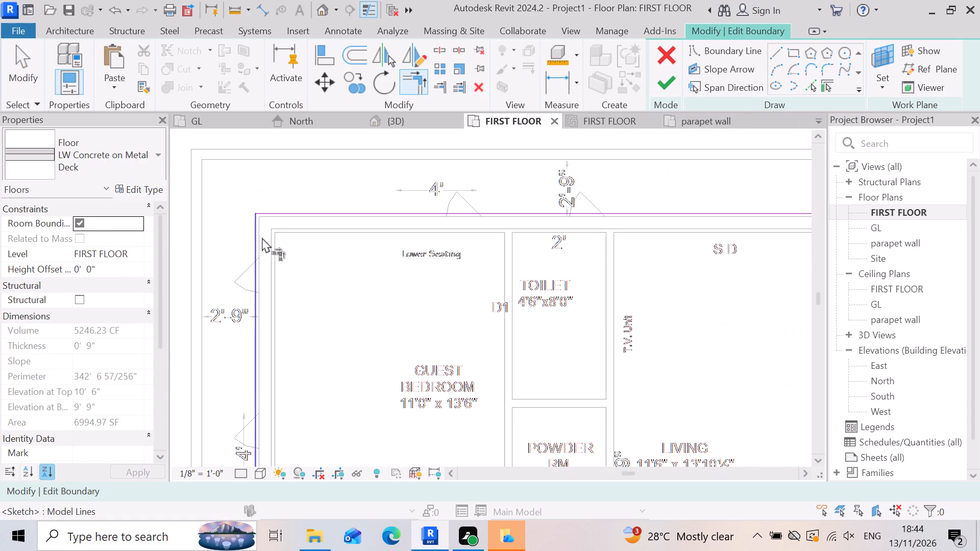
scroll(262, 237, "down", 3)
scroll(548, 311, "down", 1)
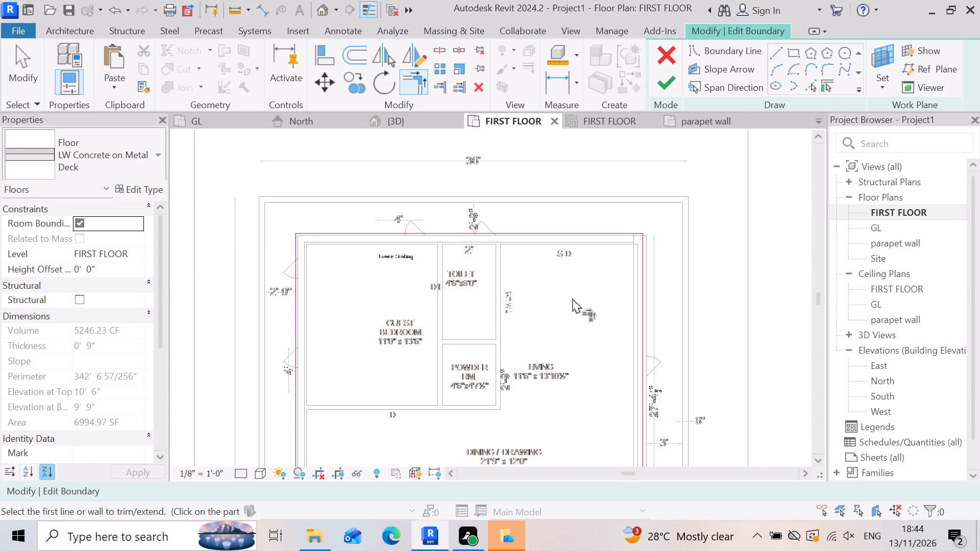
scroll(605, 279, "up", 13)
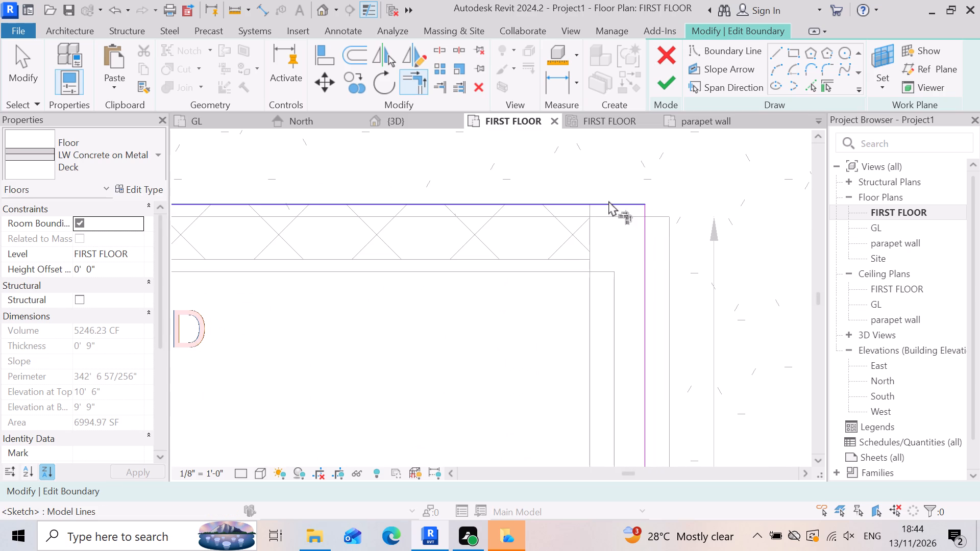
left_click(616, 198)
double_click(645, 251)
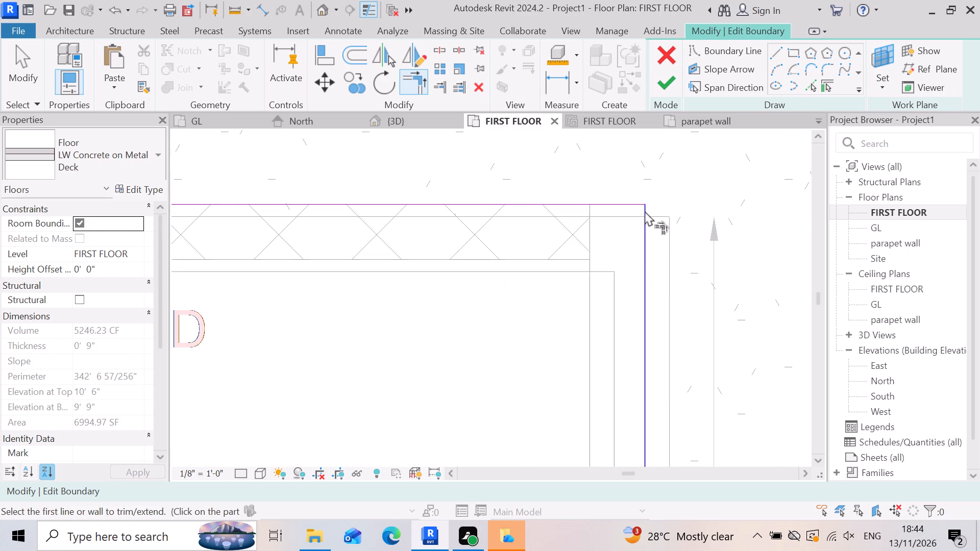
Trim the front and portico-side boundary lines into a corner beside the portico.
scroll(645, 210, "down", 20)
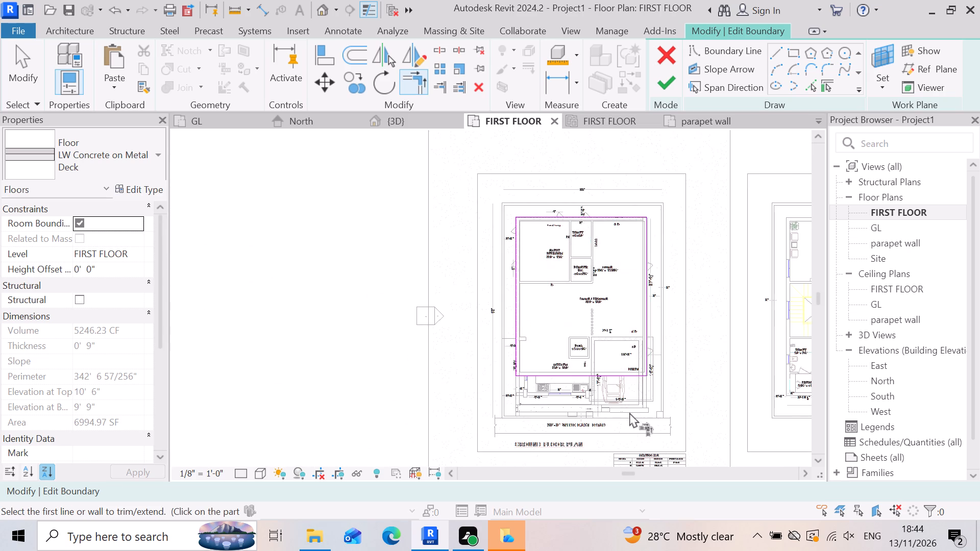
scroll(627, 418, "up", 6)
scroll(663, 338, "up", 3)
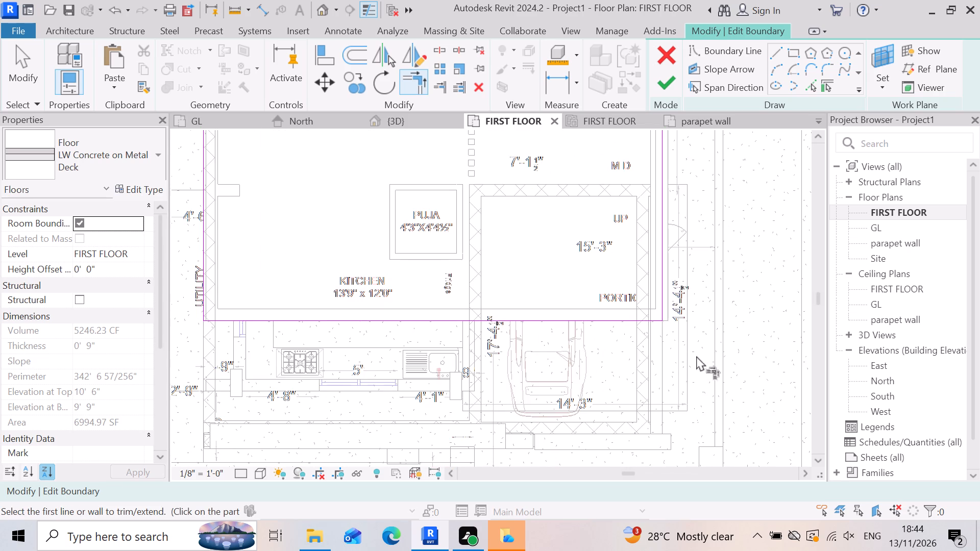
scroll(655, 296, "up", 3)
scroll(681, 366, "up", 4)
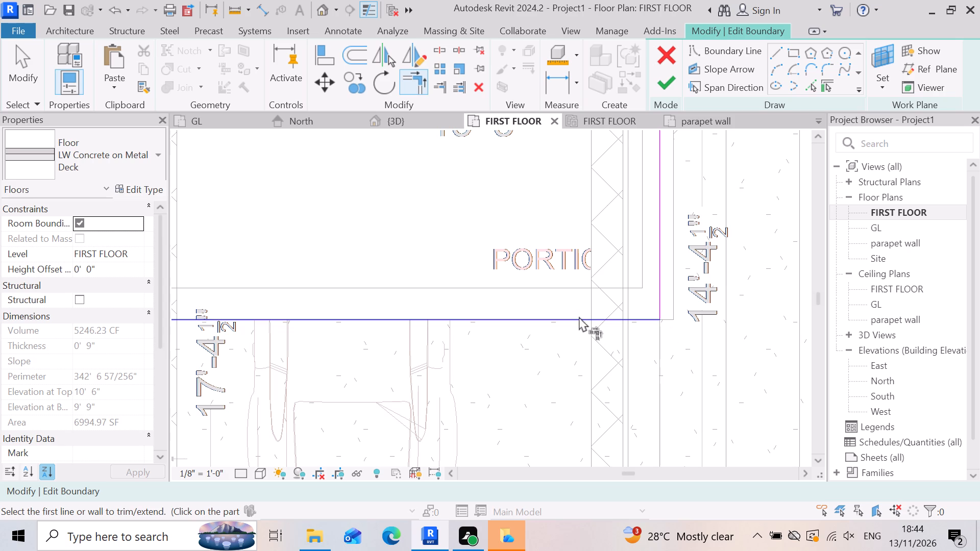
left_click(579, 316)
double_click(660, 301)
Trim the utility-side and front boundary lines into a corner at the kitchen's outer wall corner.
scroll(696, 341, "down", 3)
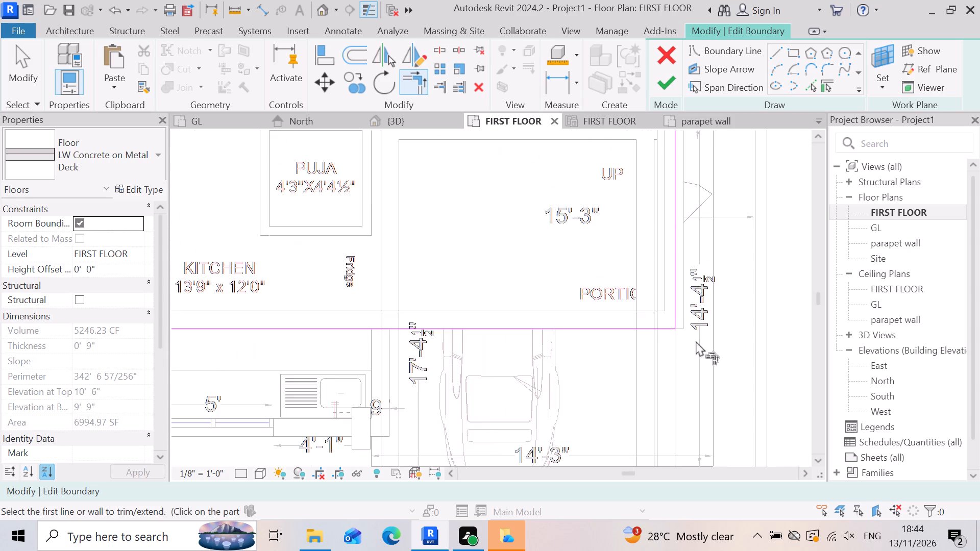
scroll(696, 341, "down", 8)
scroll(388, 352, "up", 10)
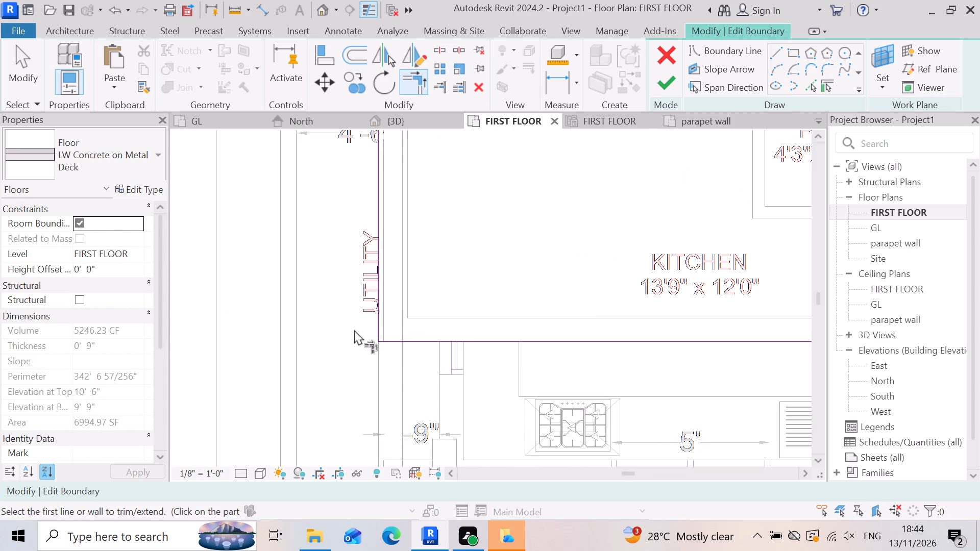
scroll(354, 330, "up", 6)
left_click(413, 317)
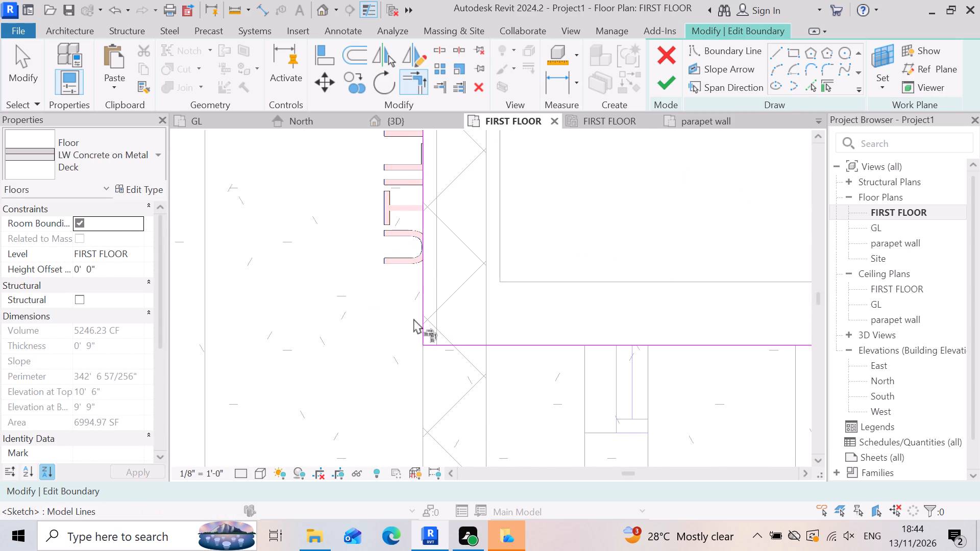
left_click(422, 316)
left_click(473, 339)
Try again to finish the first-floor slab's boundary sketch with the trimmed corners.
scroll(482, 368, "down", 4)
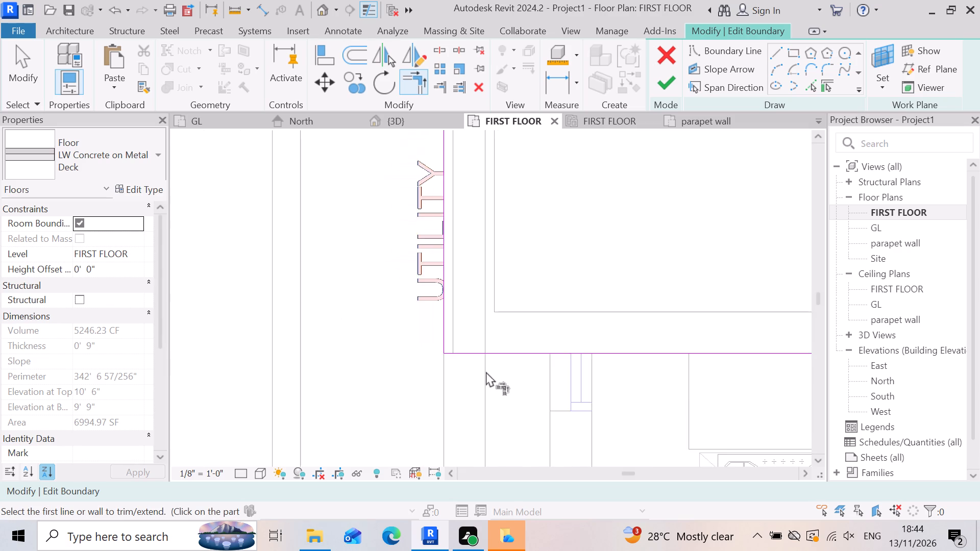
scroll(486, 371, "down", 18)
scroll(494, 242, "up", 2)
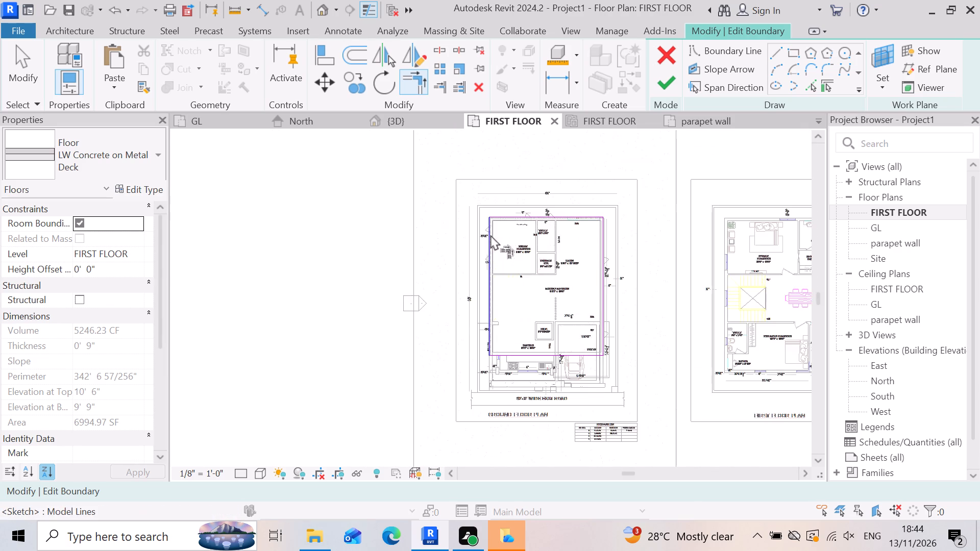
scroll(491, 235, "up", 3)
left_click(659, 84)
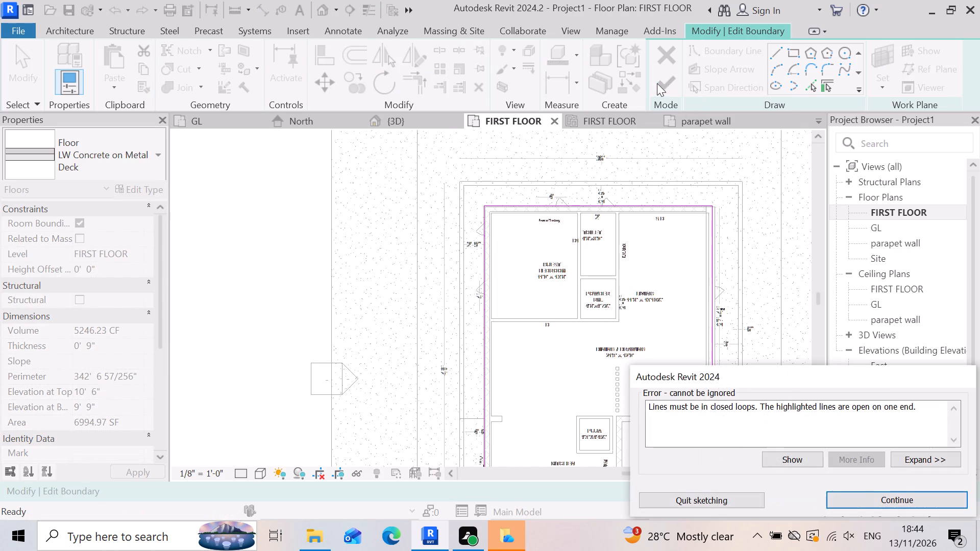
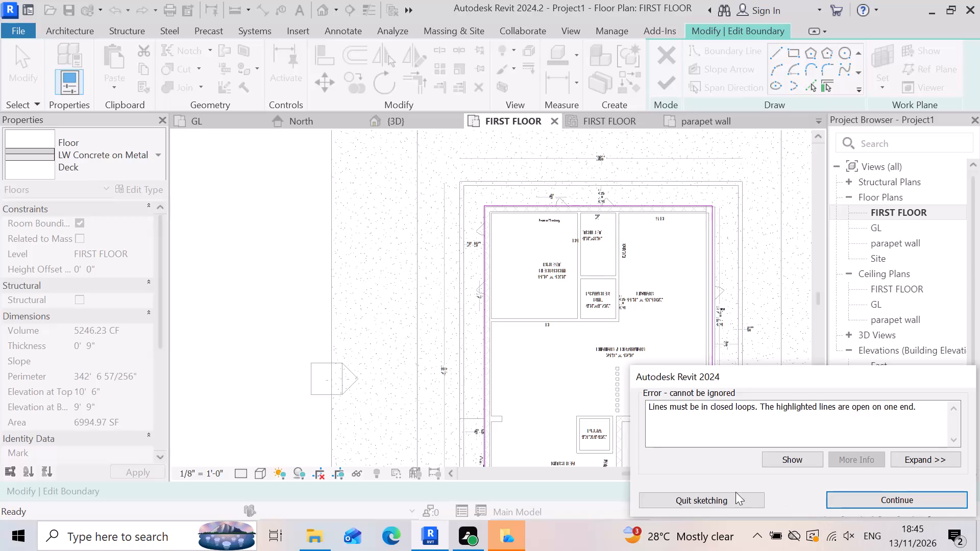
Abandon the first-floor slab's boundary edit and discard the sketch changes.
double_click(895, 489)
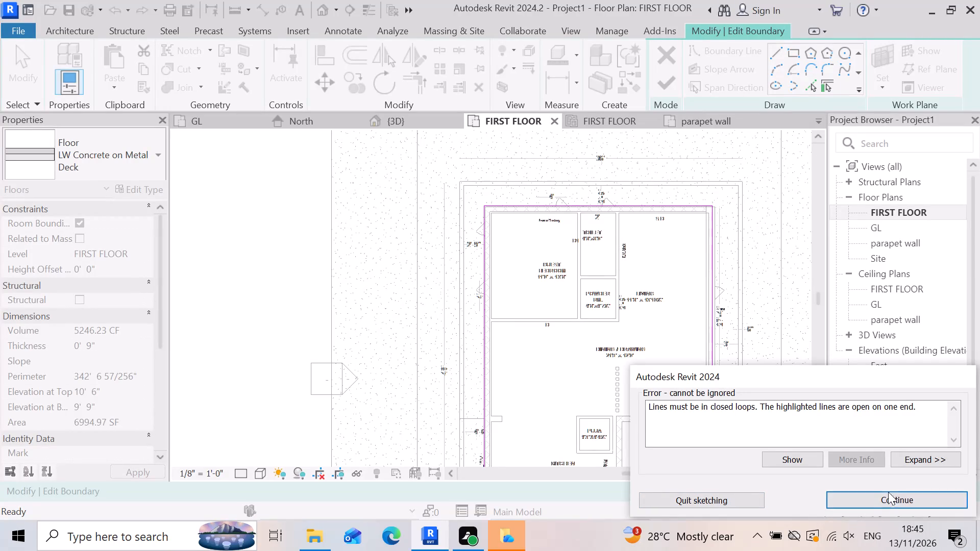
left_click(880, 498)
scroll(525, 153, "down", 4)
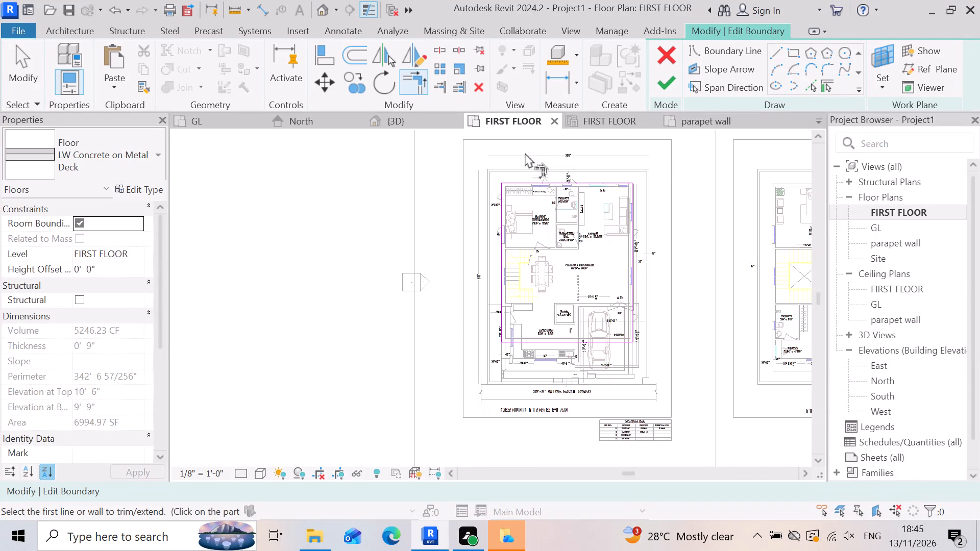
scroll(569, 325, "up", 15)
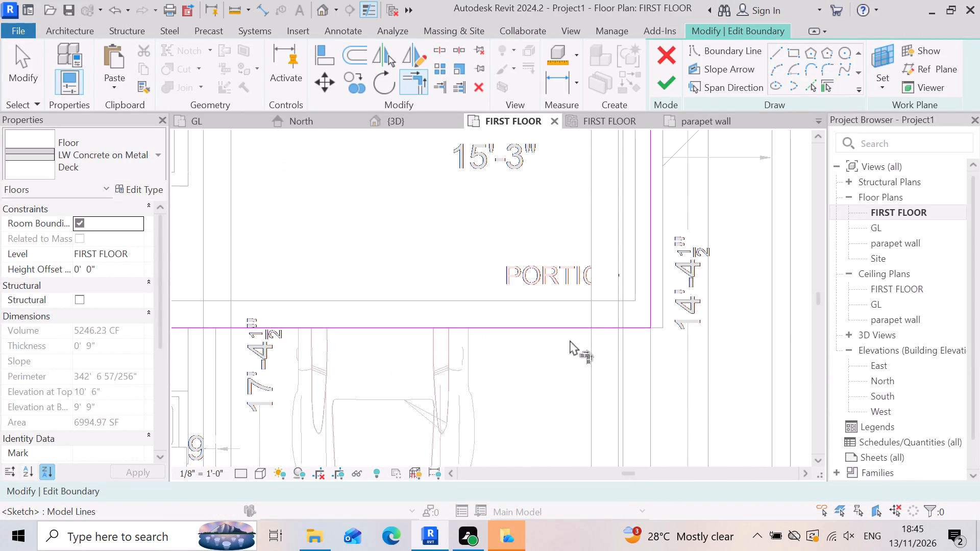
left_click(668, 49)
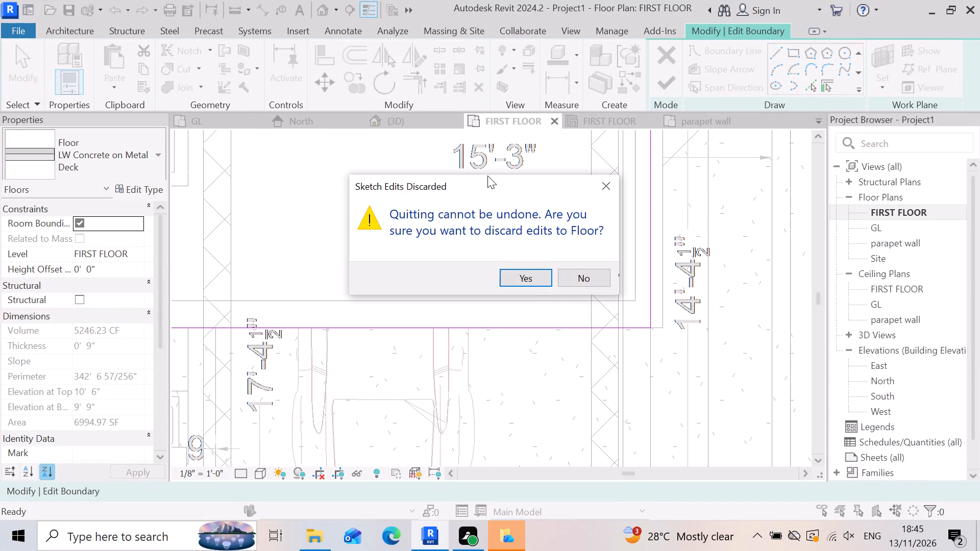
left_click(528, 270)
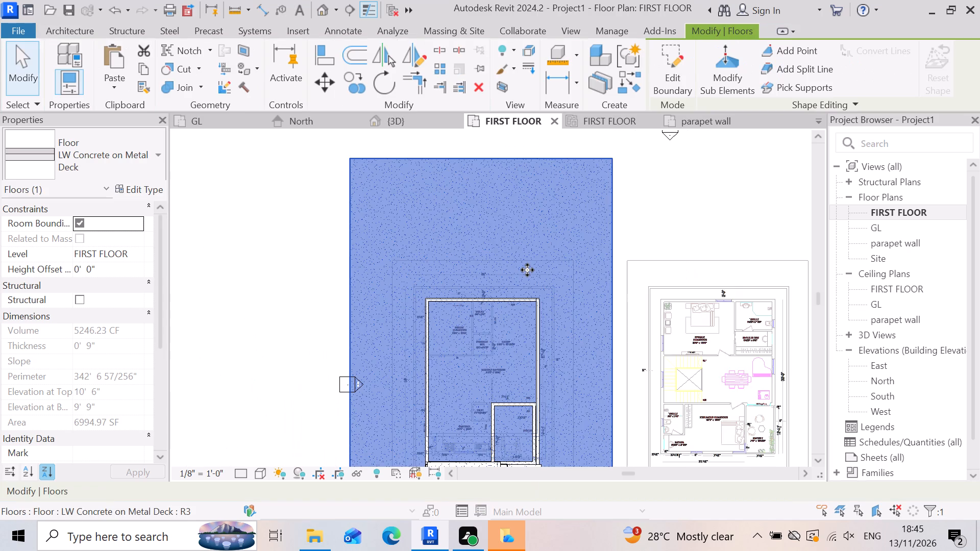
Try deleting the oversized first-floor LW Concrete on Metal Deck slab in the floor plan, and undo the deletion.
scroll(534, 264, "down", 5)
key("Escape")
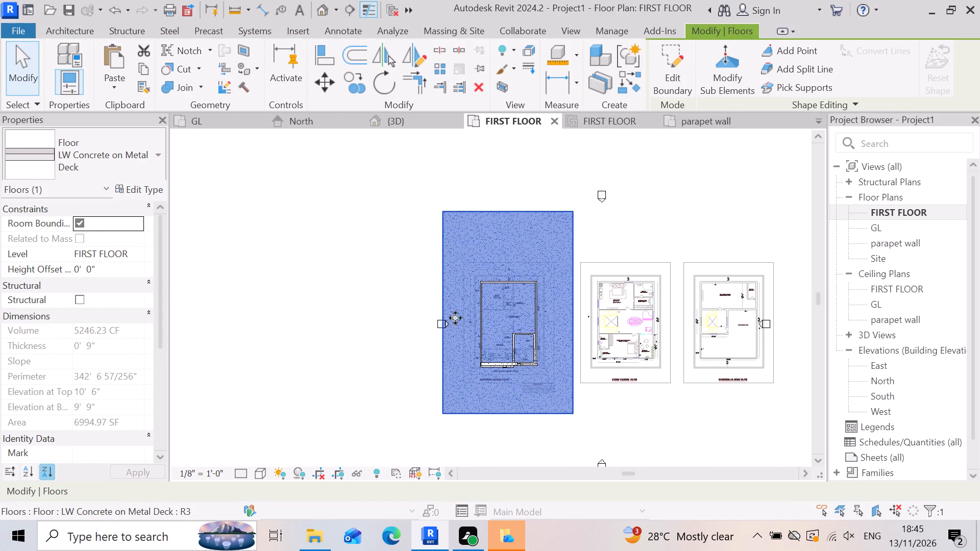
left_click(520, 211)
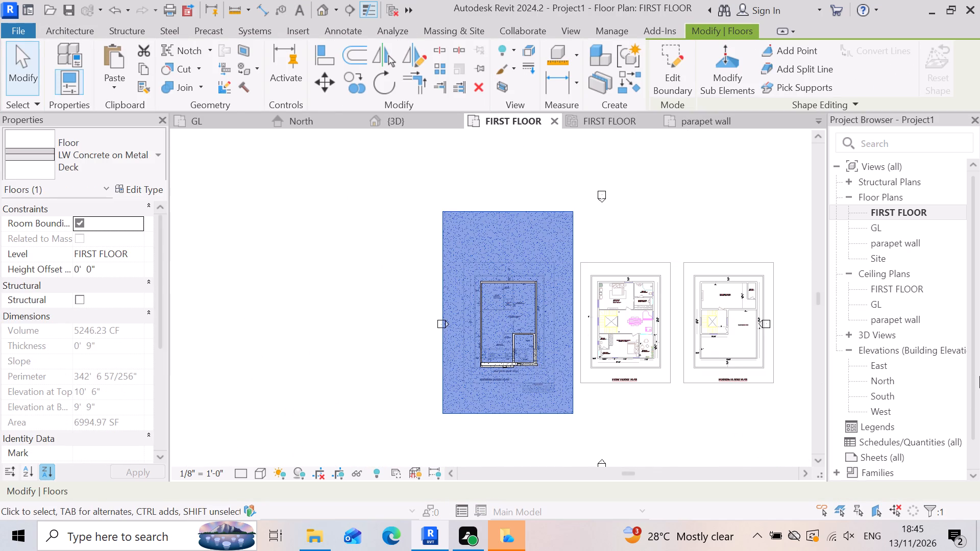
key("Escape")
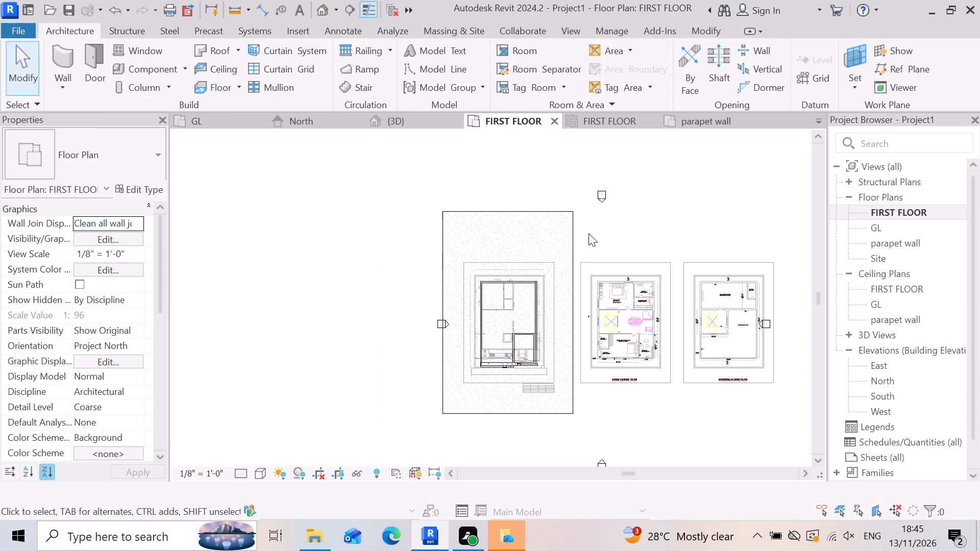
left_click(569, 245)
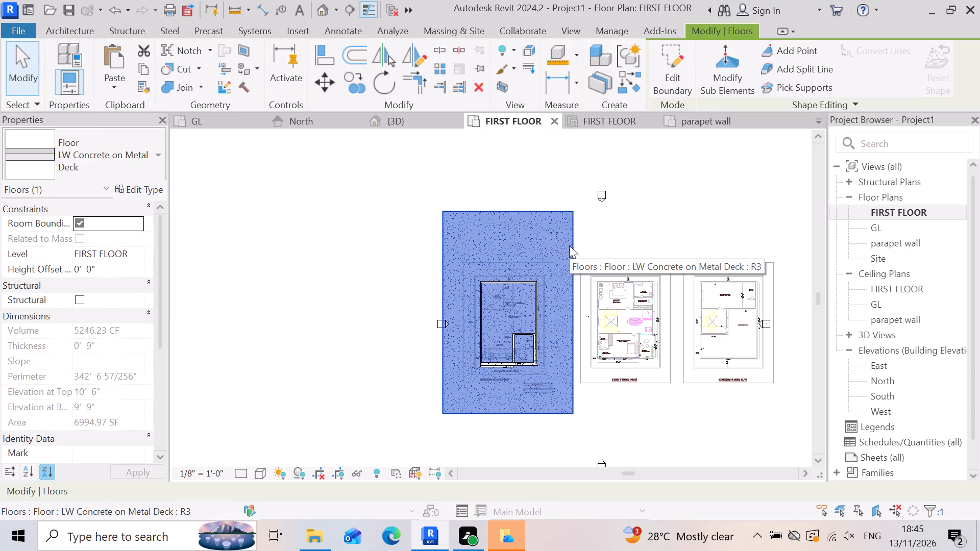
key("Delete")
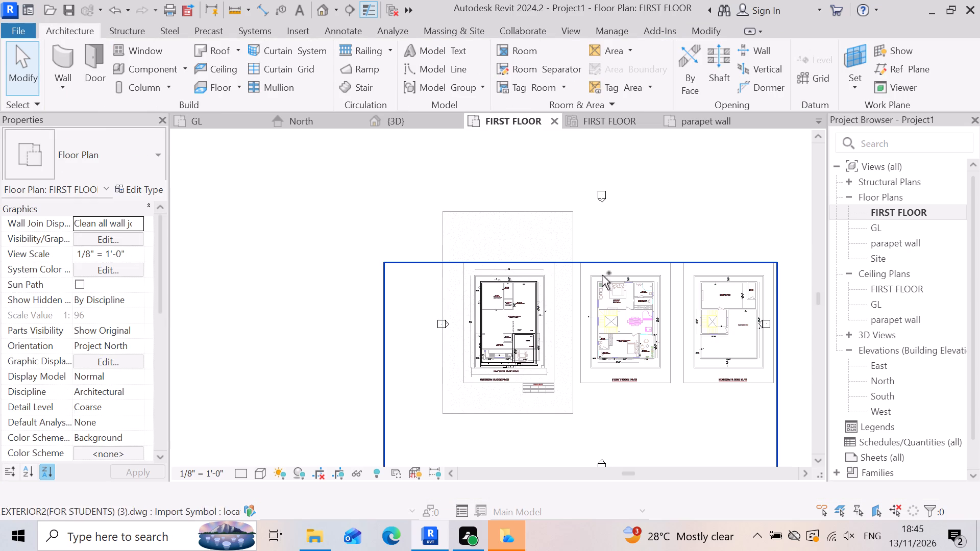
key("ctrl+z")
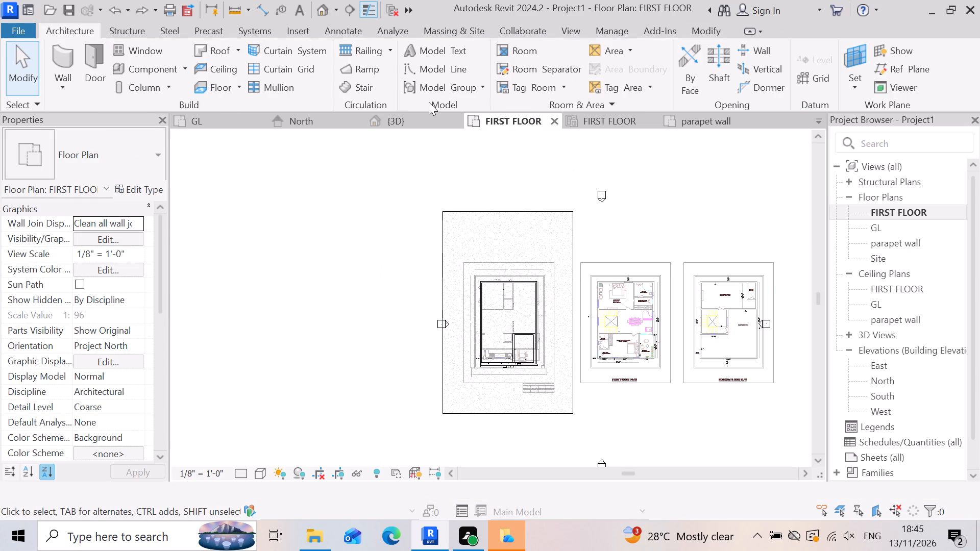
Delete the oversized LW Concrete on Metal Deck slab at the FIRST FLOOR level in the 3D view.
left_click(415, 121)
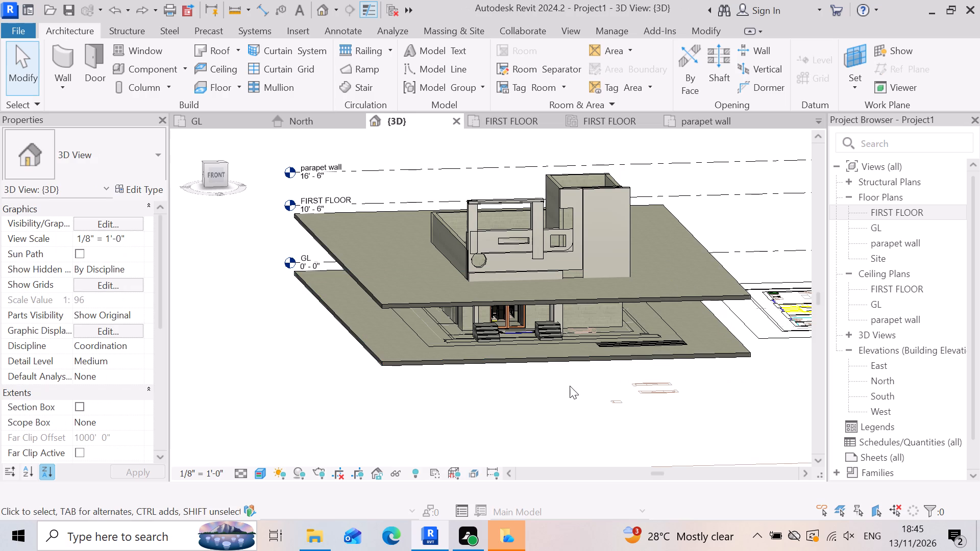
key("Escape")
scroll(543, 332, "up", 3)
left_click(733, 283)
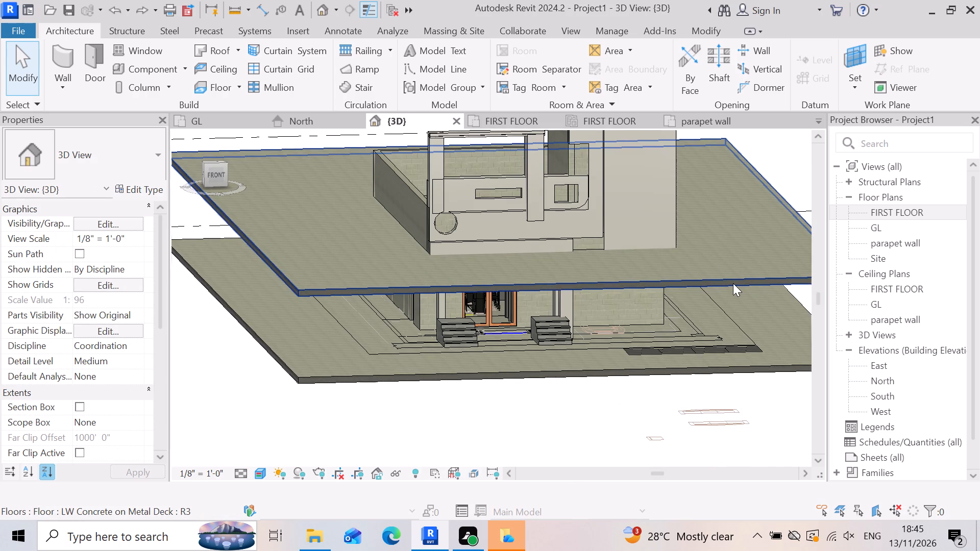
key("Delete")
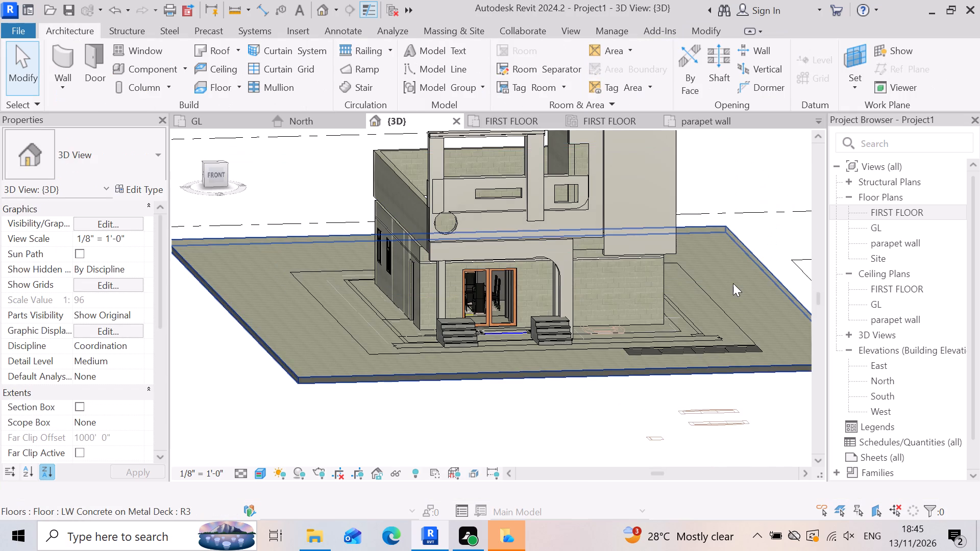
Examine the ground-level floor in front of the double glass entrance door, between the two flights of steps.
scroll(534, 266, "up", 5)
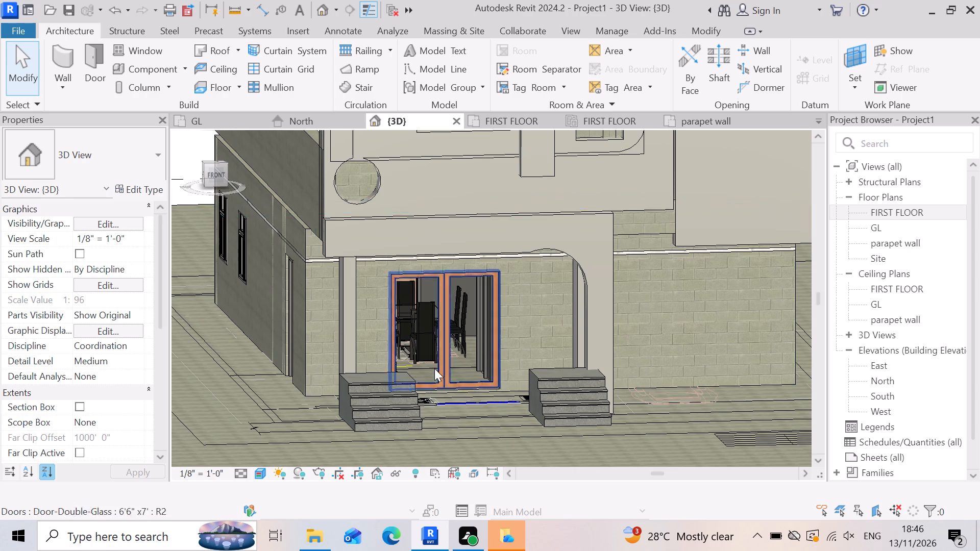
scroll(446, 432, "up", 10)
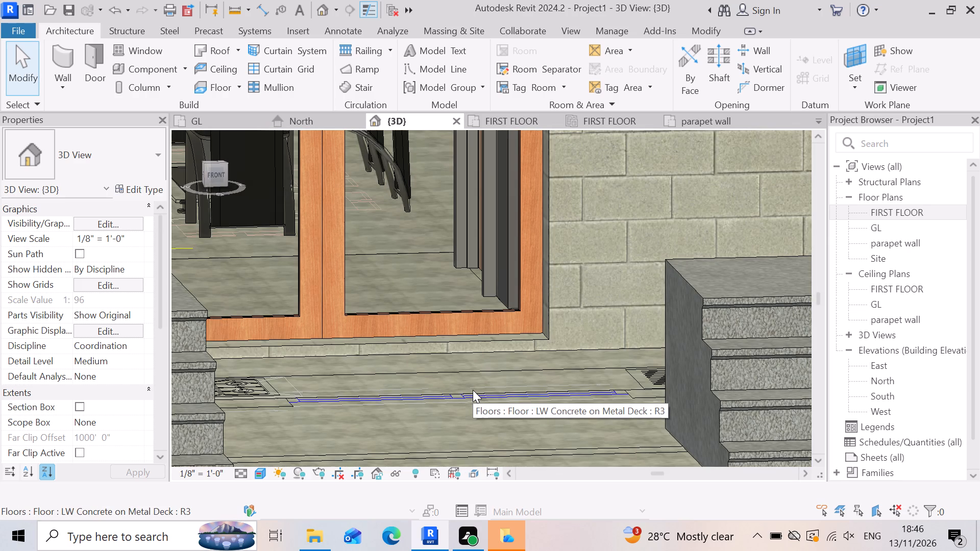
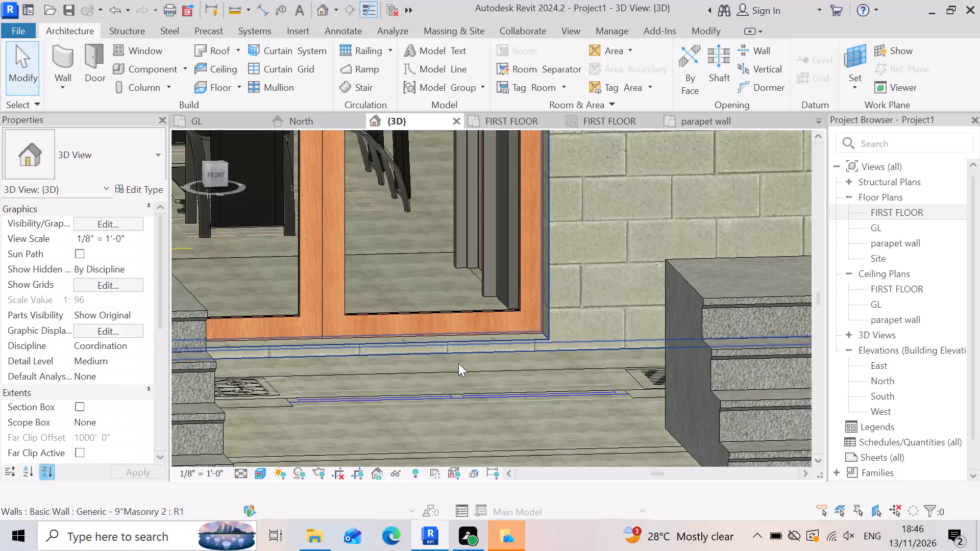
Examine the house's front facade, entrance and surrounding ground slab in the 3D view.
scroll(434, 397, "down", 4)
scroll(471, 239, "up", 2)
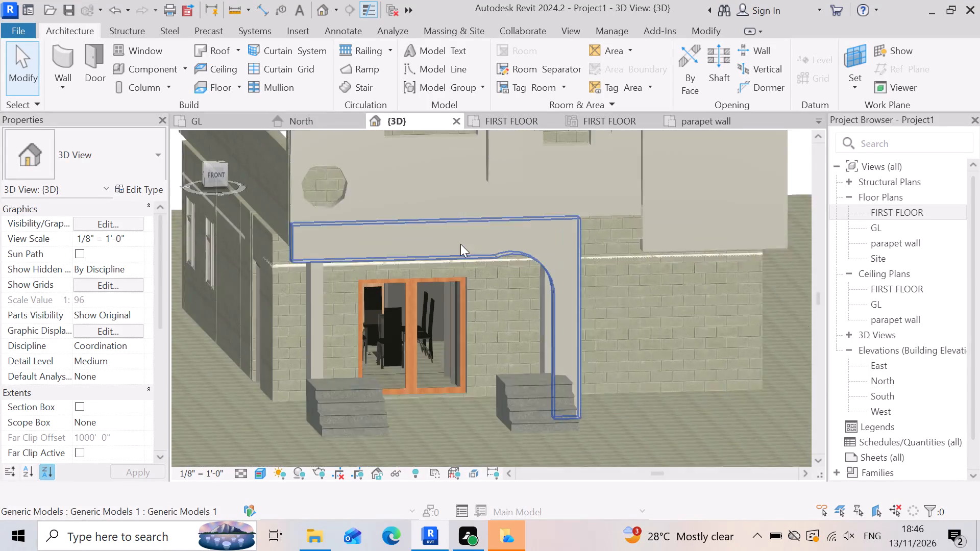
scroll(460, 244, "up", 2)
scroll(213, 289, "up", 4)
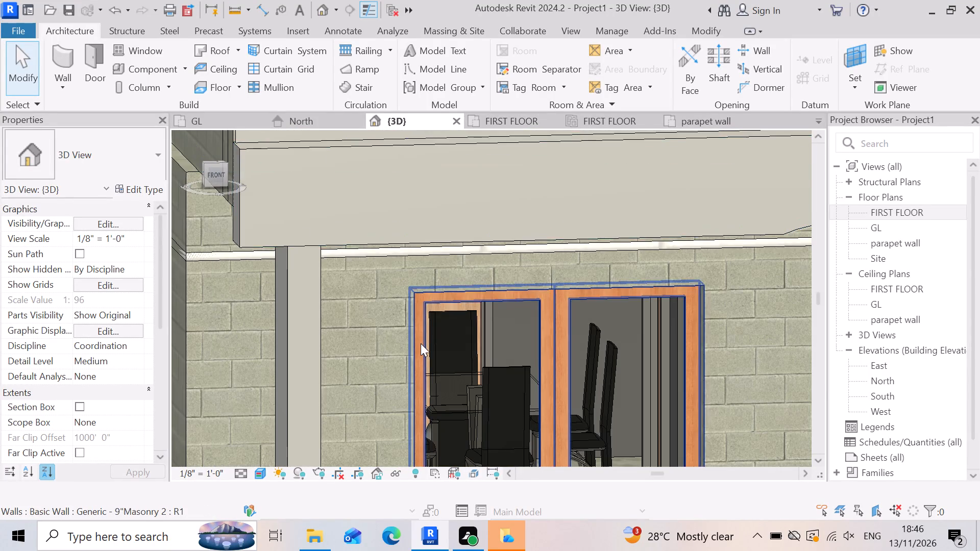
scroll(421, 343, "down", 4)
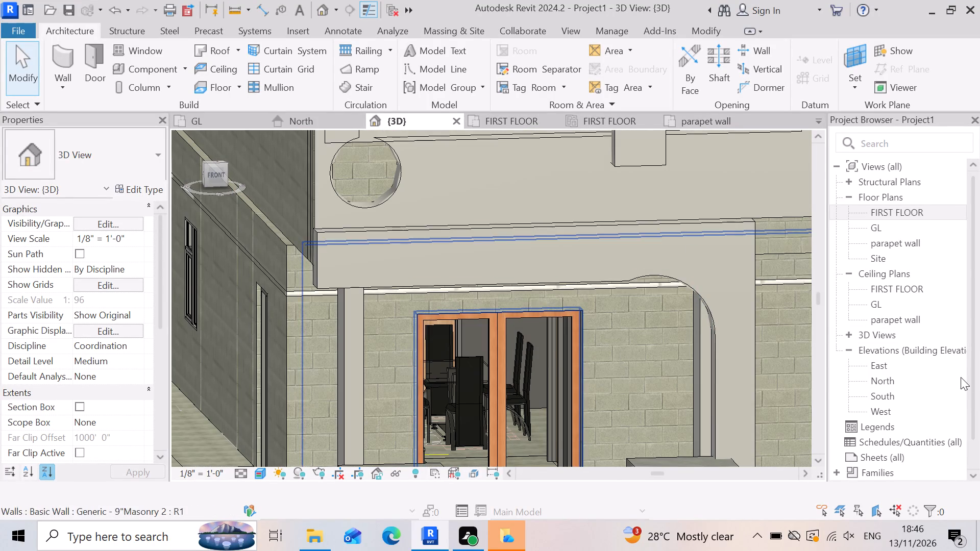
scroll(449, 300, "down", 3)
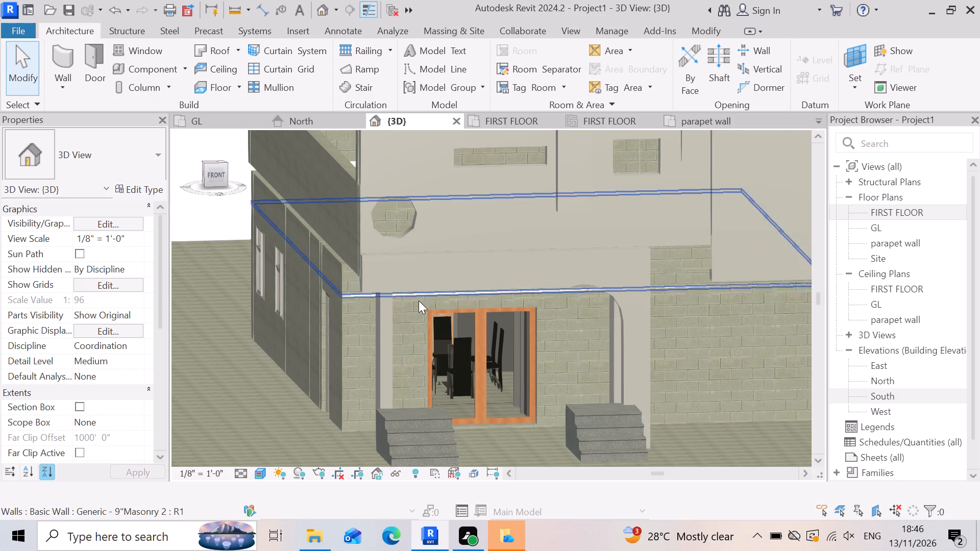
scroll(391, 284, "down", 3)
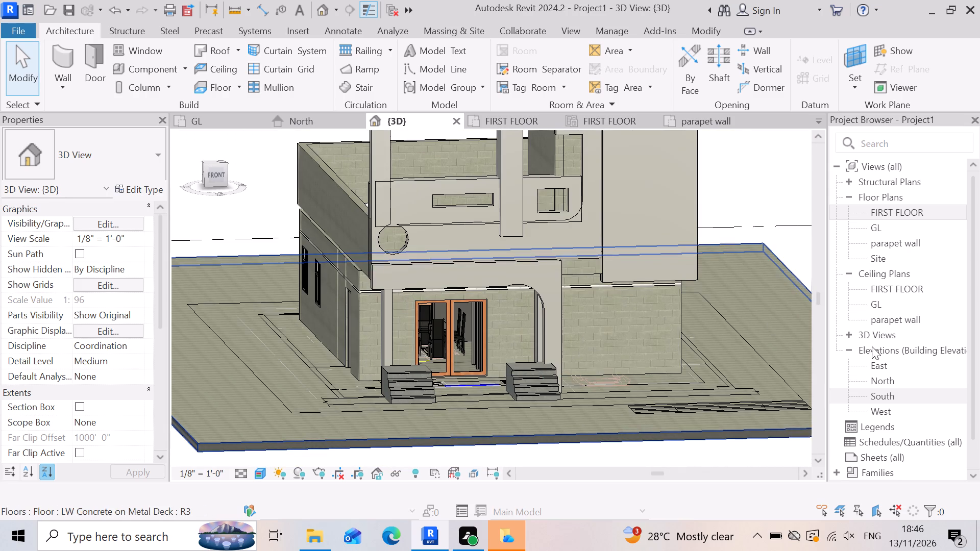
scroll(576, 342, "down", 2)
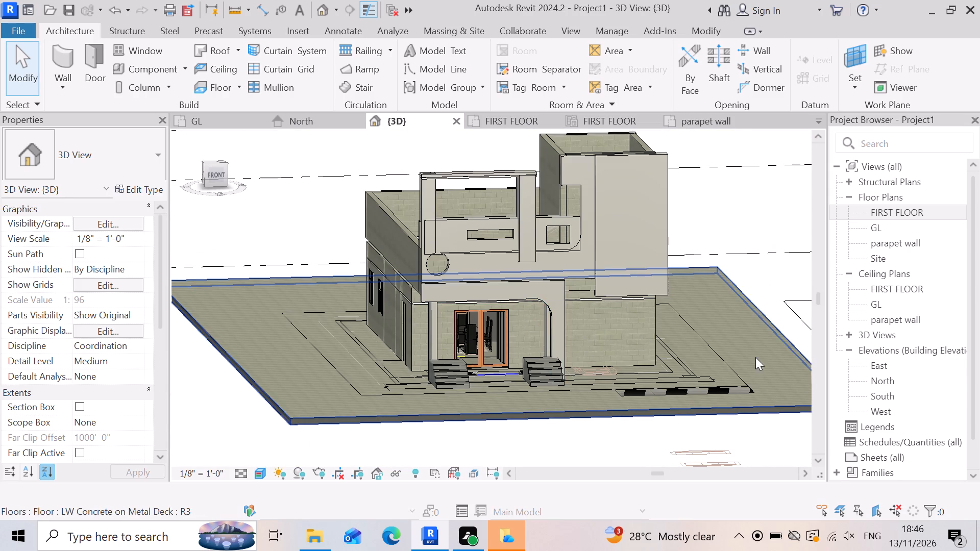
scroll(935, 392, "up", 3)
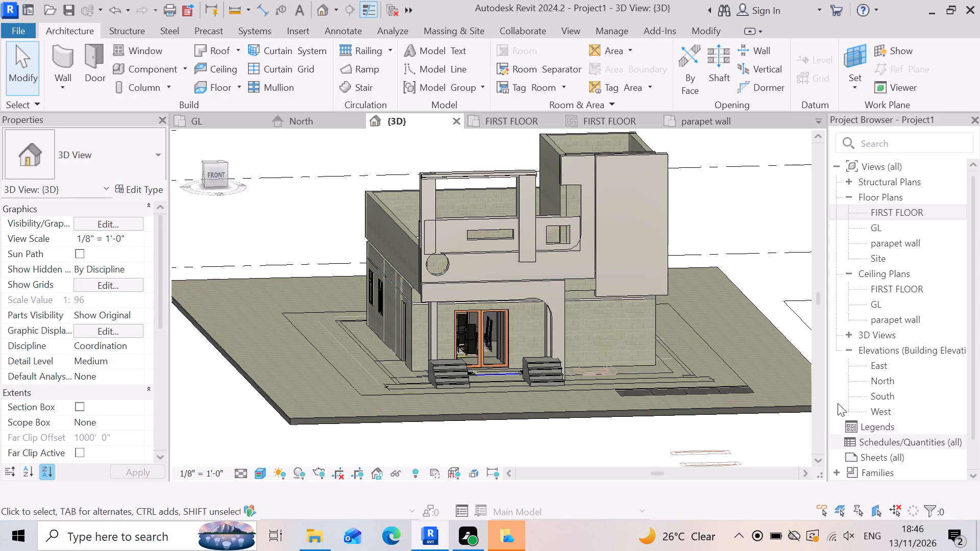
Examine the walls and floor edges around the FIRST FLOOR level in the North elevation.
double_click(858, 379)
scroll(685, 327, "down", 4)
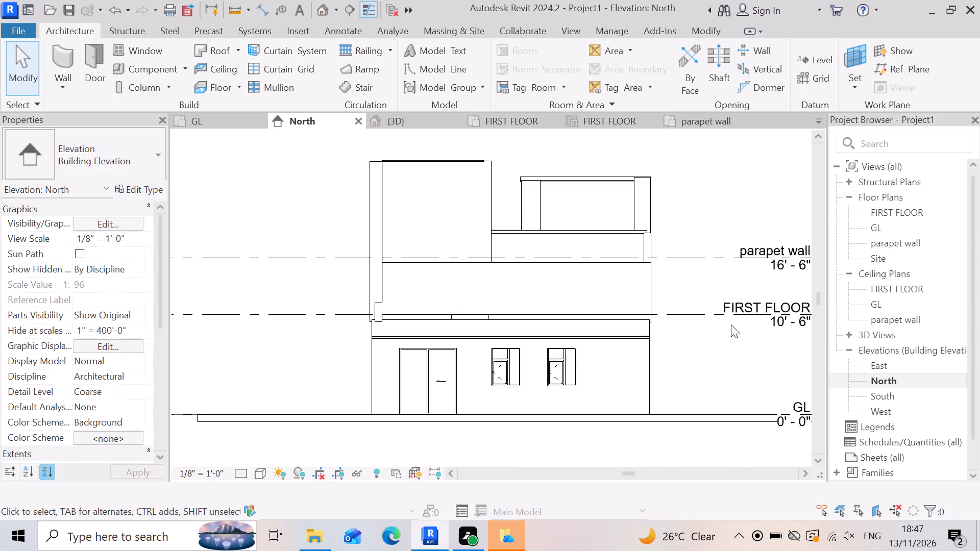
scroll(731, 324, "down", 1)
left_click(493, 430)
scroll(484, 247, "up", 2)
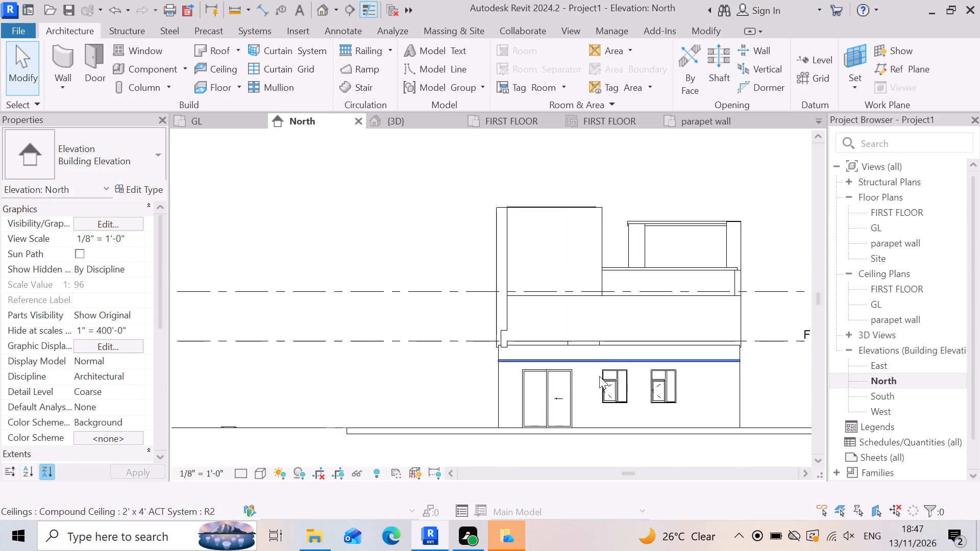
scroll(602, 369, "up", 3)
scroll(478, 340, "up", 6)
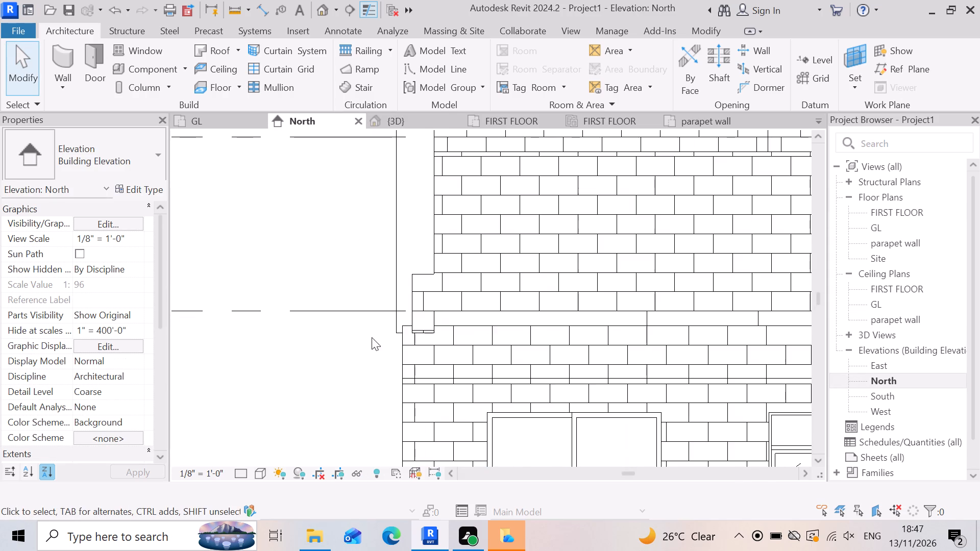
scroll(450, 311, "down", 6)
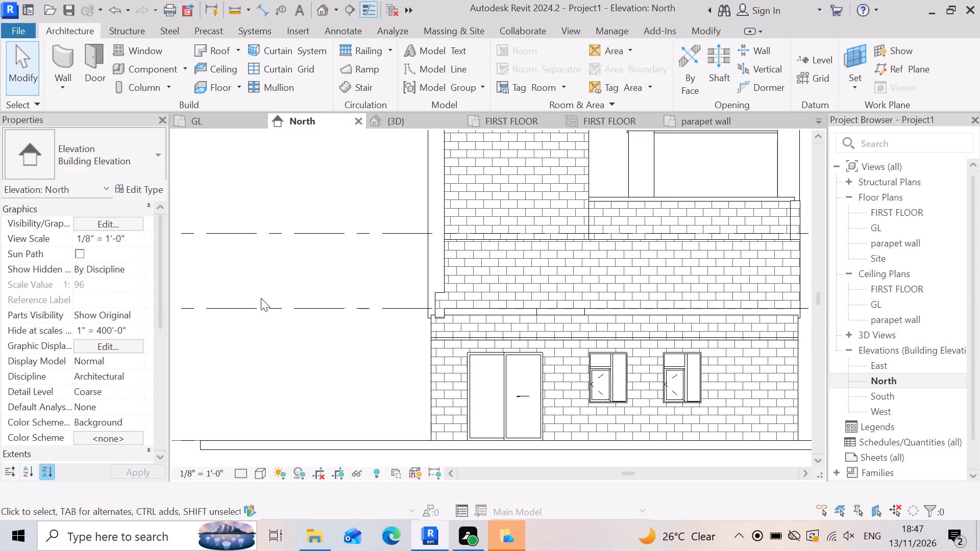
scroll(312, 279, "down", 4)
scroll(630, 290, "up", 3)
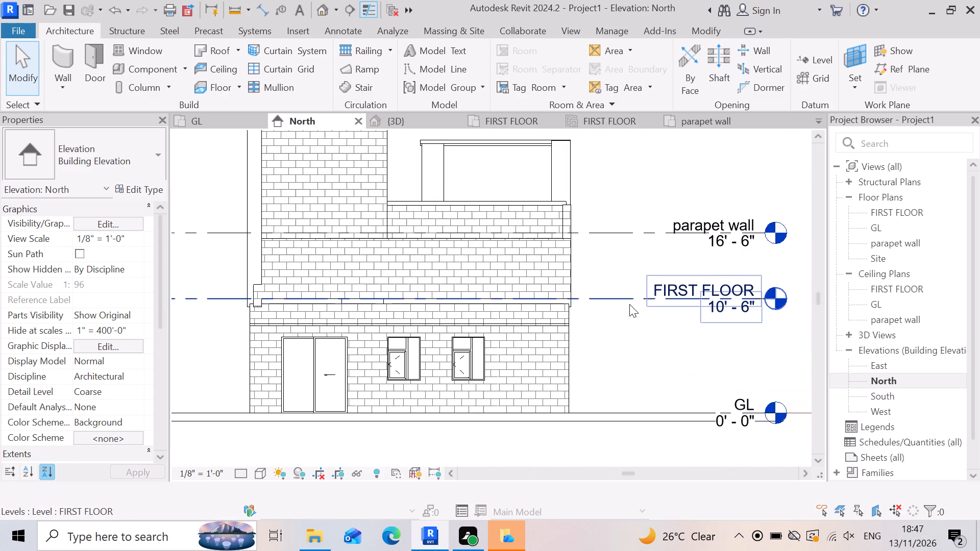
scroll(676, 305, "down", 1)
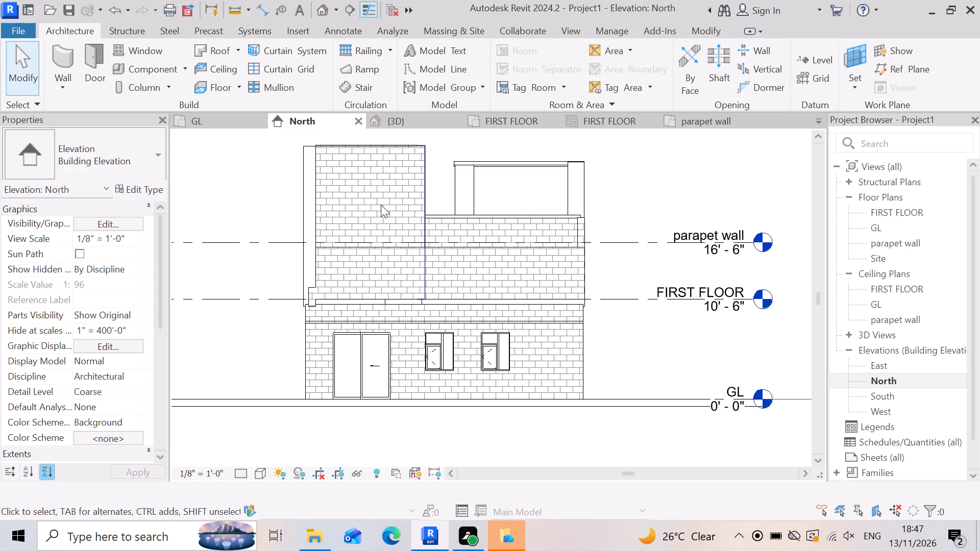
Start a new LW Concrete on Metal Deck floor with a rectangular boundary in the FIRST FLOOR floor plan.
left_click(427, 124)
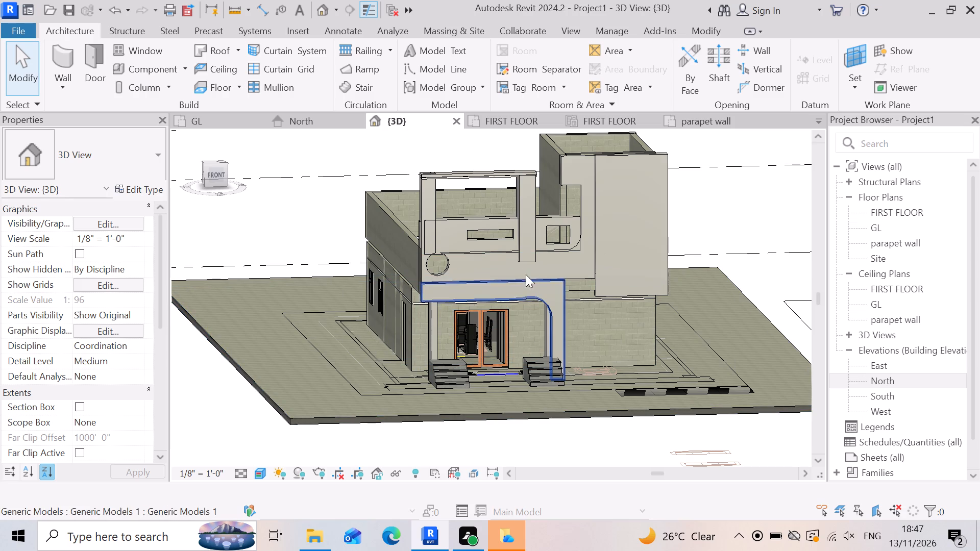
double_click(892, 214)
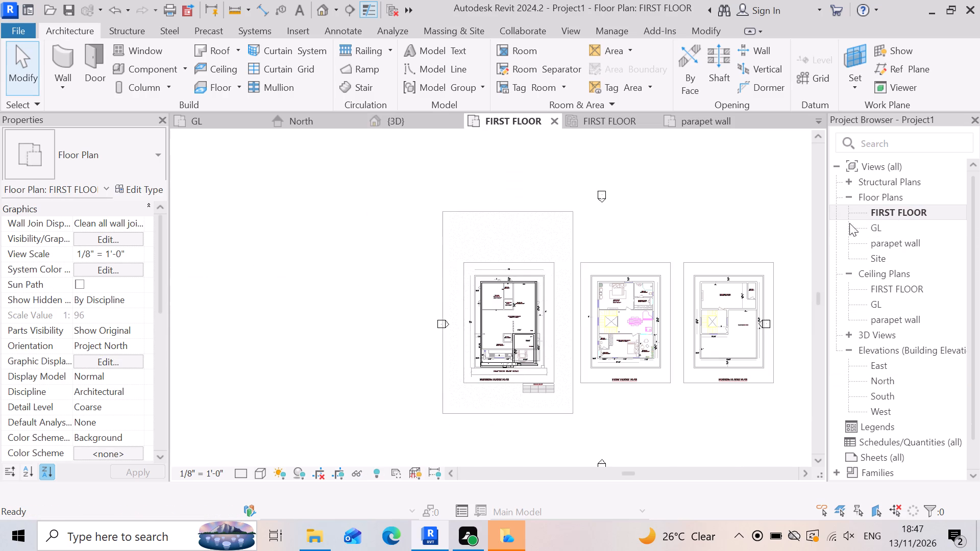
scroll(541, 312, "up", 7)
scroll(387, 275, "up", 3)
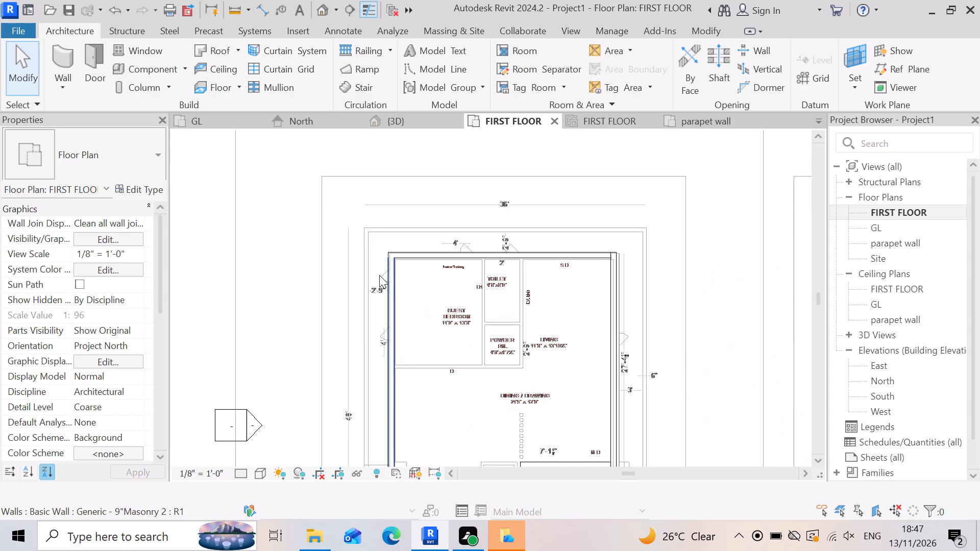
scroll(405, 266, "up", 5)
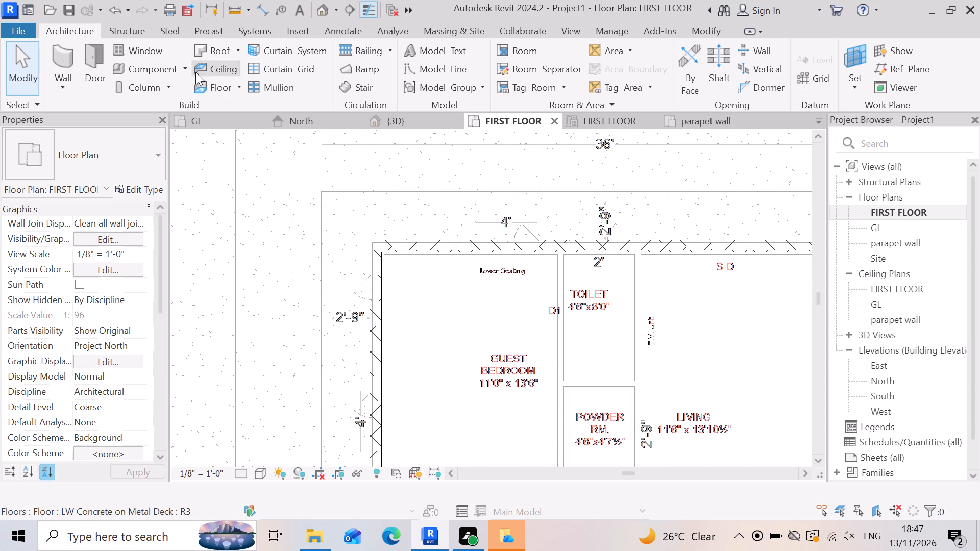
left_click(65, 52)
scroll(346, 253, "up", 2)
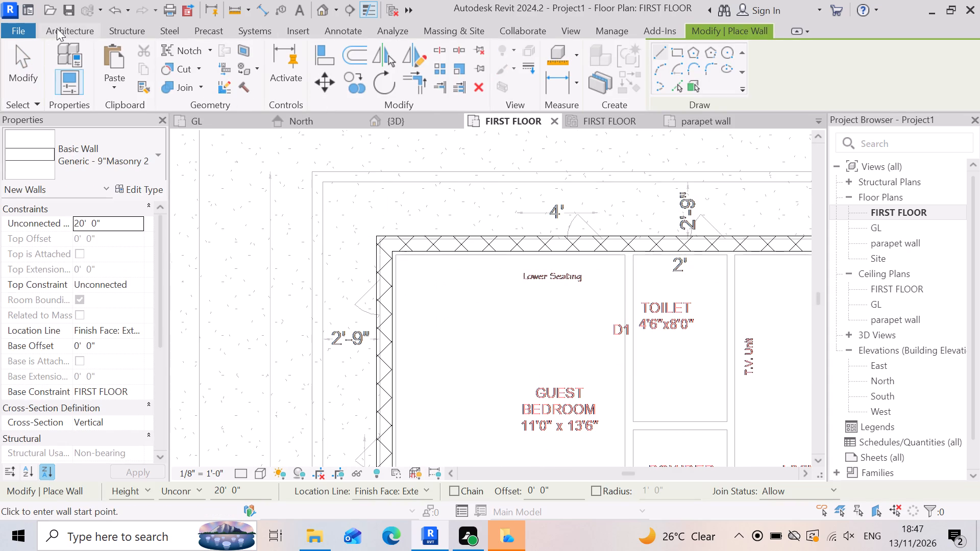
left_click(57, 28)
left_click(222, 93)
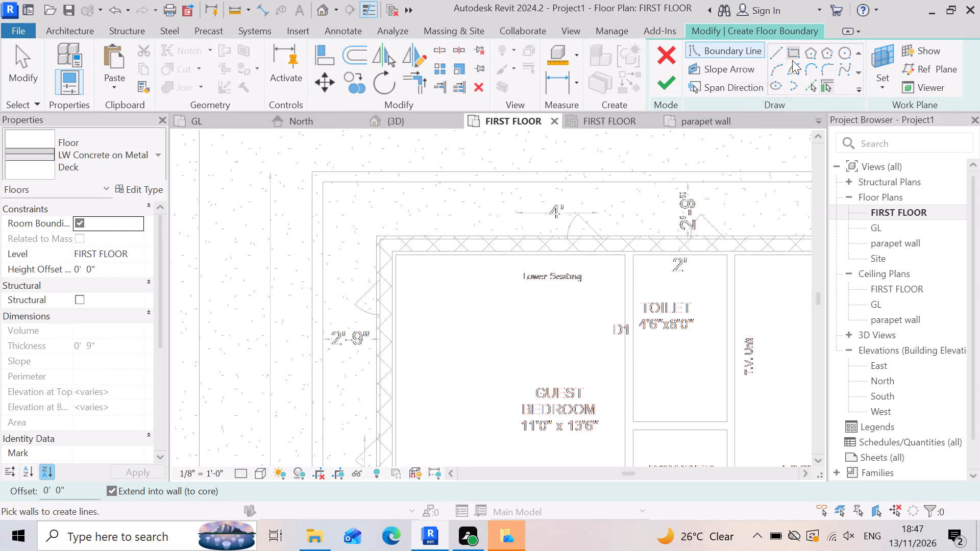
left_click(795, 47)
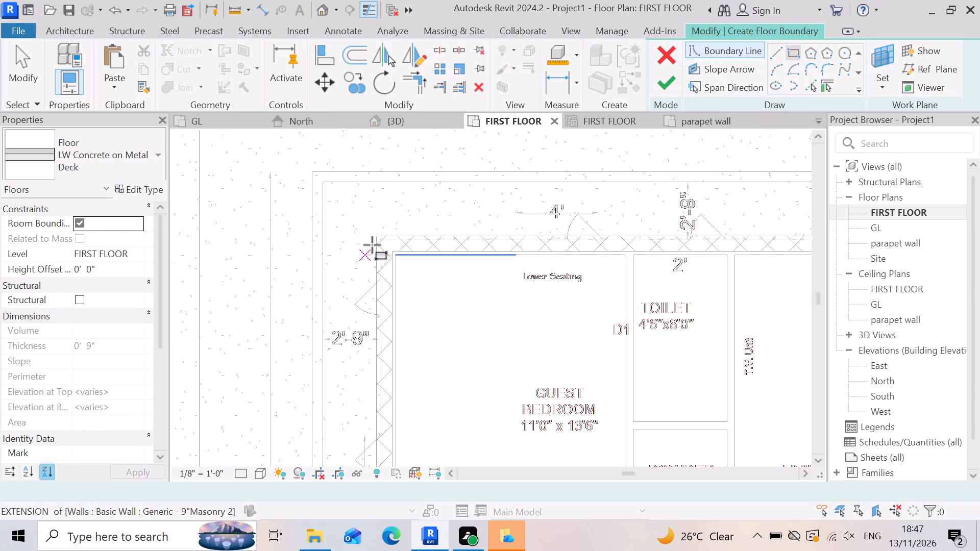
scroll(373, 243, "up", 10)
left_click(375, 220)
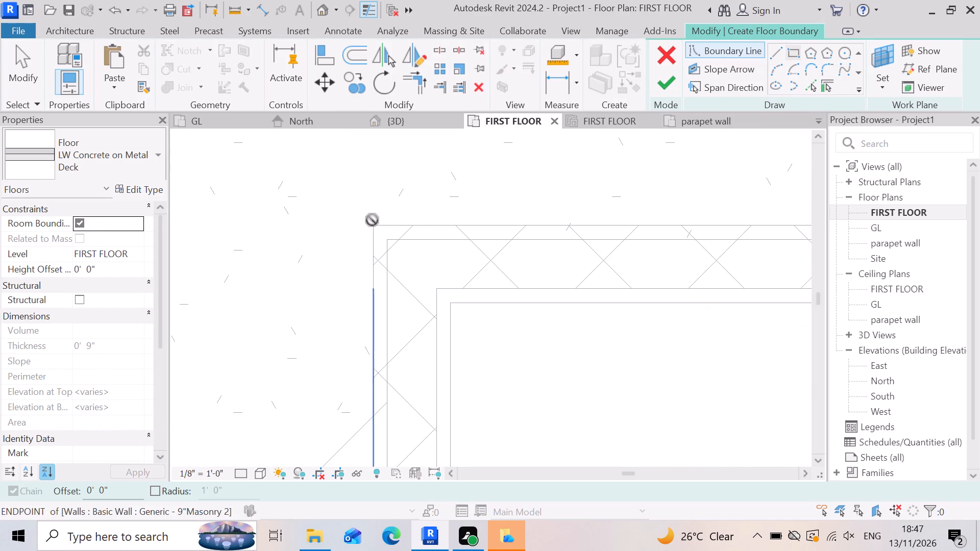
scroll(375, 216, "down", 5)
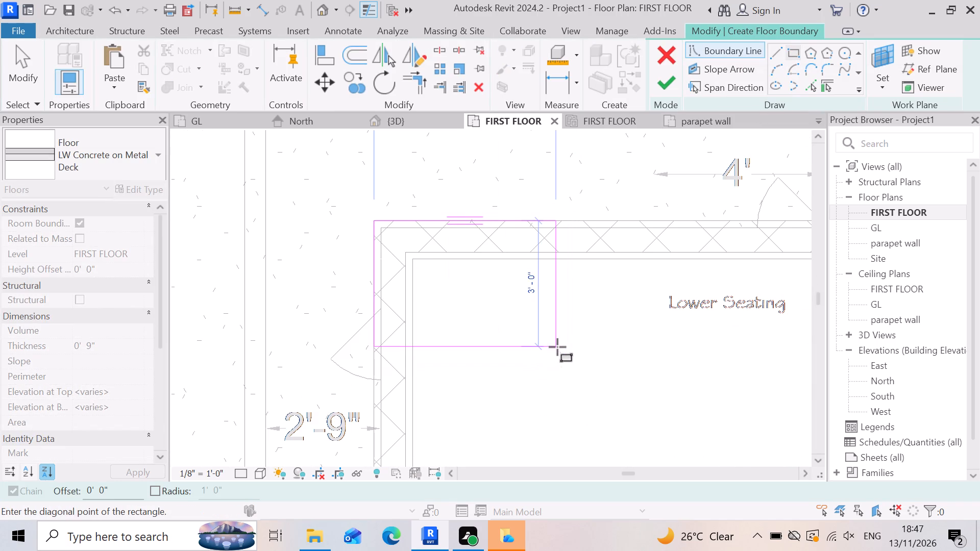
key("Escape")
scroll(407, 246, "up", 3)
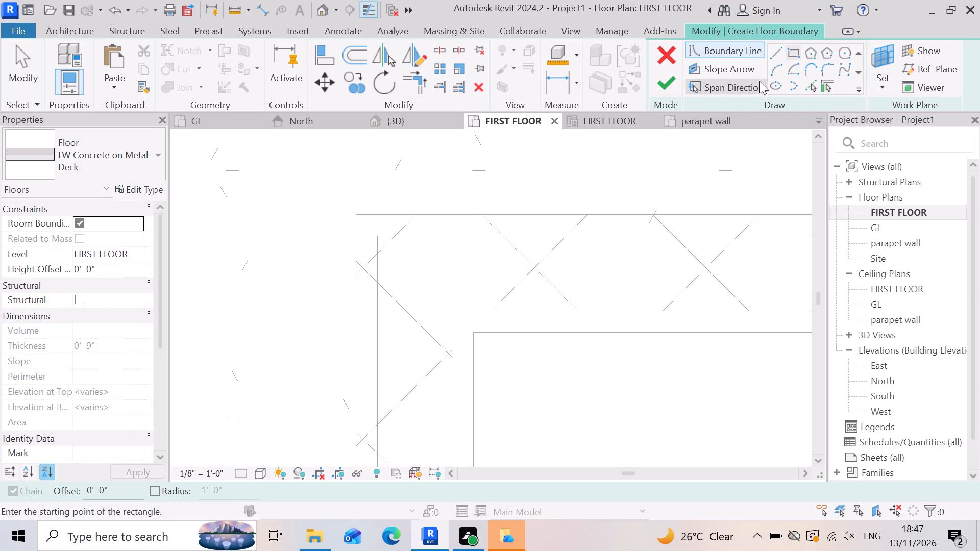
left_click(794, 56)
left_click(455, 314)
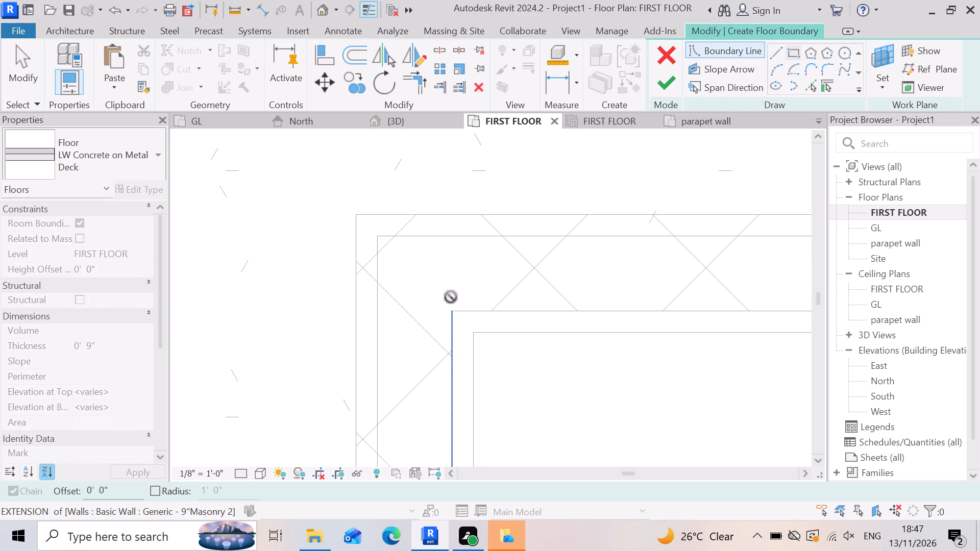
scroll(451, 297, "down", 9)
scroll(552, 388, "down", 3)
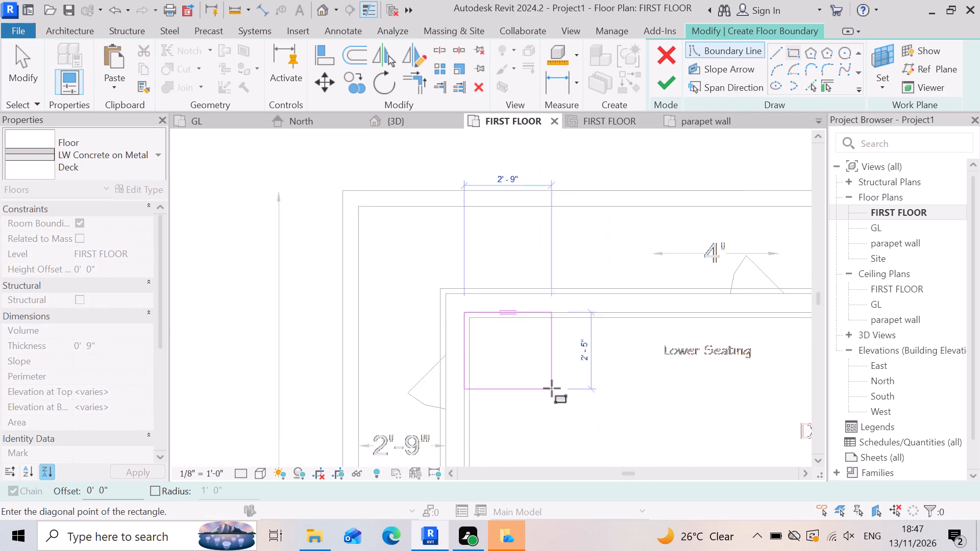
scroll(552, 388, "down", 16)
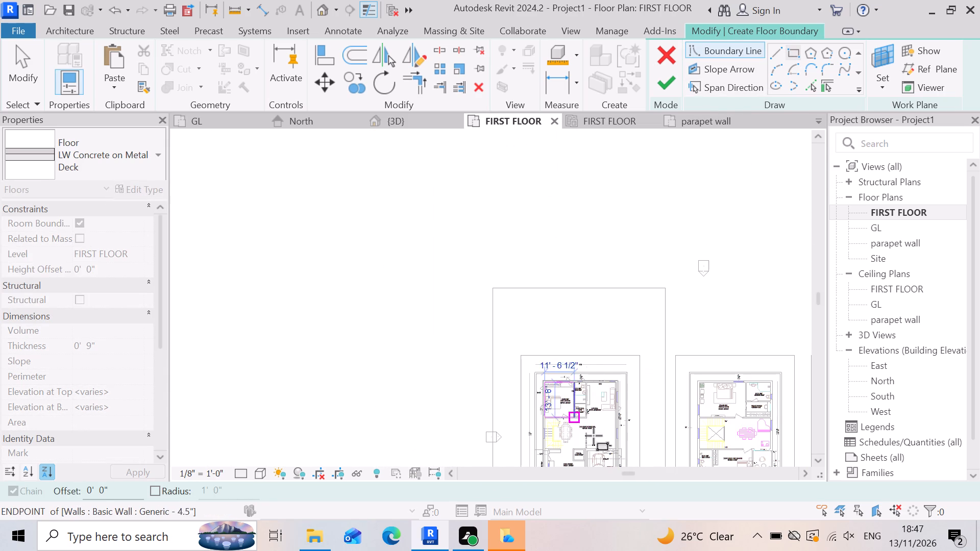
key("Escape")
Draw the rectangular floor boundary, about 35' long, from the outer wall corner by the guest bedroom to the outer wall face at the portico.
scroll(520, 373, "up", 7)
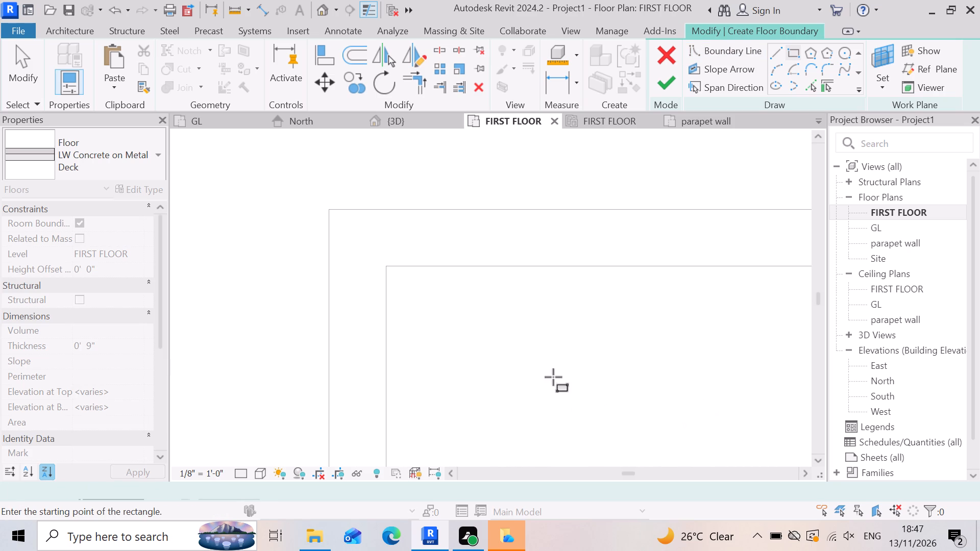
scroll(524, 340, "down", 17)
scroll(421, 299, "down", 7)
scroll(493, 360, "up", 6)
scroll(457, 293, "up", 2)
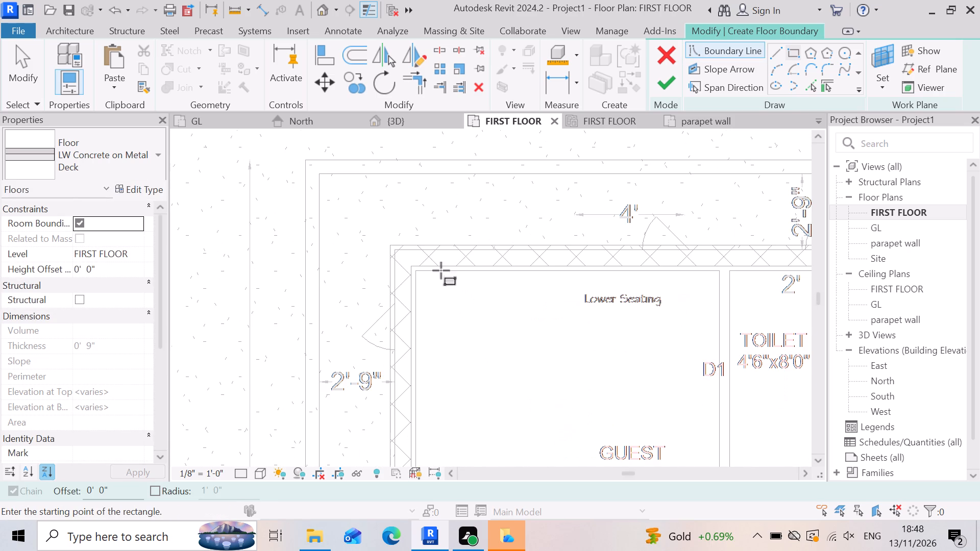
scroll(389, 239, "up", 6)
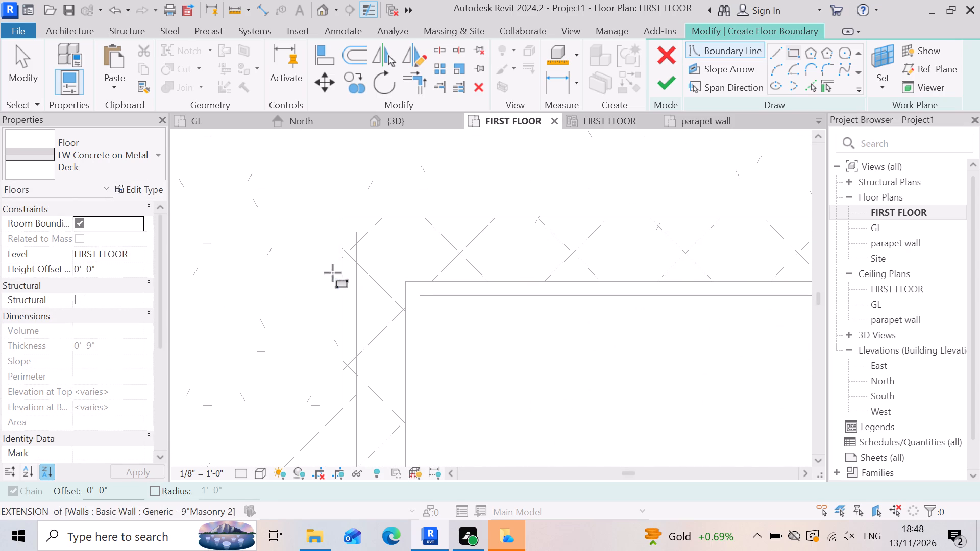
left_click(341, 220)
scroll(350, 213, "down", 4)
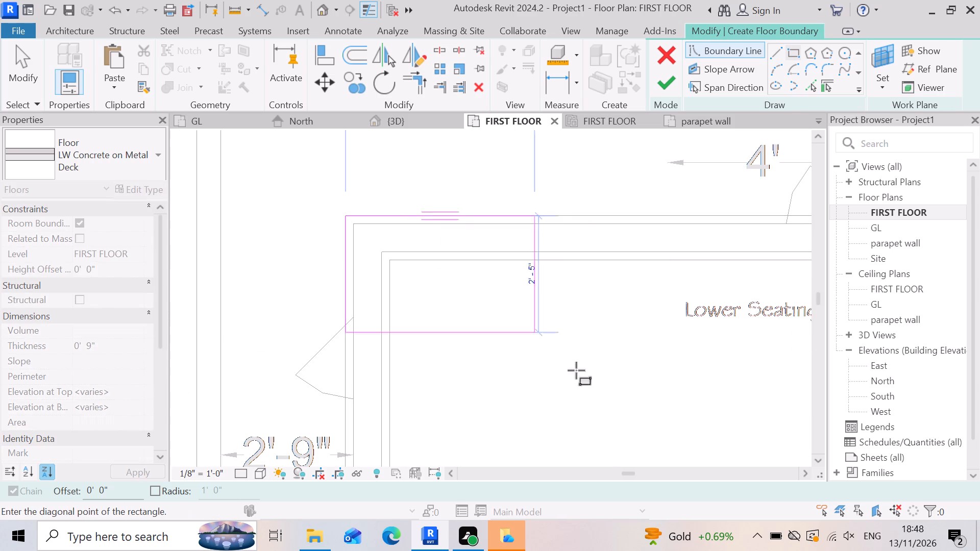
scroll(575, 292, "down", 15)
scroll(615, 318, "down", 4)
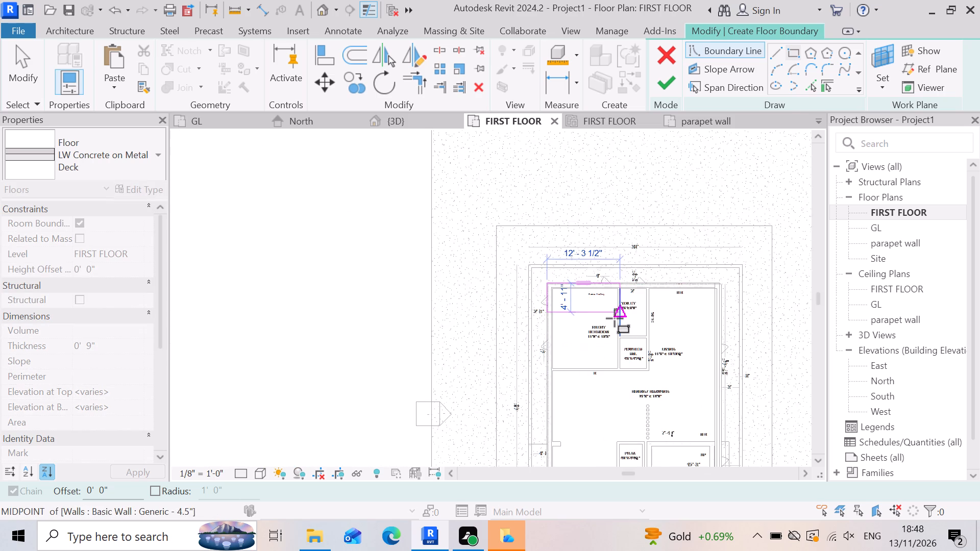
scroll(687, 444, "up", 11)
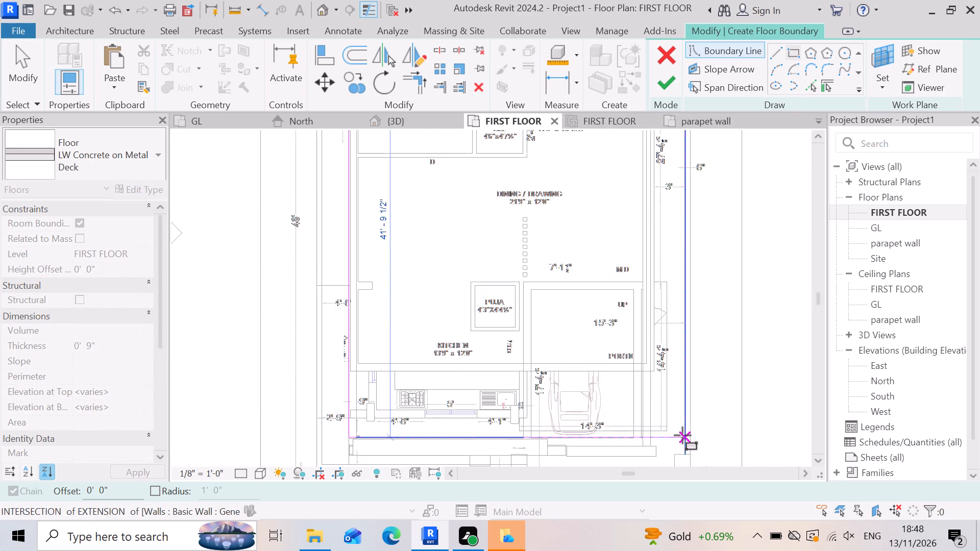
scroll(636, 429, "up", 4)
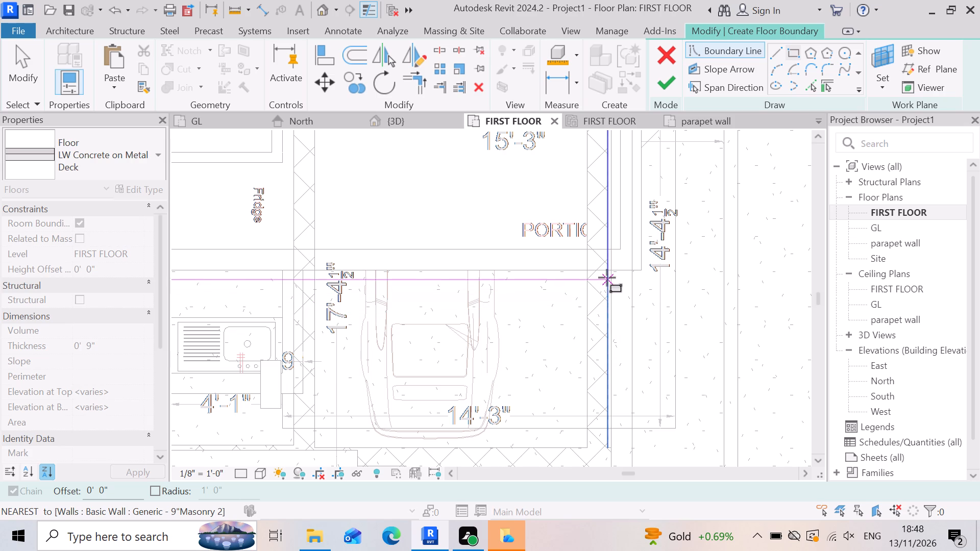
scroll(611, 273, "up", 4)
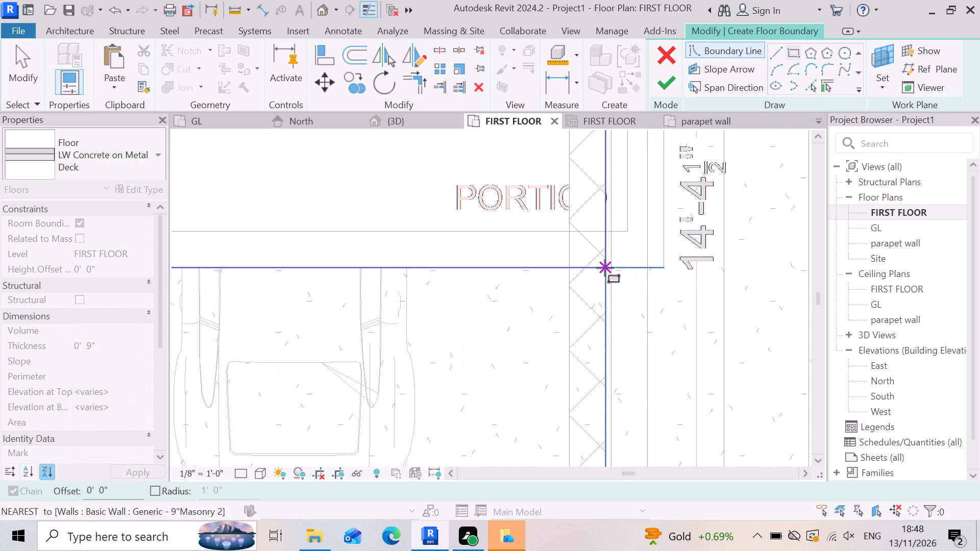
left_click(605, 268)
scroll(615, 341, "down", 11)
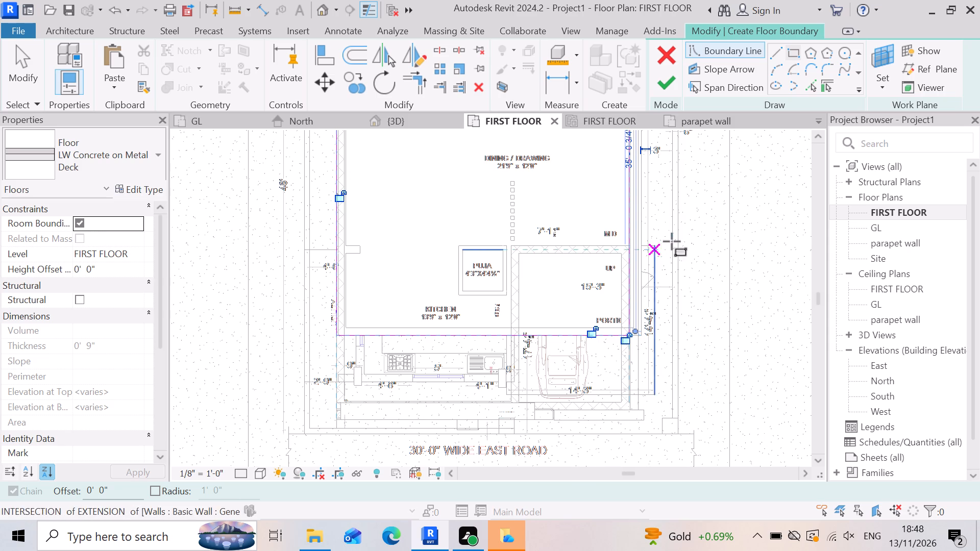
Finish the new first-floor slab's boundary sketch.
left_click(669, 81)
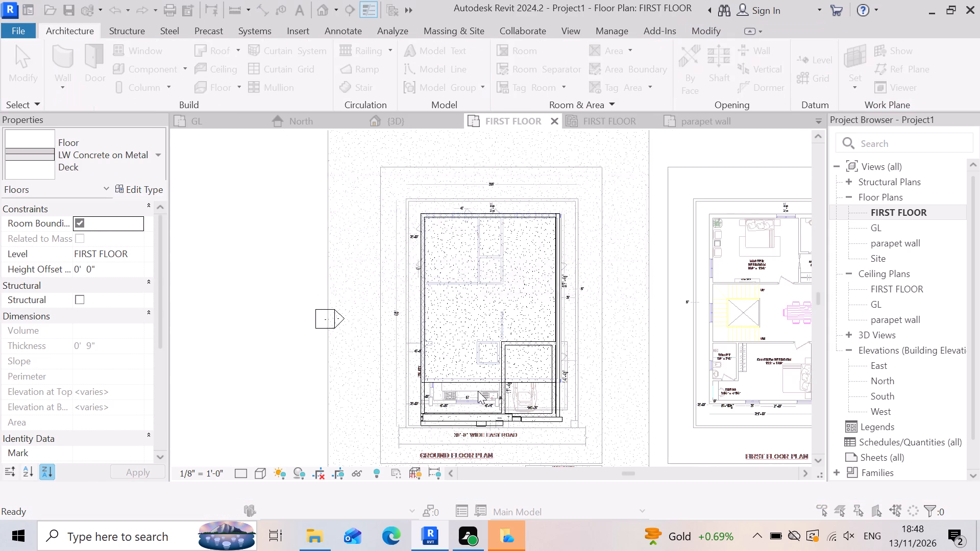
Examine the new floor slab in the 3D view, checking its front edge against the facade and side walls.
left_click(543, 283)
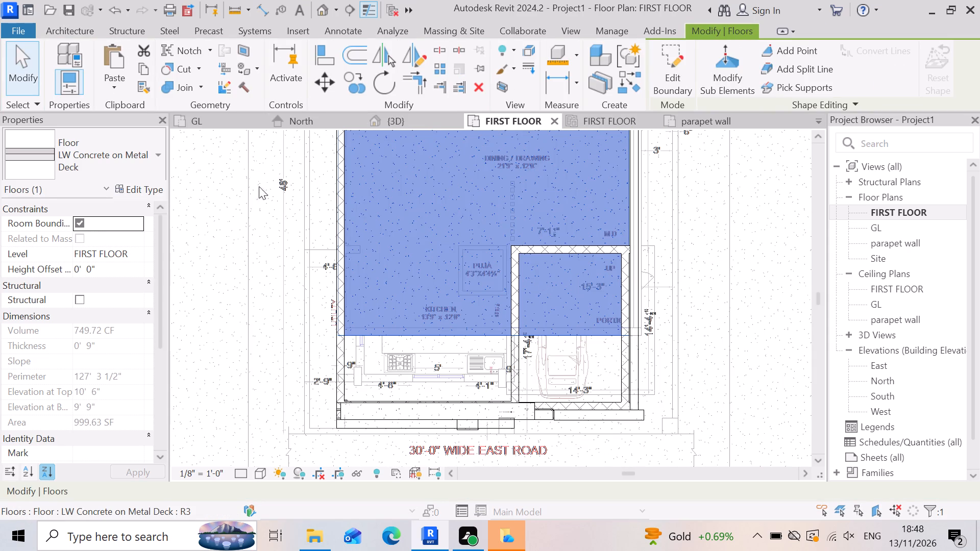
left_click(417, 120)
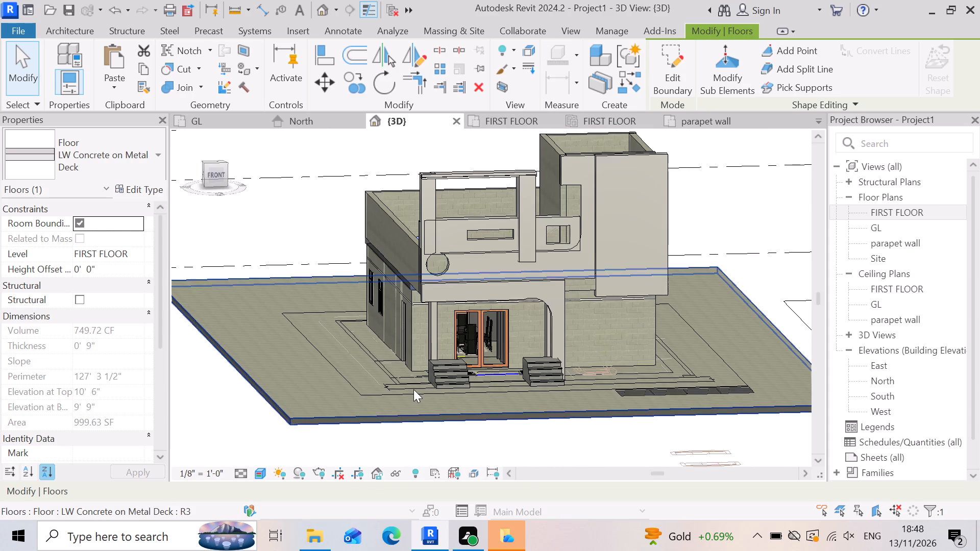
key("Escape")
scroll(417, 281, "up", 4)
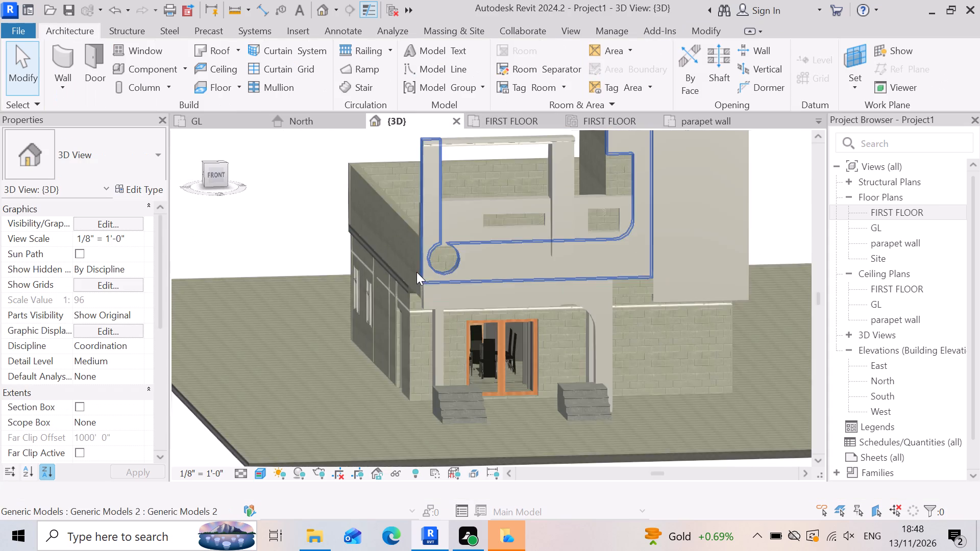
scroll(416, 272, "up", 4)
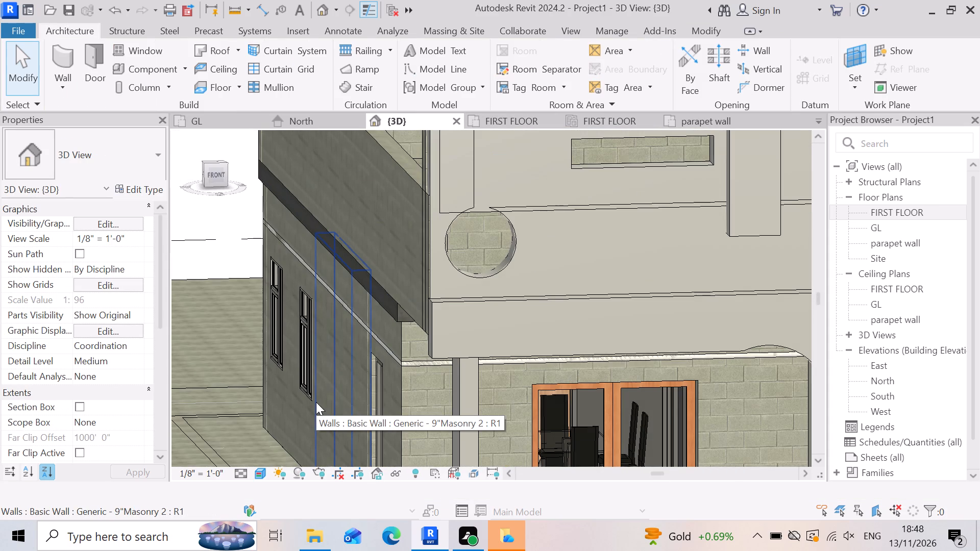
right_click_drag(369, 464, 375, 382)
middle_click_drag(359, 440, 375, 382, "shift")
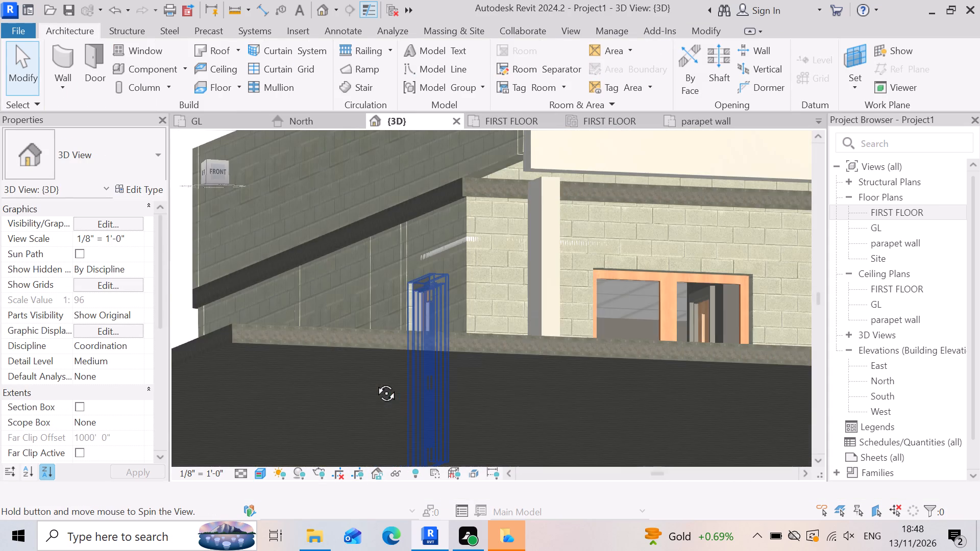
middle_click_drag(375, 382, 372, 404, "shift")
right_click_drag(375, 382, 372, 404)
scroll(477, 278, "up", 3)
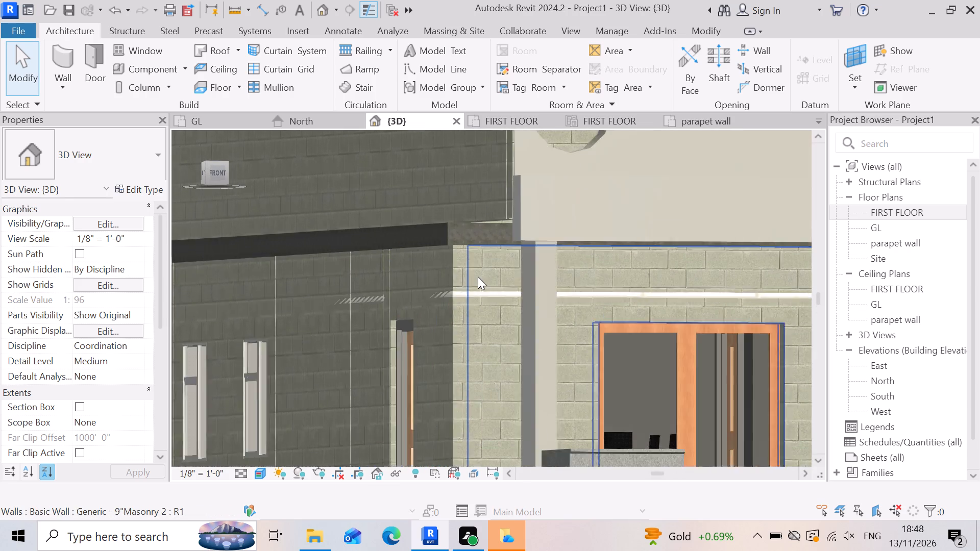
scroll(374, 342, "down", 7)
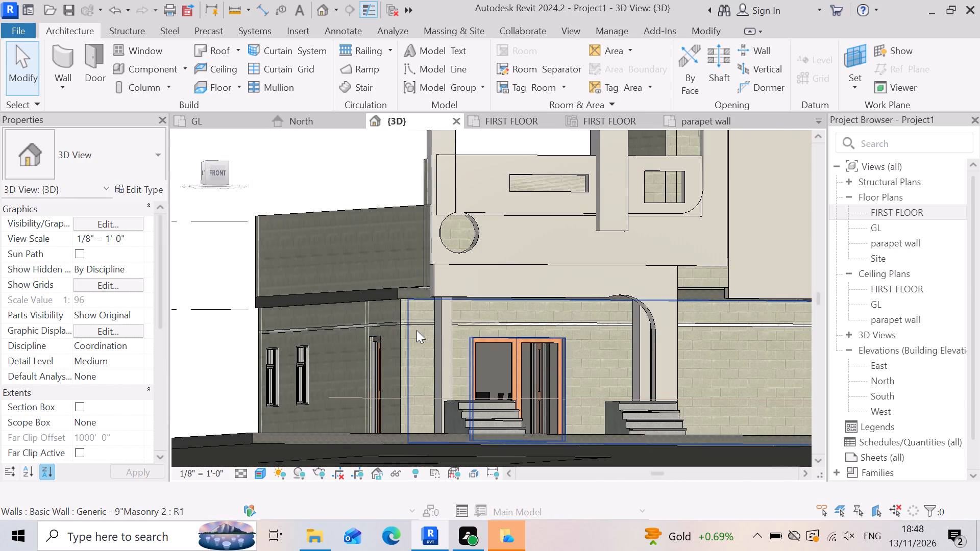
scroll(328, 311, "up", 2)
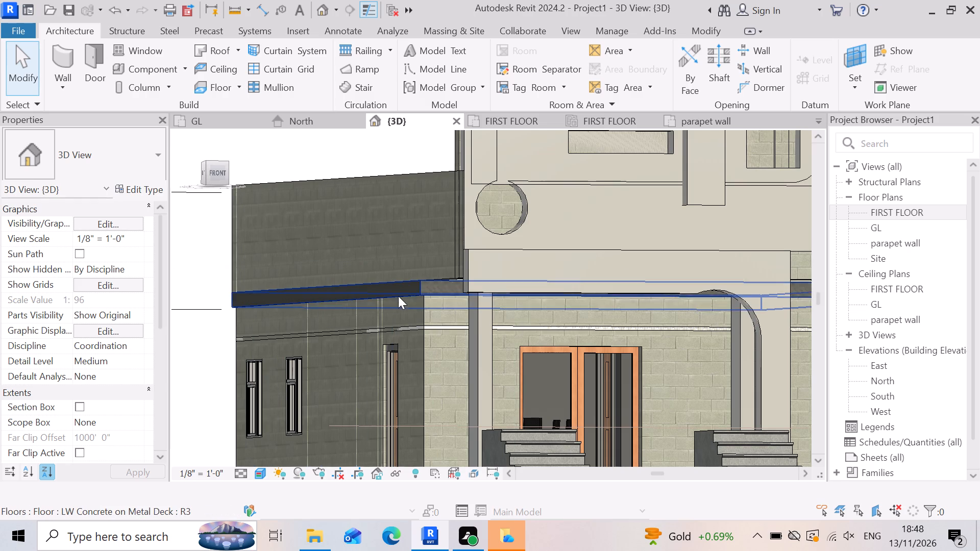
Edit the new slab's boundary in the FIRST FLOOR plan and delete its front line across the kitchen and portico.
left_click(442, 289)
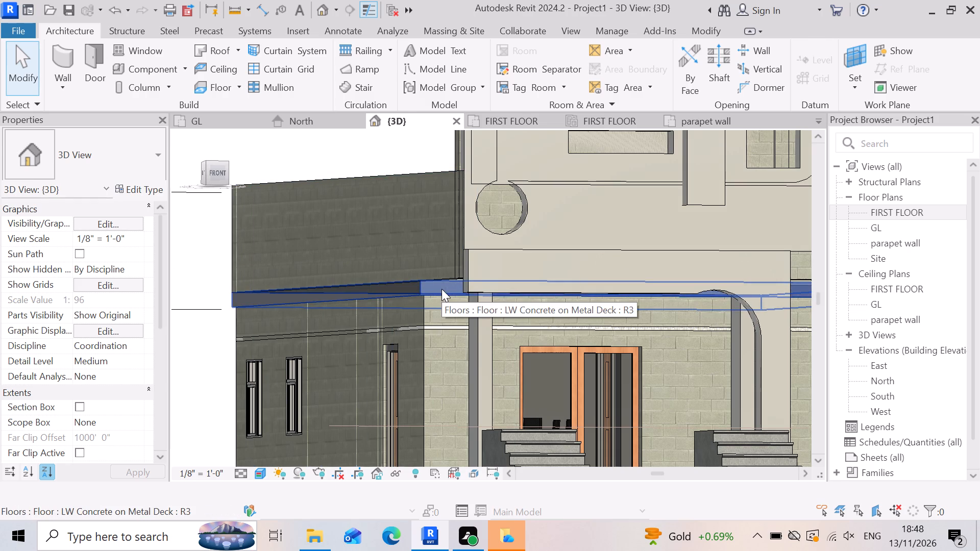
left_click(664, 63)
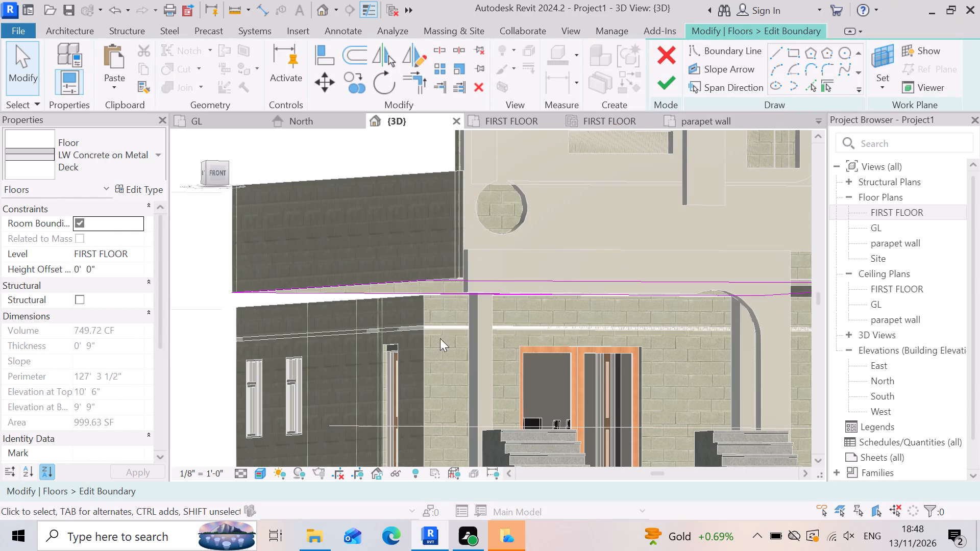
scroll(541, 294, "up", 1)
double_click(894, 211)
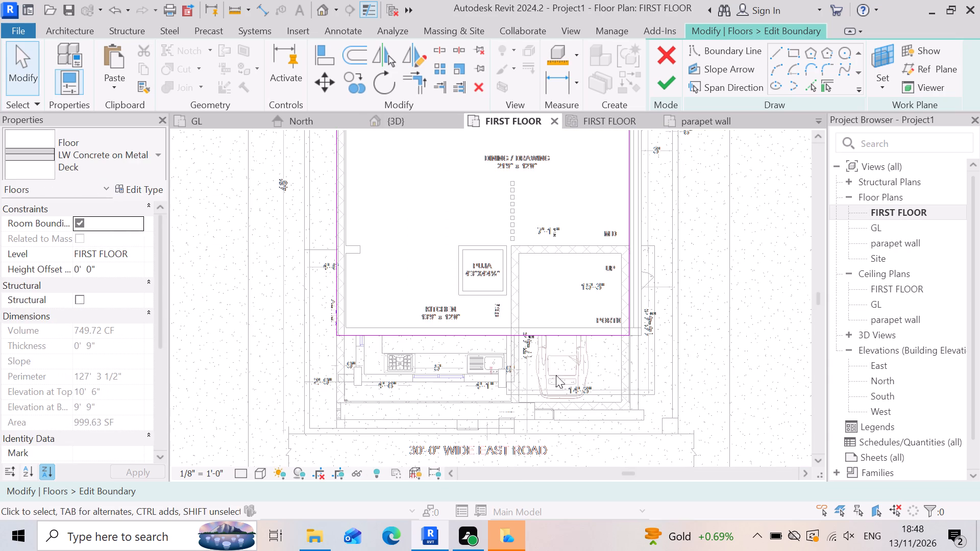
scroll(591, 352, "up", 5)
left_click(658, 318)
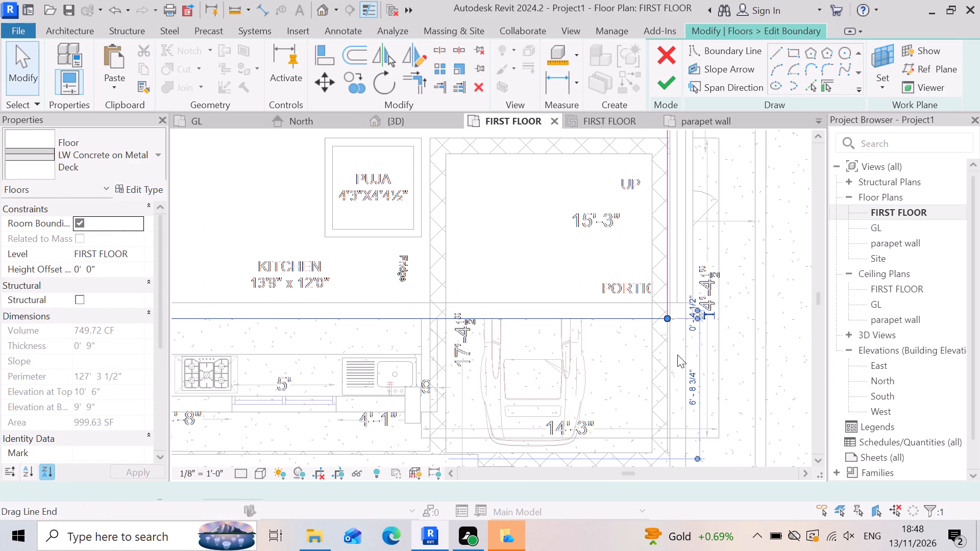
key("Delete")
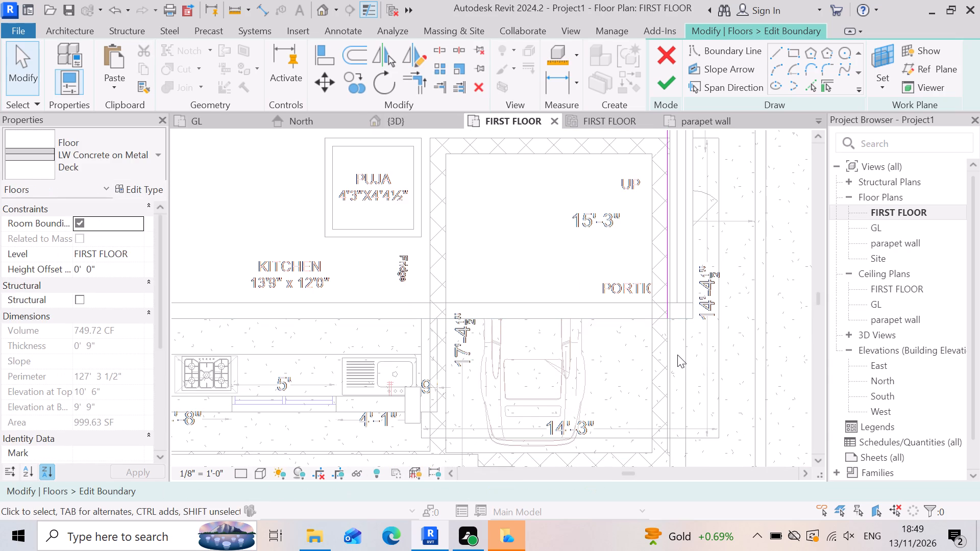
Extend the utility-side boundary line toward the road, past the front wall.
scroll(654, 354, "down", 4)
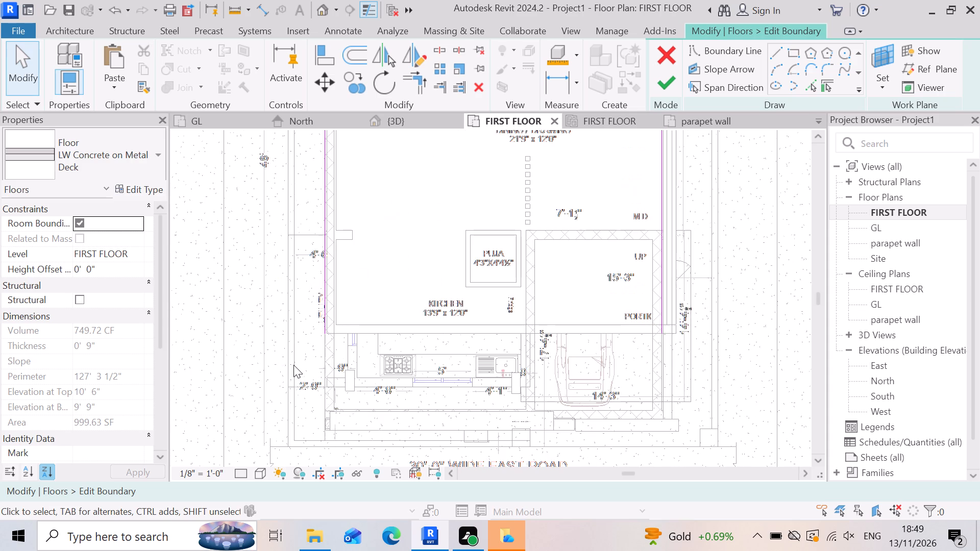
scroll(280, 361, "up", 6)
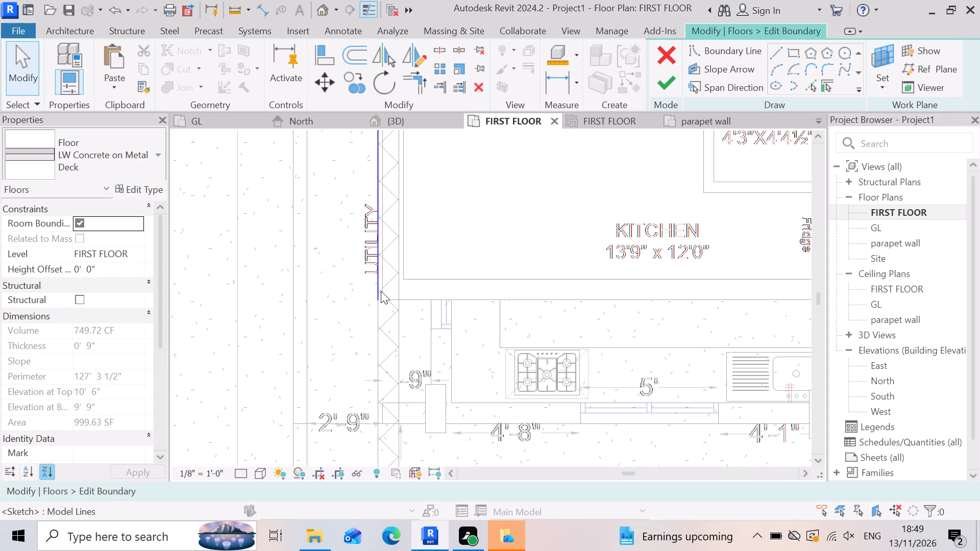
left_click(377, 292)
scroll(408, 295, "down", 4)
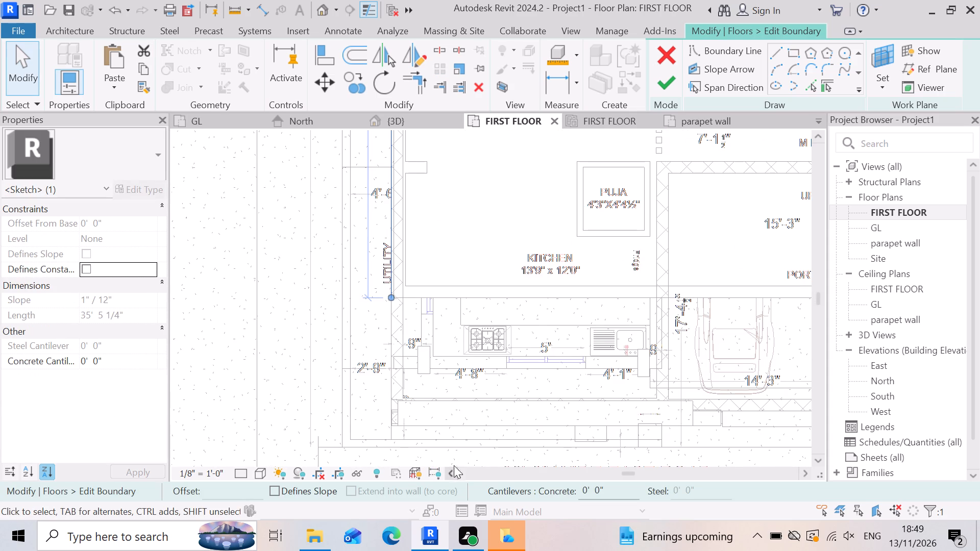
scroll(498, 385, "down", 2)
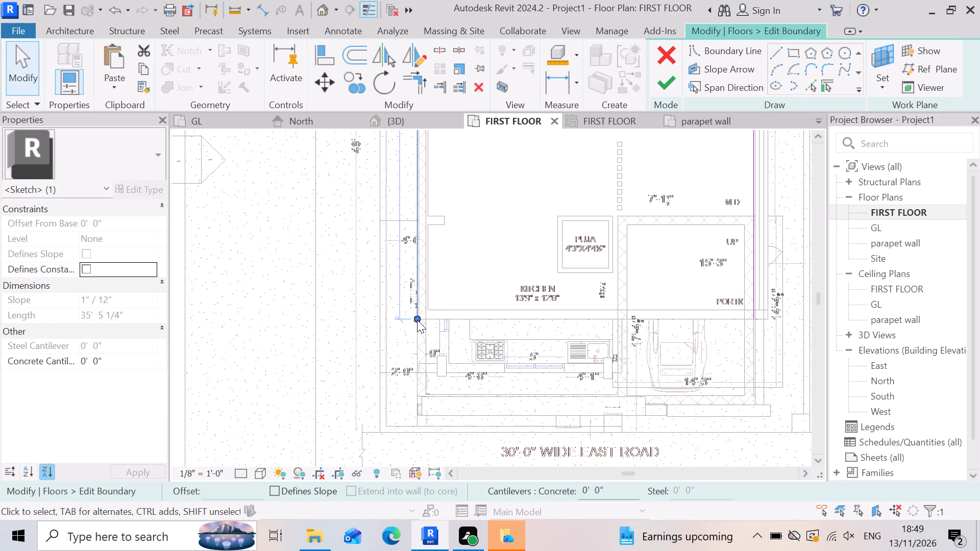
left_click_drag(417, 320, 429, 426)
left_click(429, 426)
key("Escape")
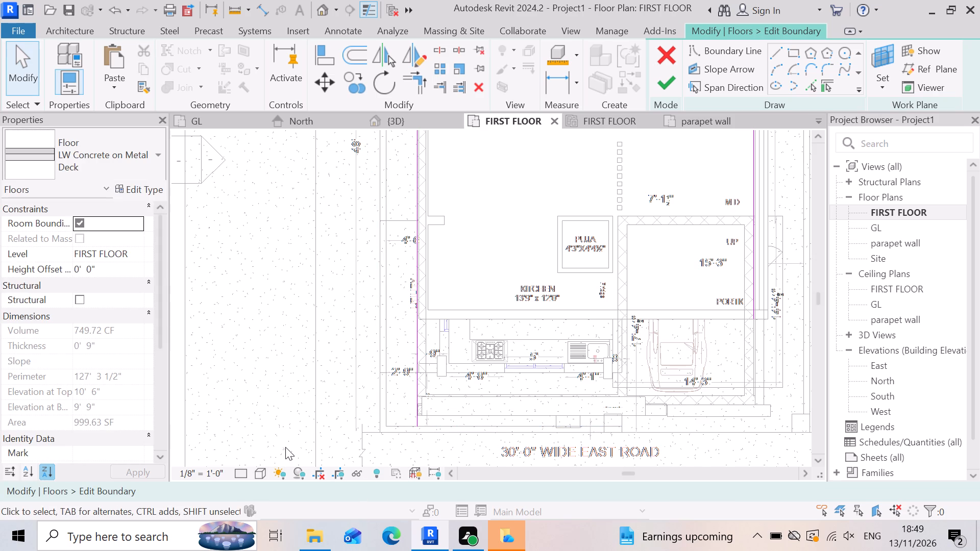
Extend the portico-side boundary line straight to the front edge of the facade, to a length of 43' 7 1/2".
scroll(286, 446, "down", 3)
left_click(596, 348)
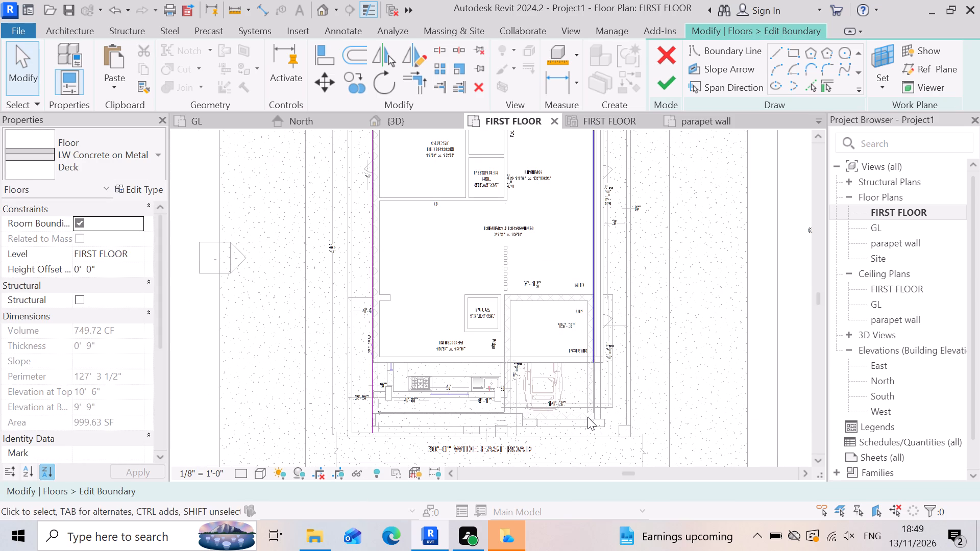
scroll(587, 417, "up", 3)
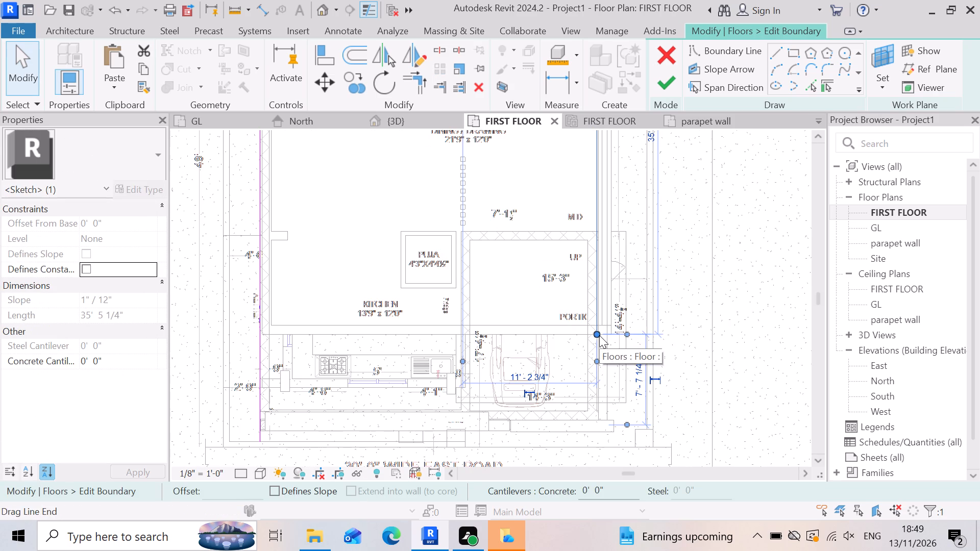
left_click_drag(597, 335, 617, 434)
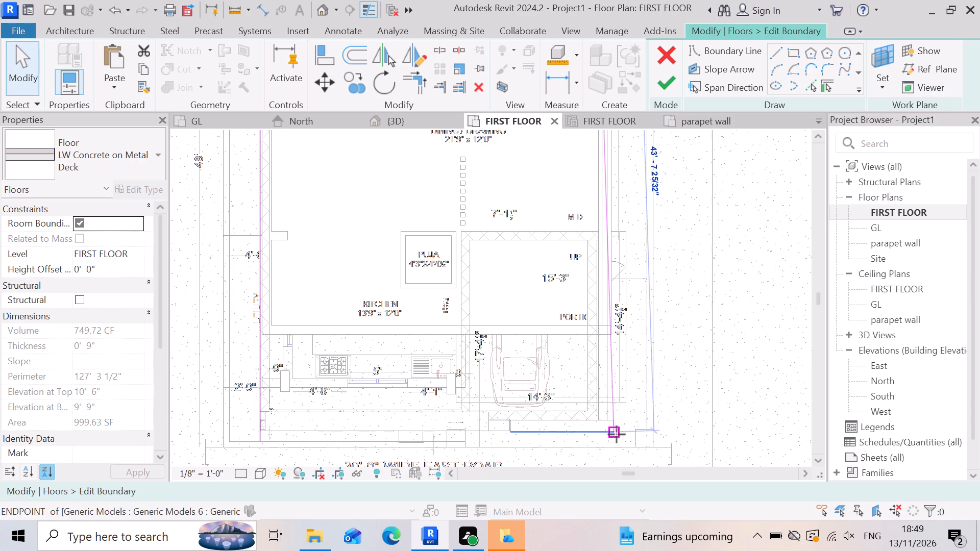
left_click_drag(617, 434, 616, 449)
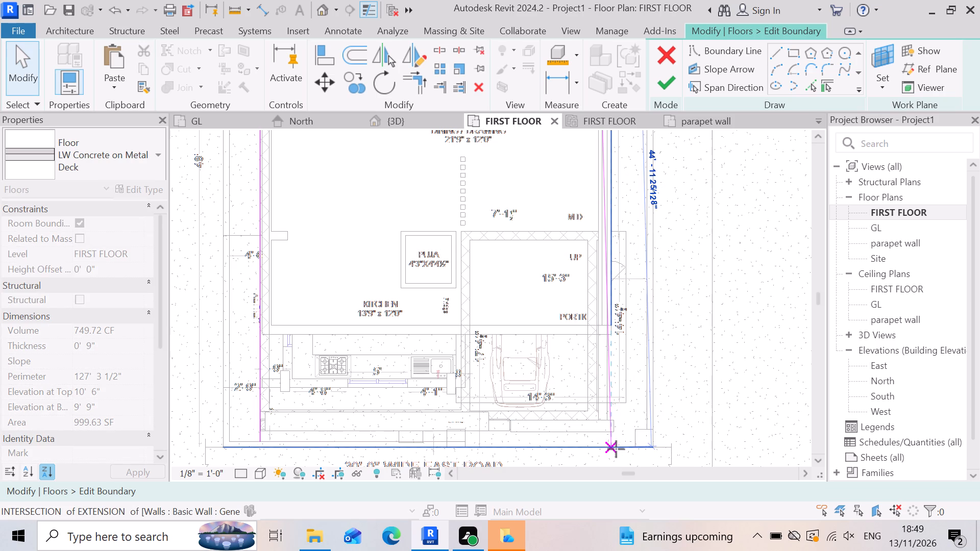
left_click_drag(616, 449, 601, 438)
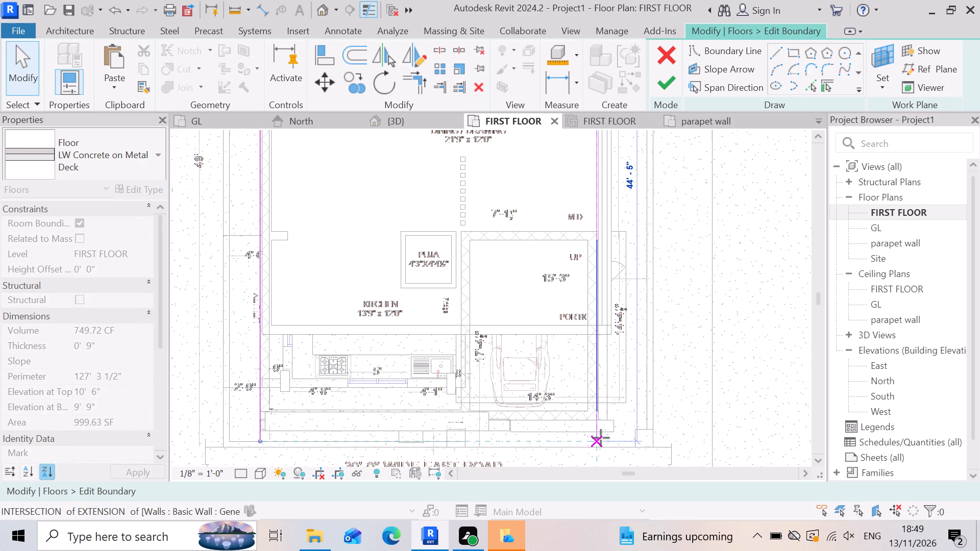
left_click_drag(601, 438, 605, 437)
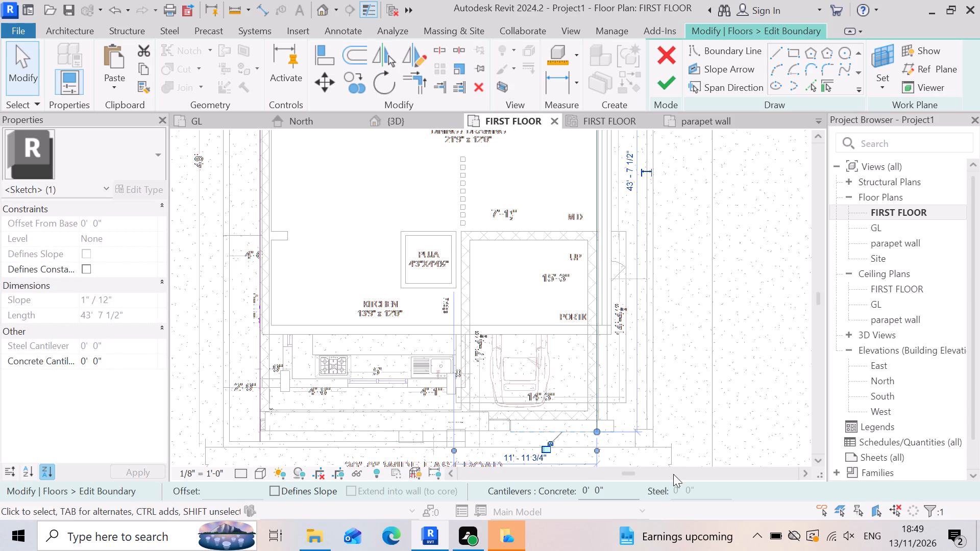
key("Escape")
Draw a horizontal front boundary line from the end of the portico-side line across to the utility-side line.
scroll(501, 419, "up", 2)
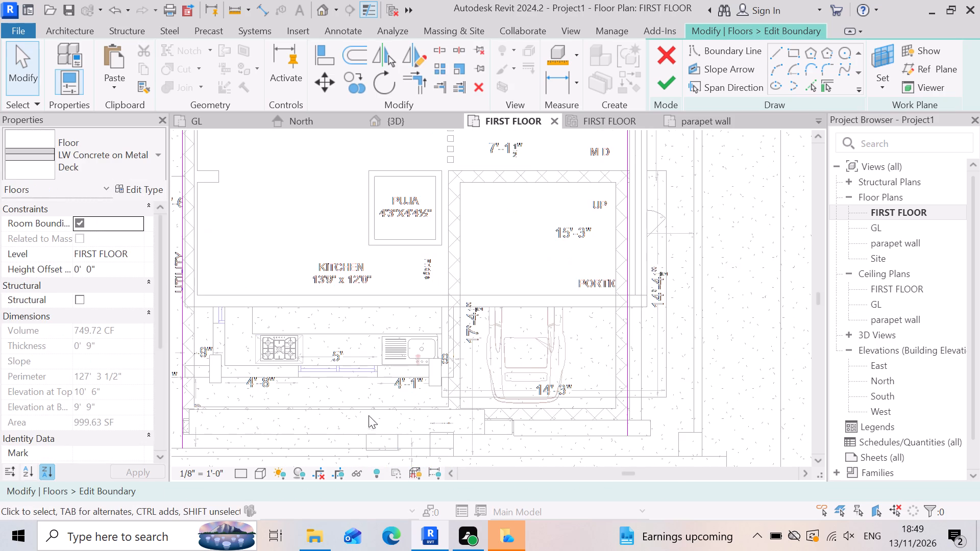
scroll(612, 344, "down", 3)
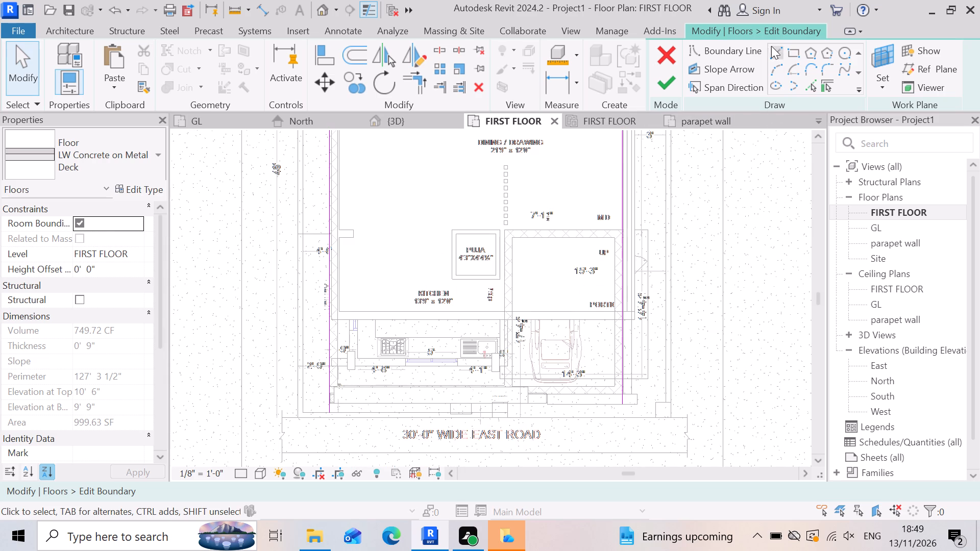
left_click(771, 46)
scroll(674, 346, "up", 2)
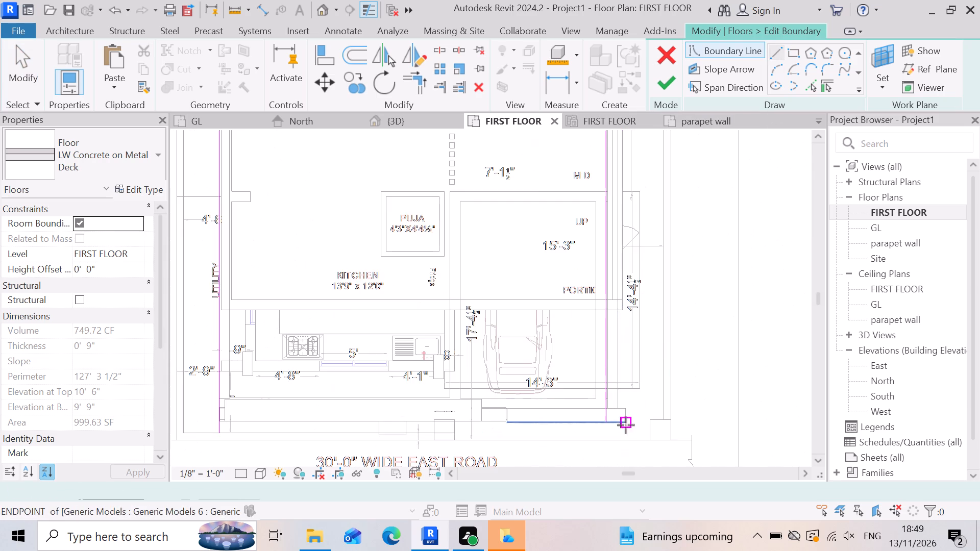
scroll(622, 427, "up", 4)
left_click(593, 418)
scroll(628, 439, "down", 3)
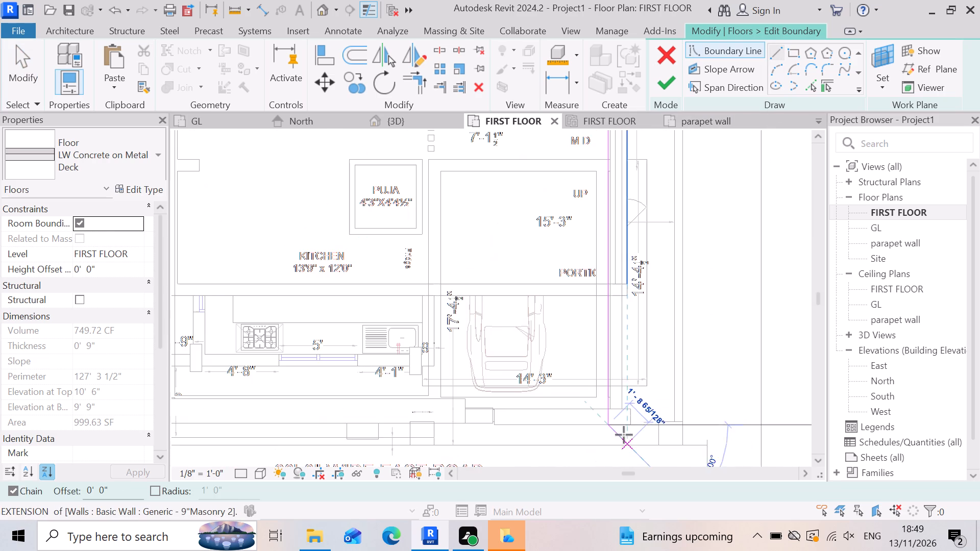
scroll(557, 450, "down", 4)
scroll(339, 432, "up", 2)
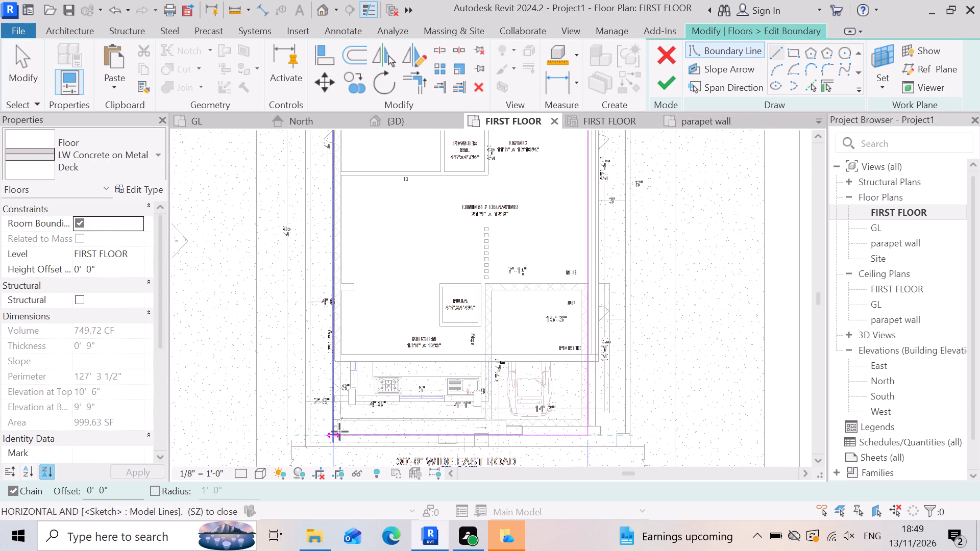
scroll(339, 432, "up", 10)
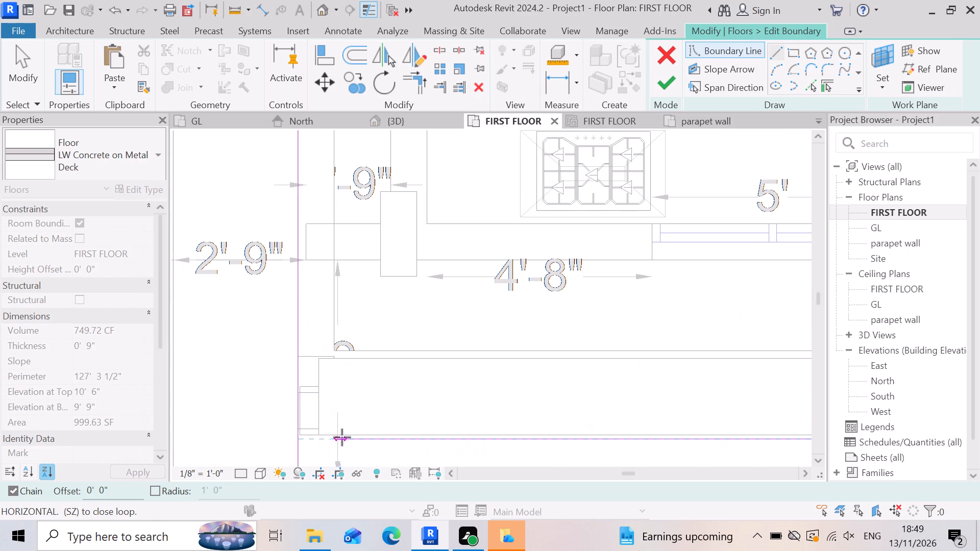
left_click(296, 430)
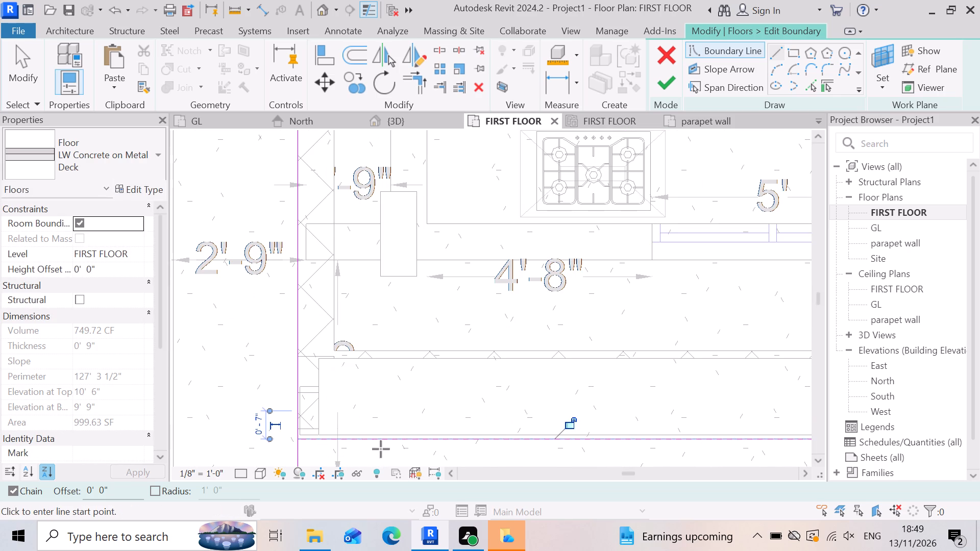
key("Escape")
scroll(432, 310, "down", 3)
key("Escape")
scroll(339, 445, "up", 1)
key("Escape")
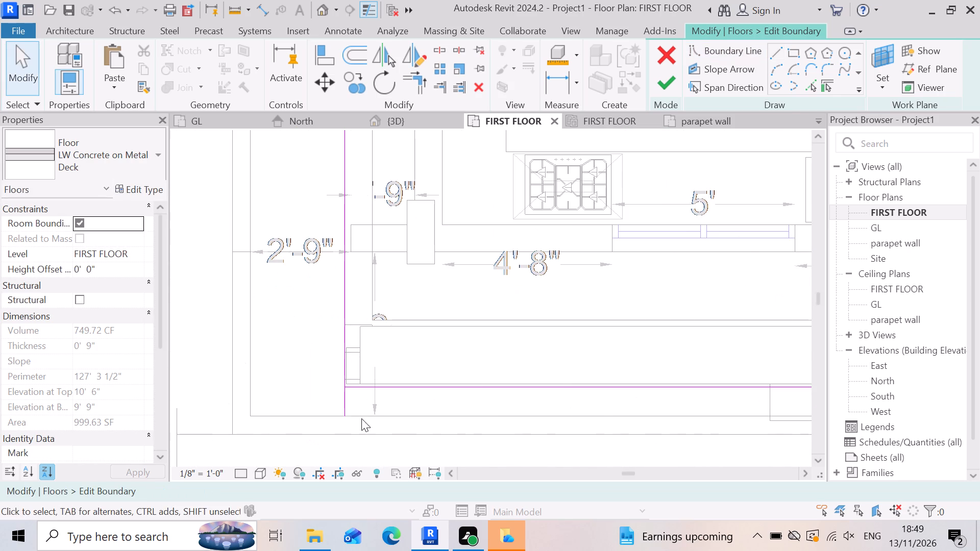
Shorten the utility-side boundary line to meet the new front line at the corner, 43' 7 1/2" long.
left_click(345, 406)
left_click_drag(345, 415, 349, 387)
left_click(349, 387)
key("Escape")
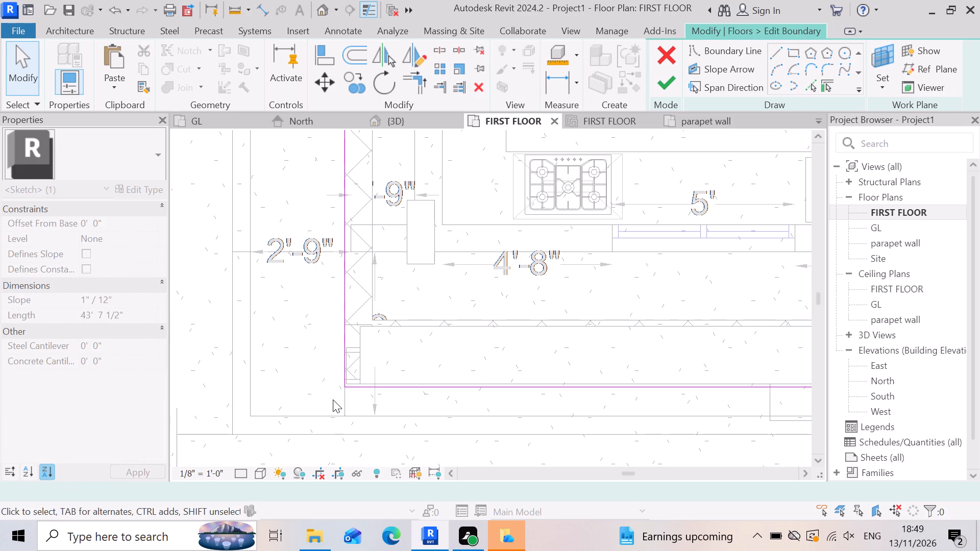
scroll(333, 399, "down", 11)
scroll(591, 400, "up", 7)
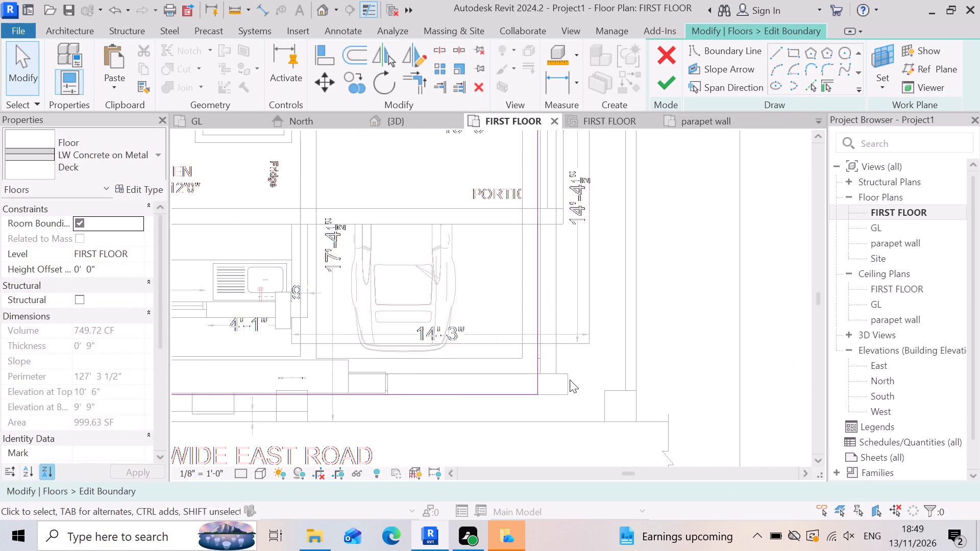
Trim the front boundary line and the portico-side boundary line to each other at their corner.
scroll(529, 375, "up", 3)
scroll(548, 330, "down", 3)
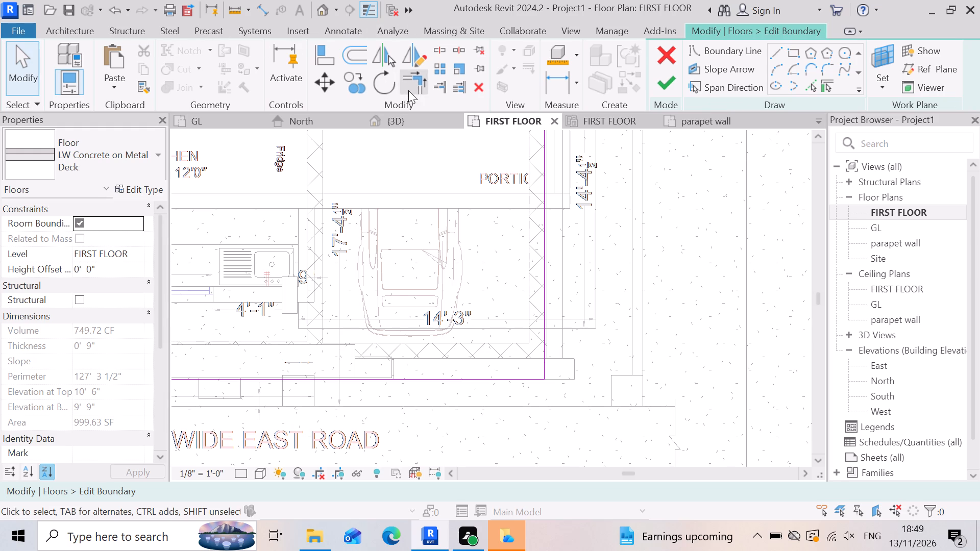
left_click(419, 82)
left_click(525, 374)
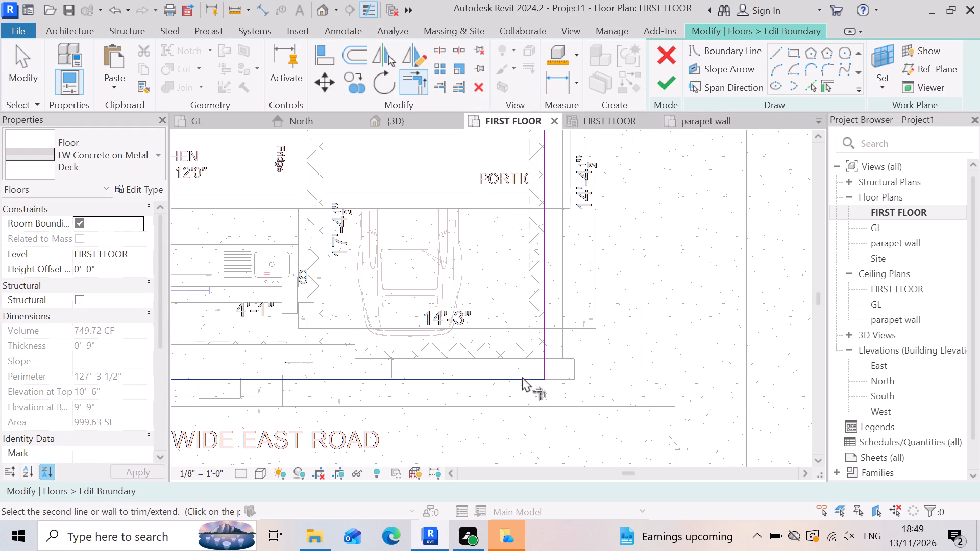
left_click(546, 360)
left_click(544, 360)
Trim the utility-side boundary line and the front boundary line to each other at their corner.
scroll(576, 348, "down", 3)
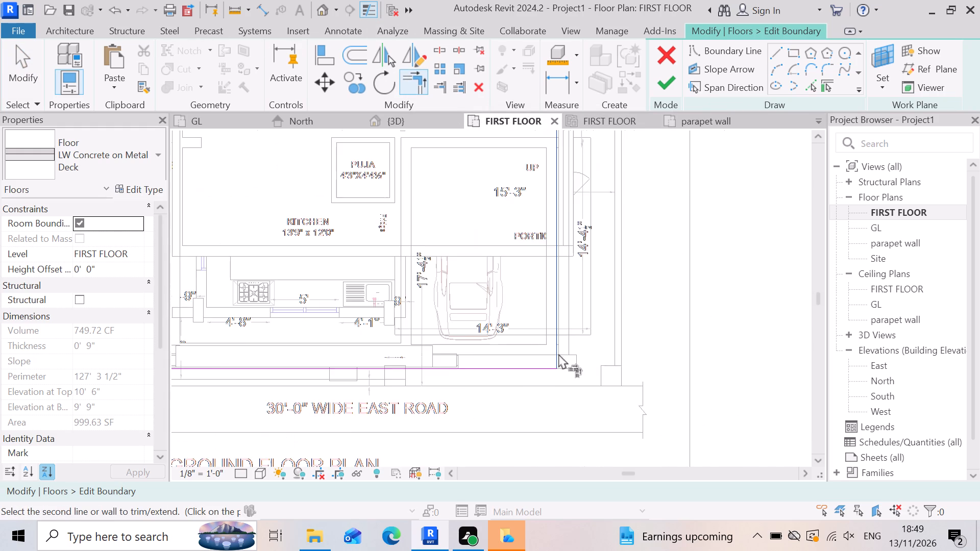
scroll(530, 363, "down", 3)
scroll(274, 362, "up", 8)
scroll(326, 341, "up", 3)
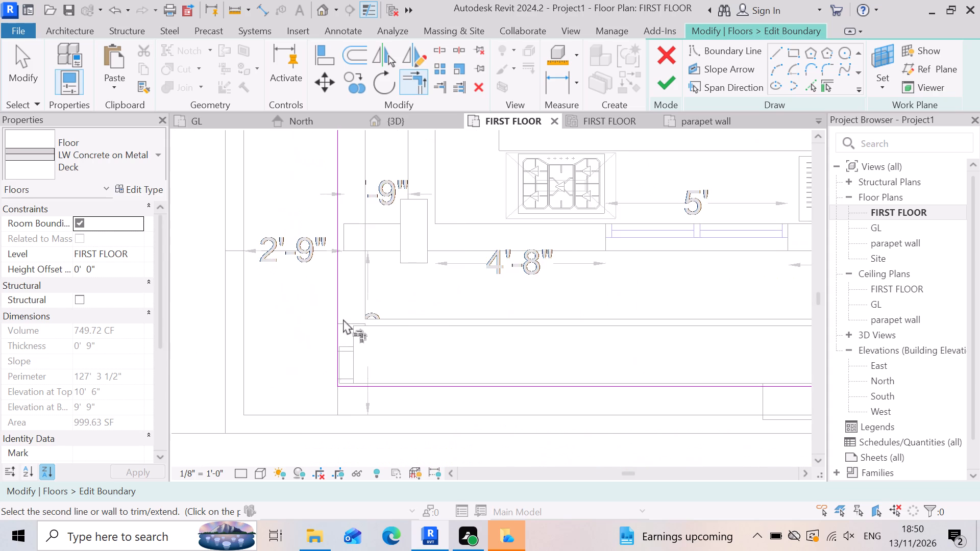
scroll(339, 294, "up", 3)
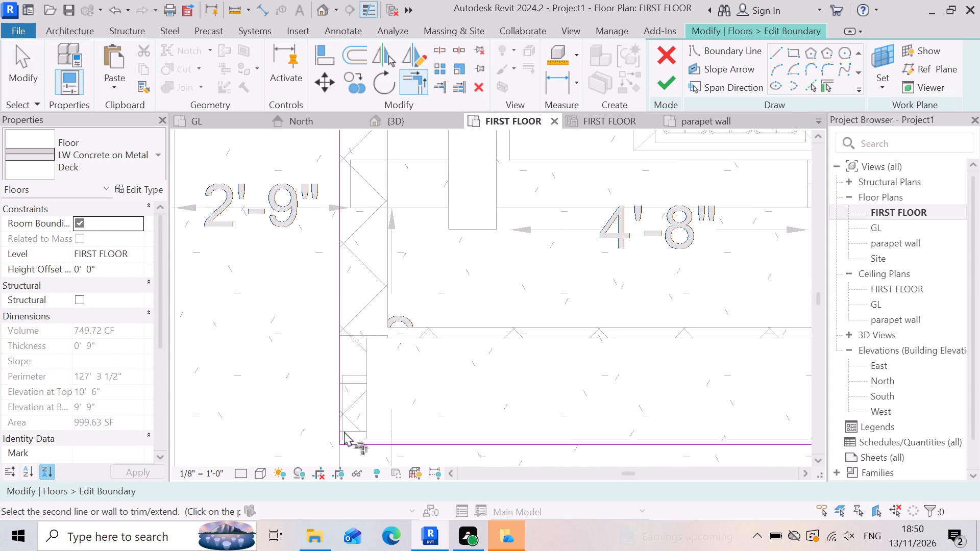
scroll(344, 431, "up", 6)
left_click(327, 354)
scroll(326, 336, "down", 5)
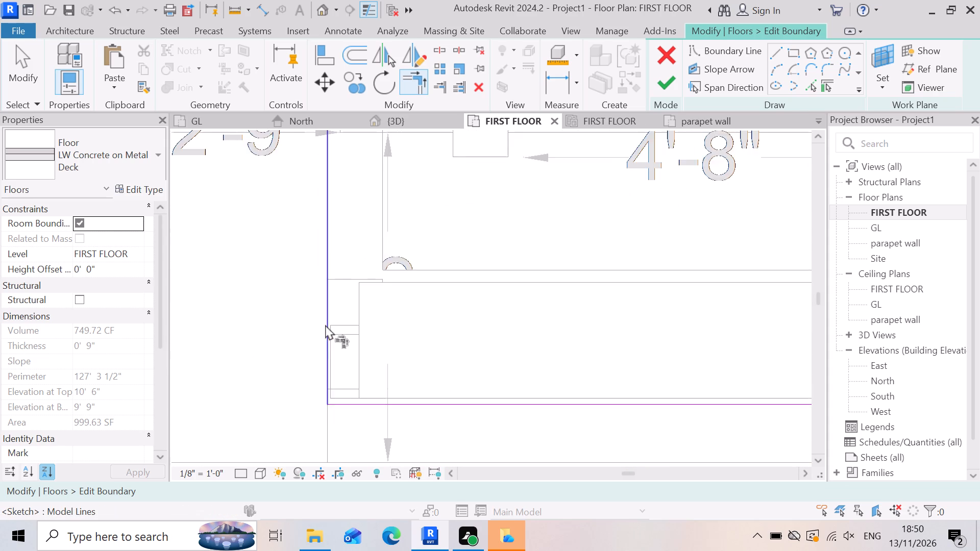
scroll(325, 324, "down", 2)
scroll(367, 405, "up", 3)
left_click(352, 370)
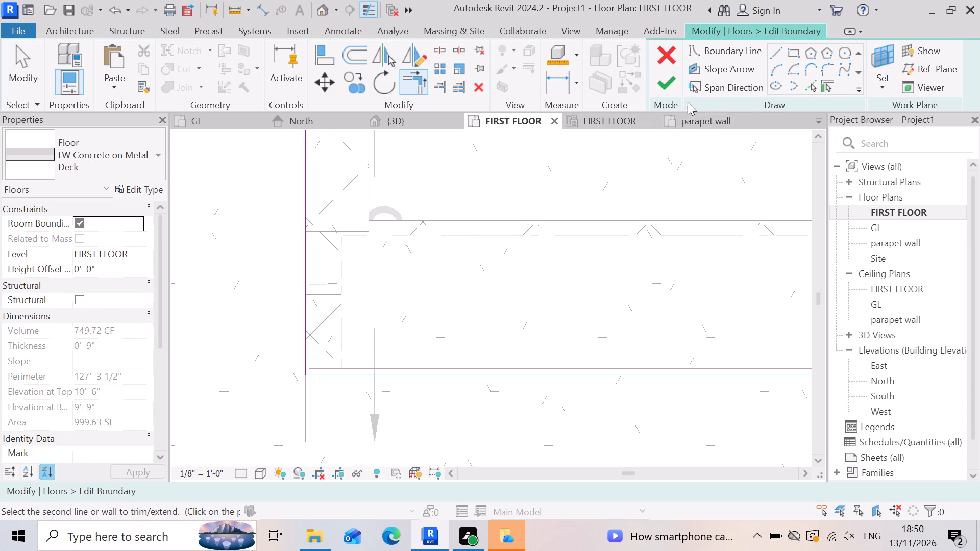
Finish the first-floor slab's boundary sketch and attach the walls reaching its level to the slab's bottom.
left_click(673, 84)
scroll(458, 310, "down", 4)
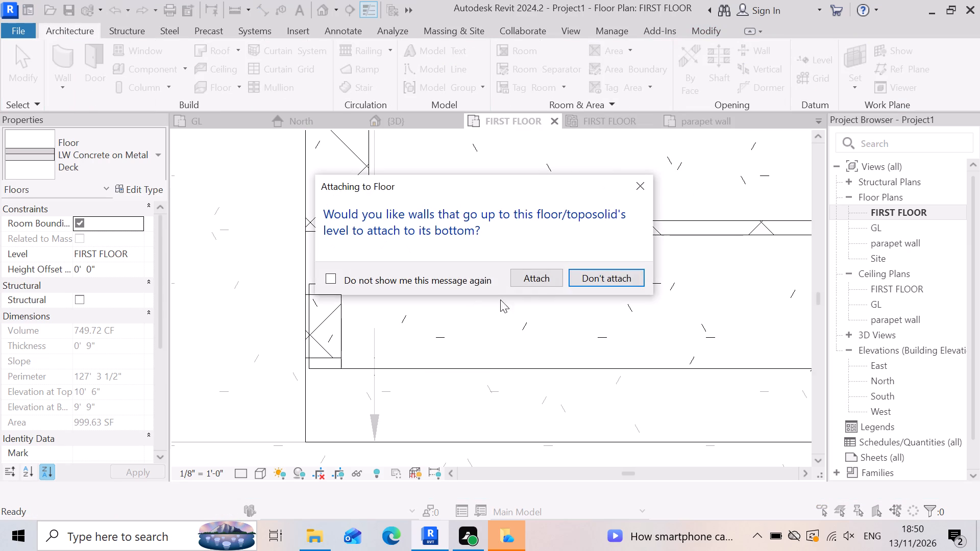
left_click(538, 283)
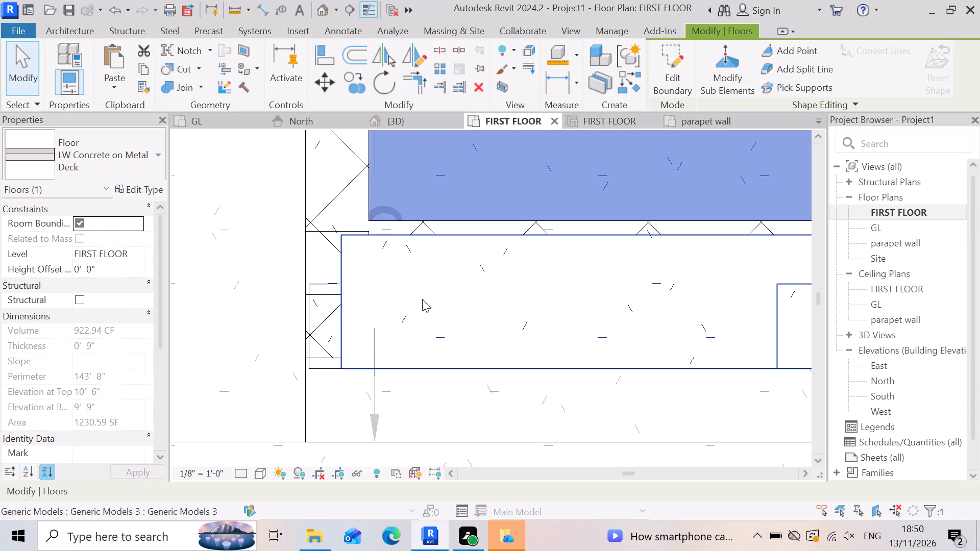
Examine the reshaped first-floor slab in the 3D view, where it meets the front facade, arch and front wall.
scroll(325, 307, "down", 19)
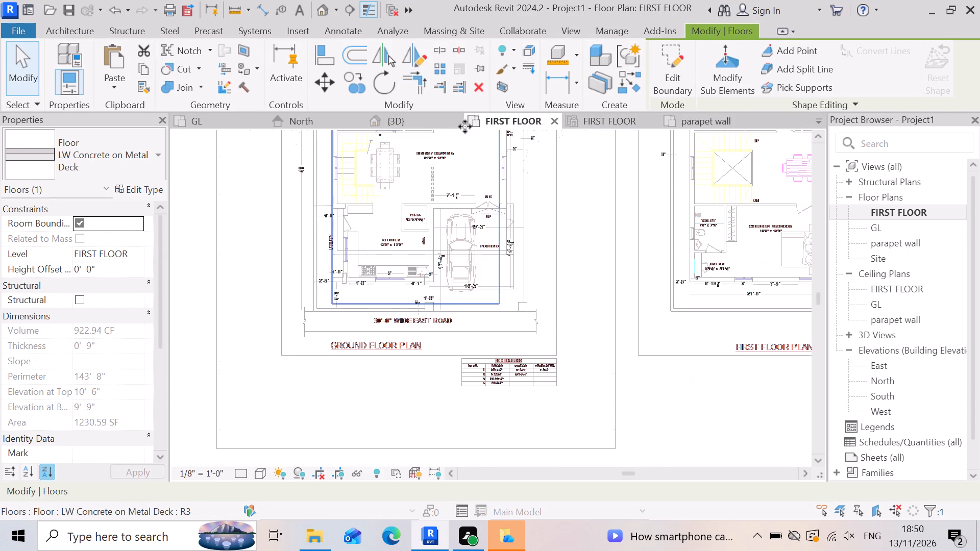
left_click(410, 119)
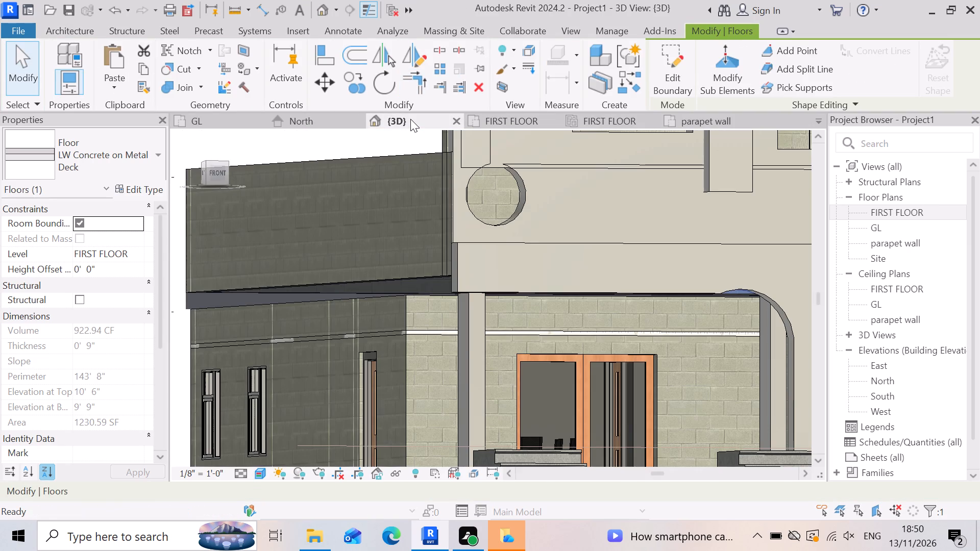
scroll(393, 318, "down", 5)
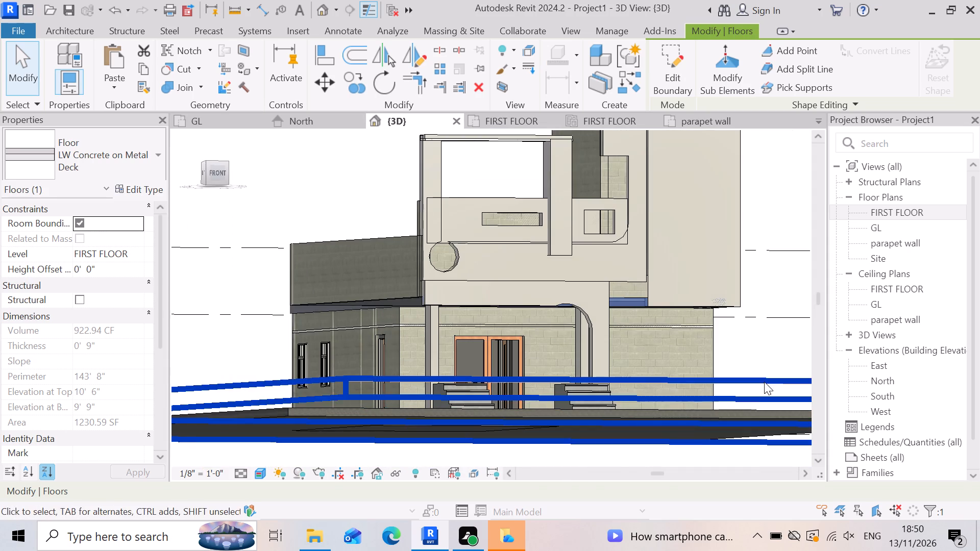
left_click(770, 352)
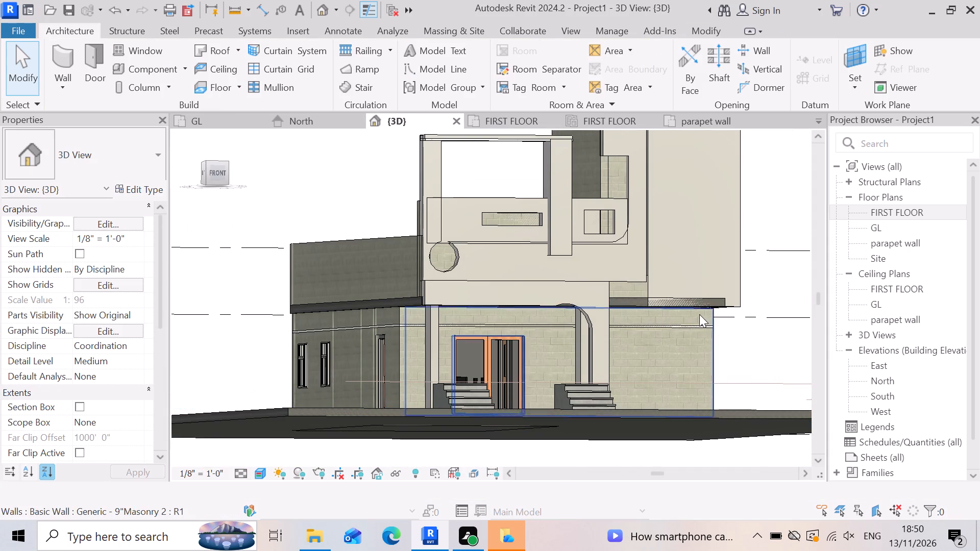
right_click_drag(697, 305, 689, 329, "shift")
middle_click_drag(697, 306, 689, 329, "shift")
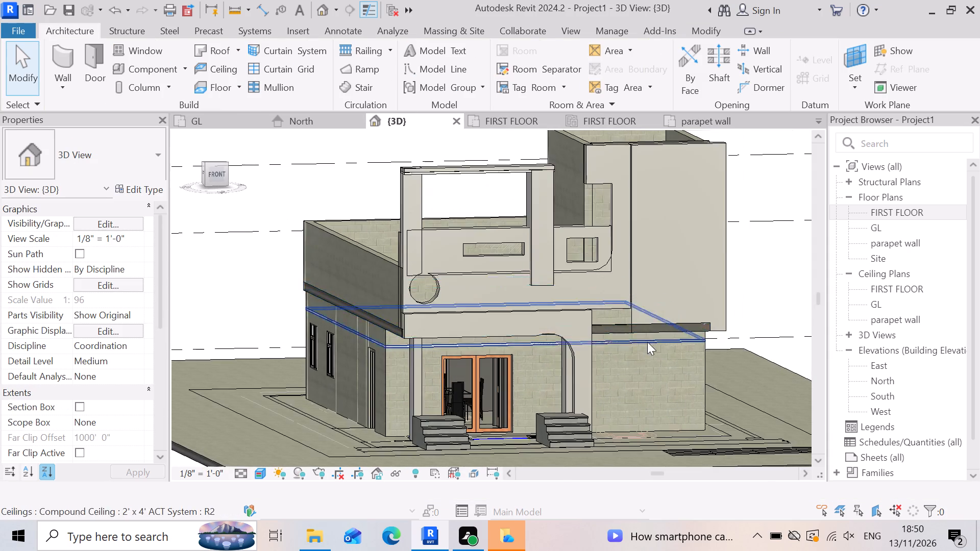
scroll(628, 324, "up", 3)
scroll(820, 336, "up", 2)
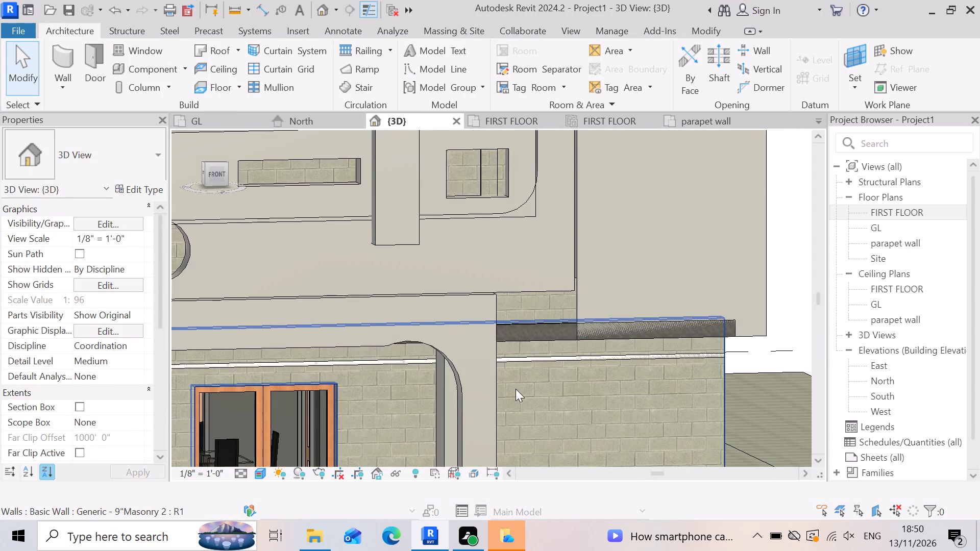
scroll(633, 320, "down", 3)
scroll(285, 380, "up", 2)
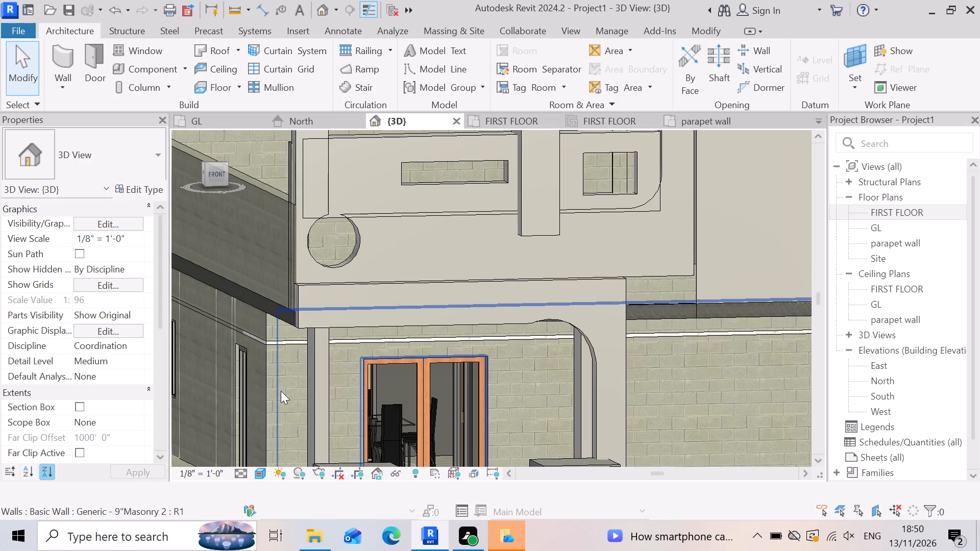
scroll(334, 410, "up", 1, "shift")
right_click_drag(334, 404, 336, 361, "shift")
middle_click_drag(334, 401, 336, 361, "shift")
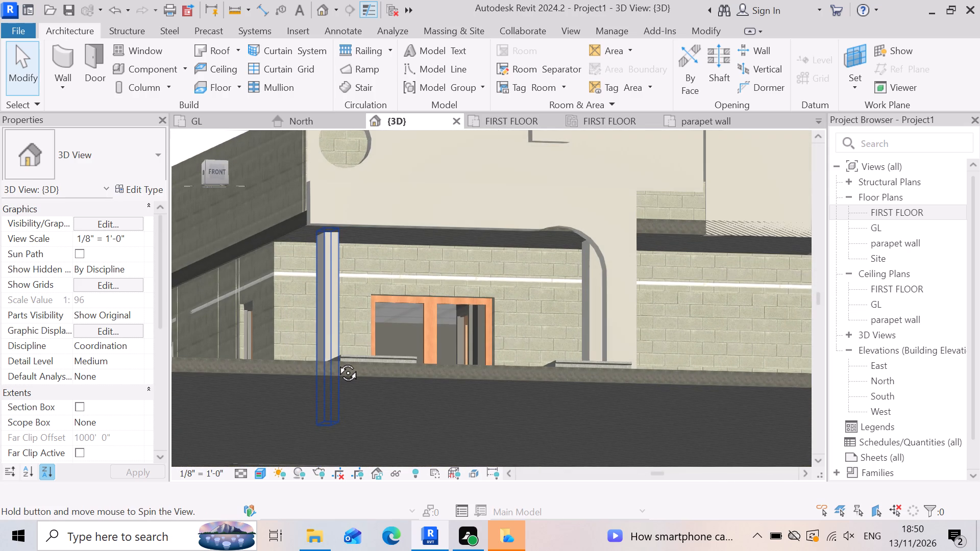
middle_click_drag(336, 361, 329, 385, "shift")
right_click_drag(336, 361, 329, 385, "shift")
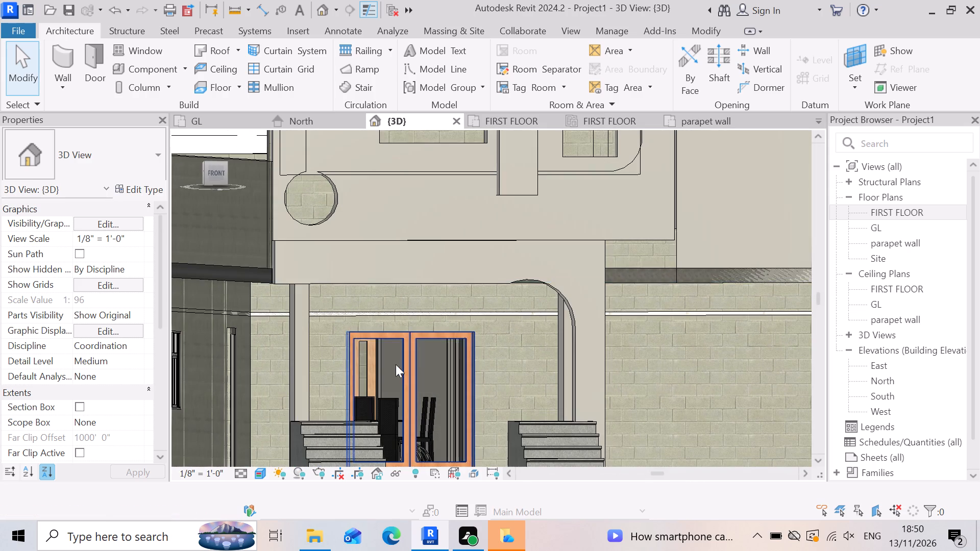
scroll(446, 309, "up", 2)
scroll(504, 264, "down", 3)
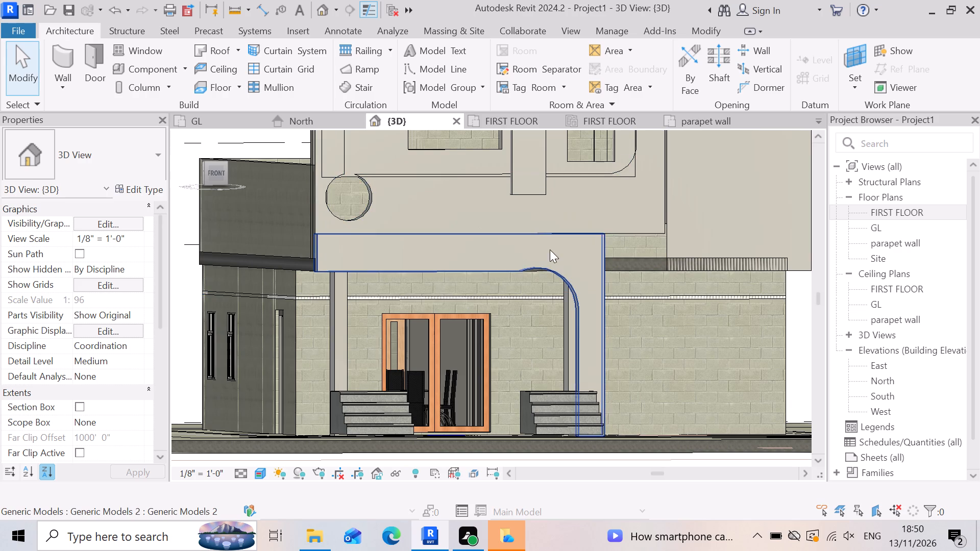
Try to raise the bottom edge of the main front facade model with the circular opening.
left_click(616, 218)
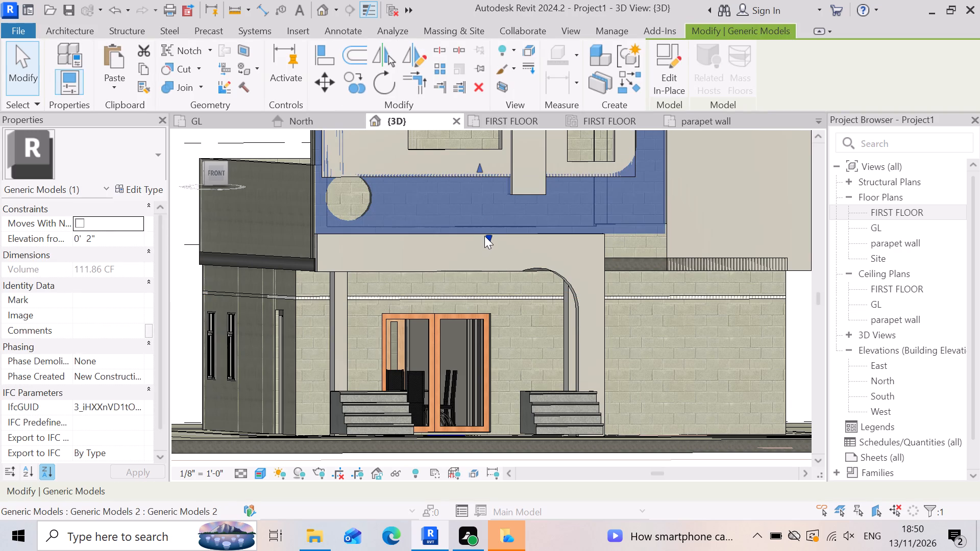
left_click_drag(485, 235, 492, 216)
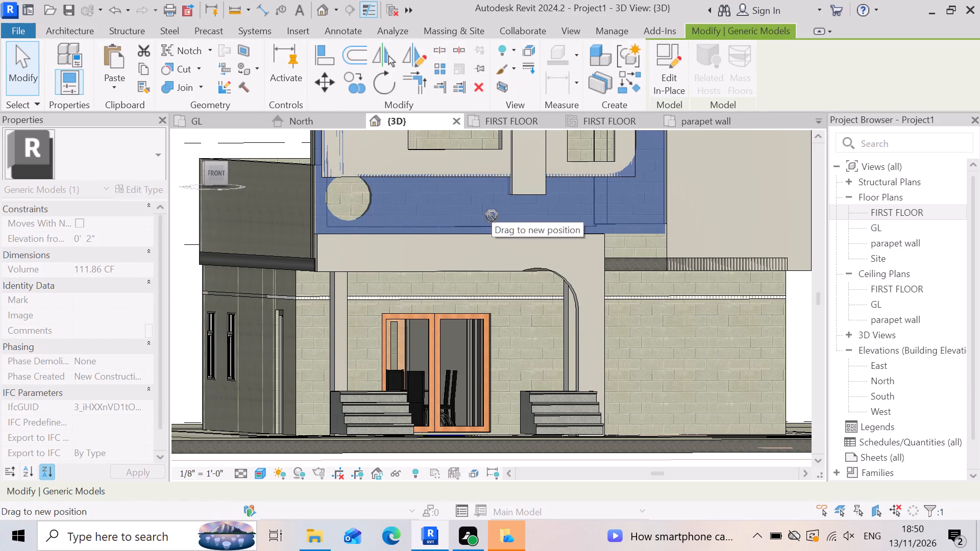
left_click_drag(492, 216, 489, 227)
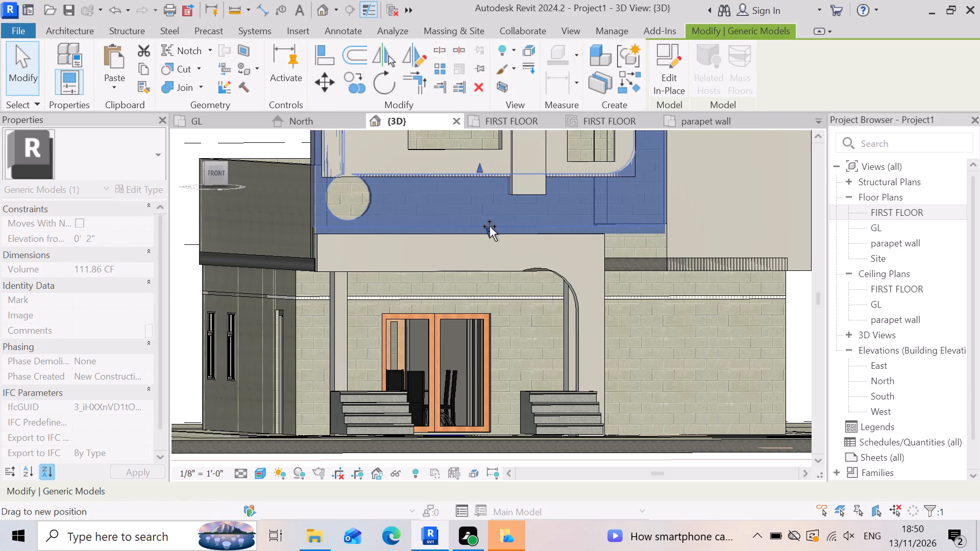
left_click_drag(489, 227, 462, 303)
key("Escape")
Examine the exposed slab edge between the arch frame and the plain facade panel beside it.
scroll(455, 263, "down", 4)
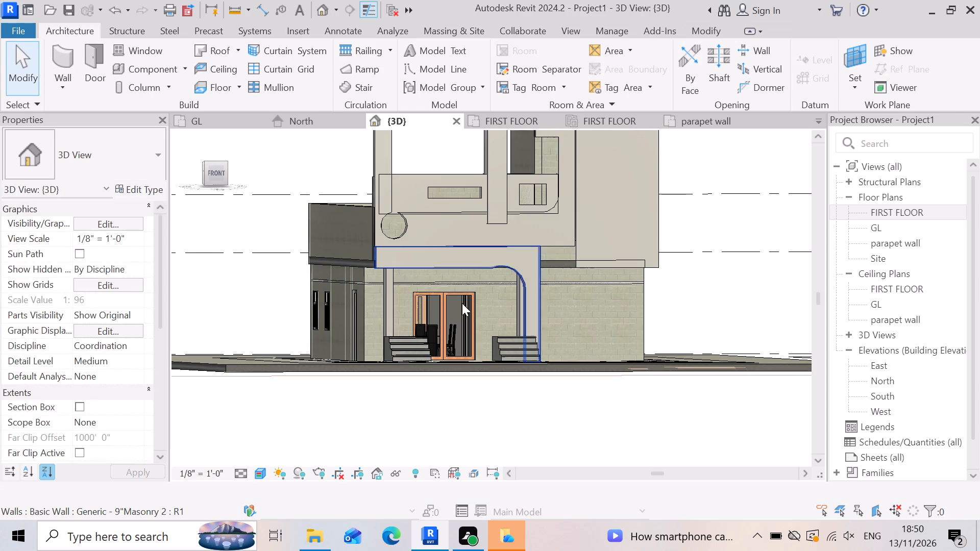
left_click_drag(462, 303, 540, 347)
scroll(701, 310, "up", 2)
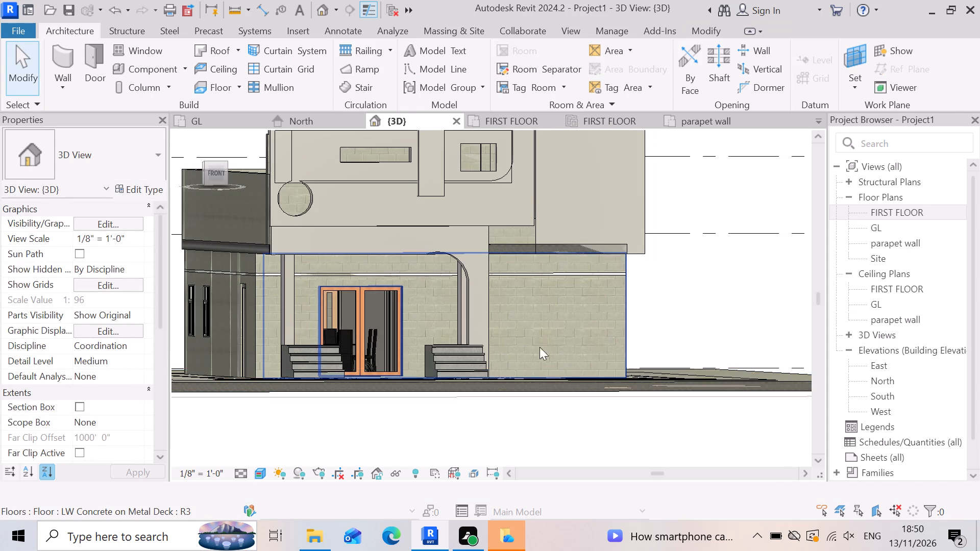
left_click_drag(540, 347, 605, 371)
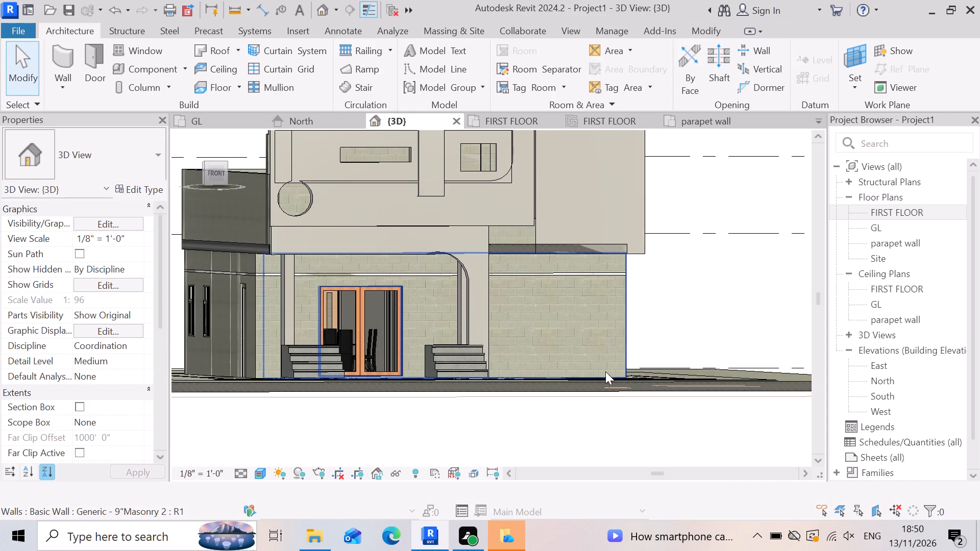
left_click_drag(605, 371, 300, 294)
scroll(572, 275, "up", 4)
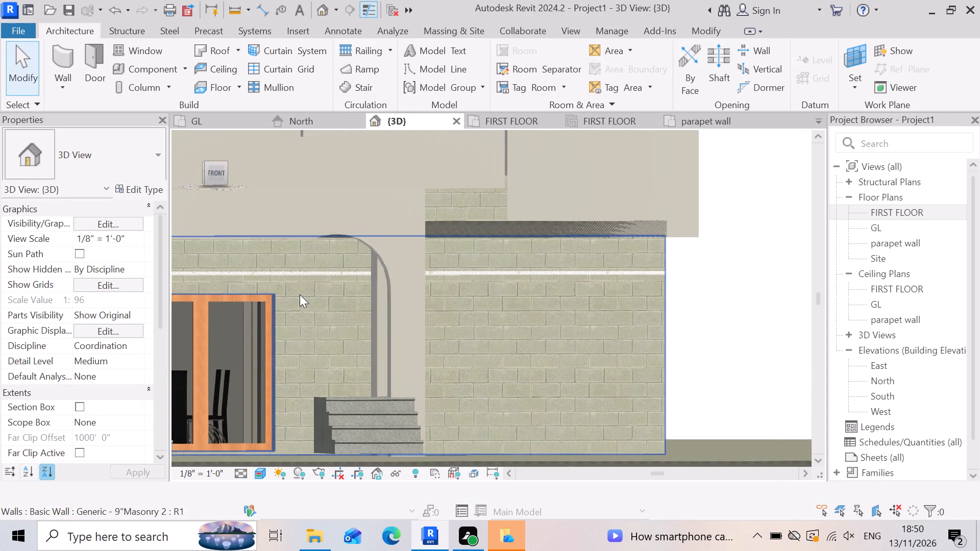
left_click_drag(300, 294, 517, 348)
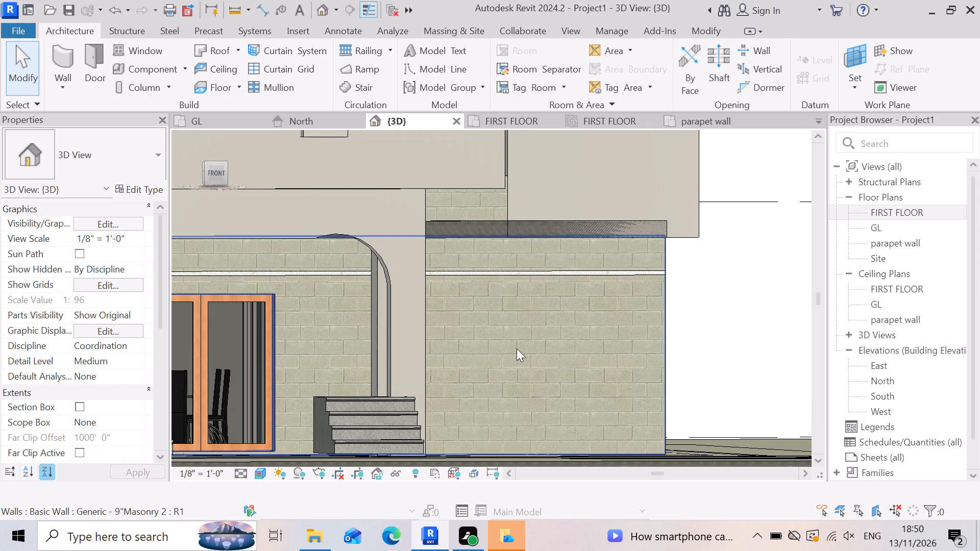
left_click_drag(517, 348, 455, 238)
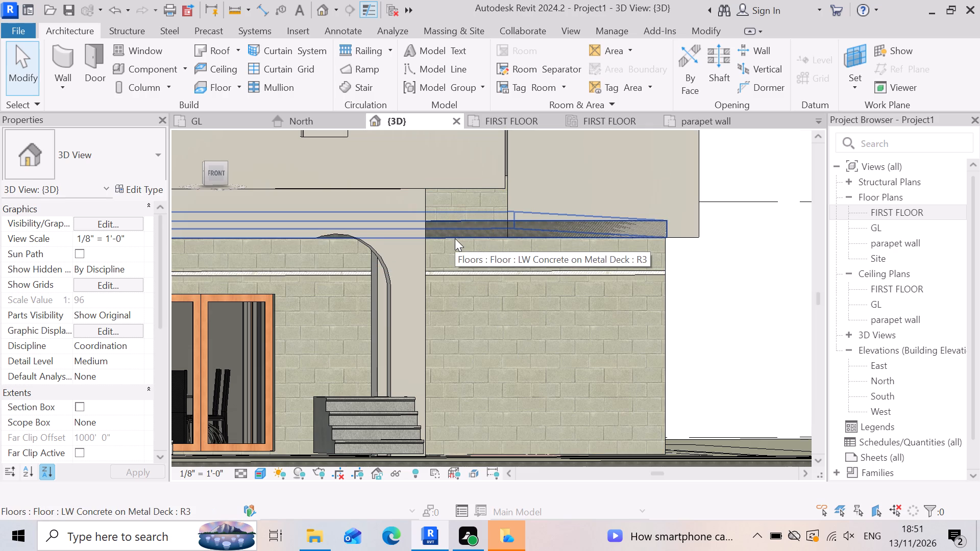
left_click_drag(455, 238, 569, 190)
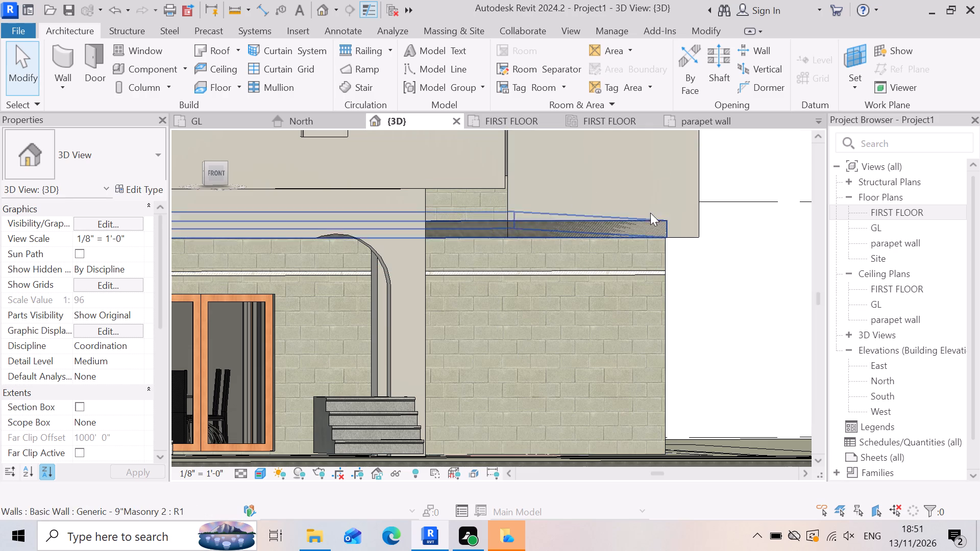
Raise the bottom edge of the plain facade panel above the slab to line up with the main facade's bottom edge.
left_click(663, 186)
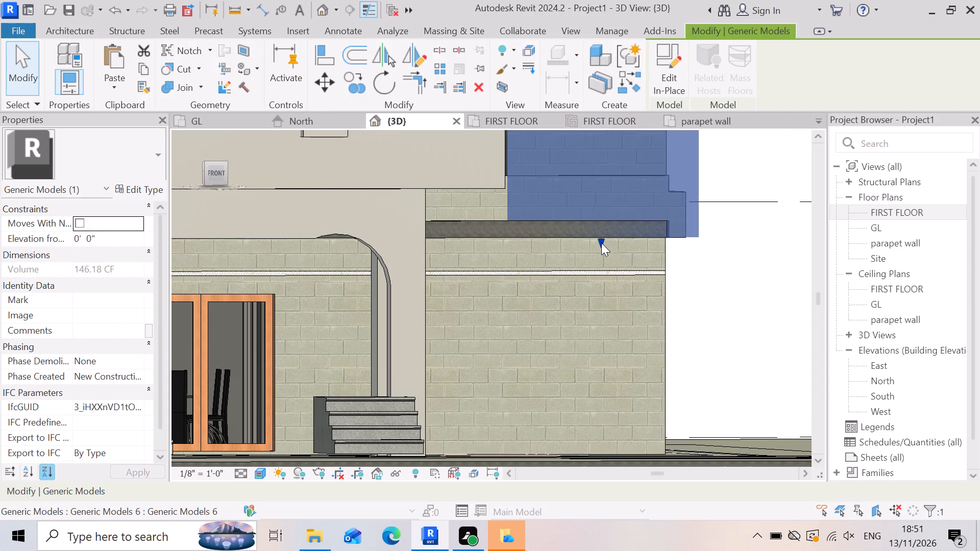
left_click_drag(599, 240, 596, 184)
left_click(595, 183)
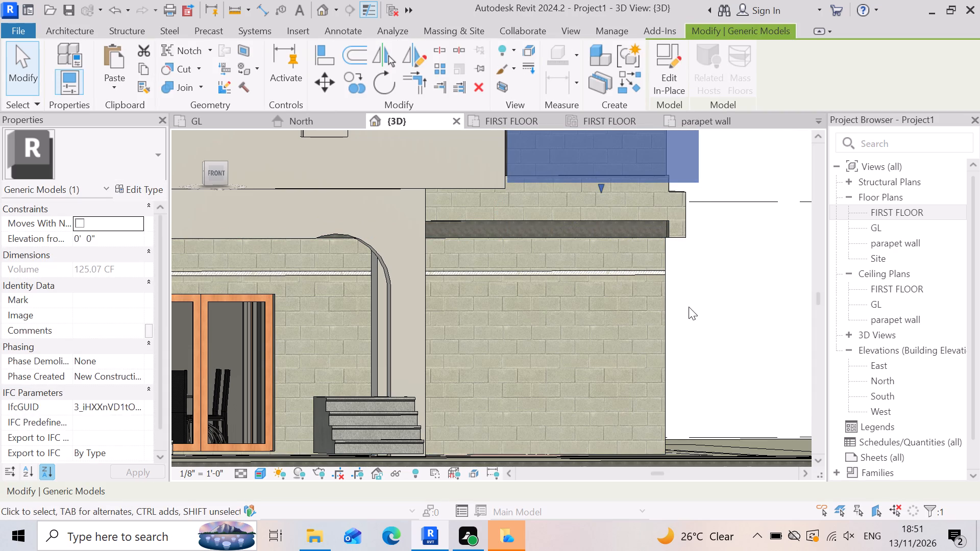
key("Escape")
scroll(580, 382, "down", 1)
left_click(632, 198)
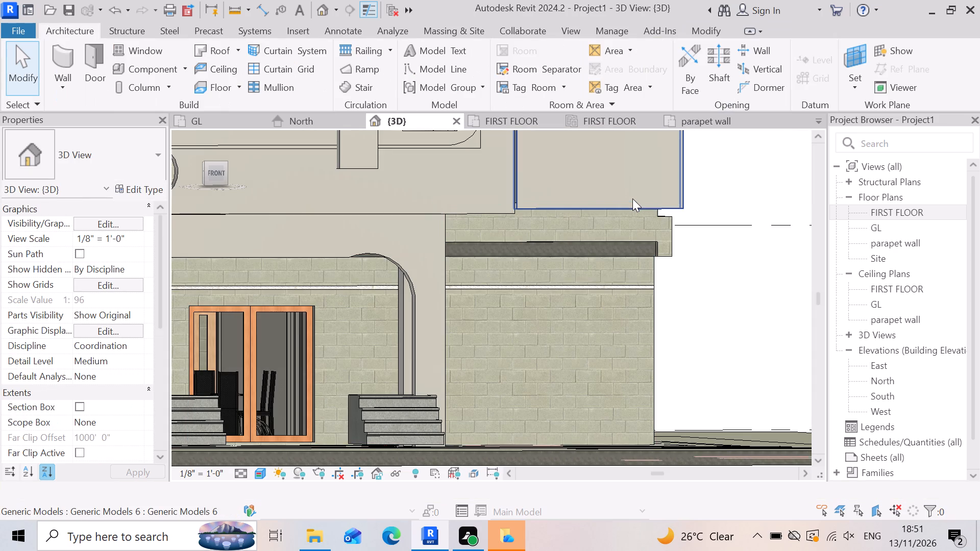
scroll(586, 215, "up", 2)
left_click_drag(605, 209, 604, 208)
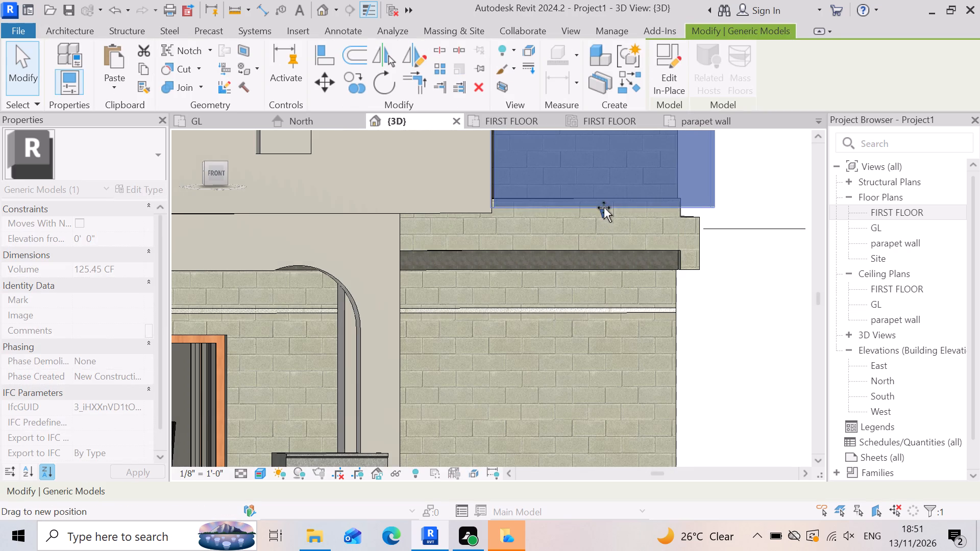
left_click_drag(604, 208, 604, 213)
left_click(604, 213)
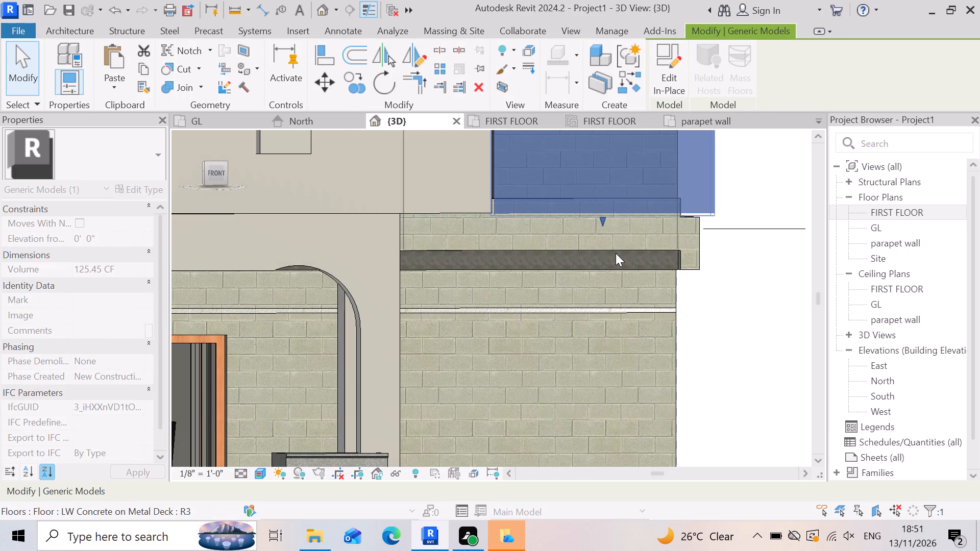
key("Escape")
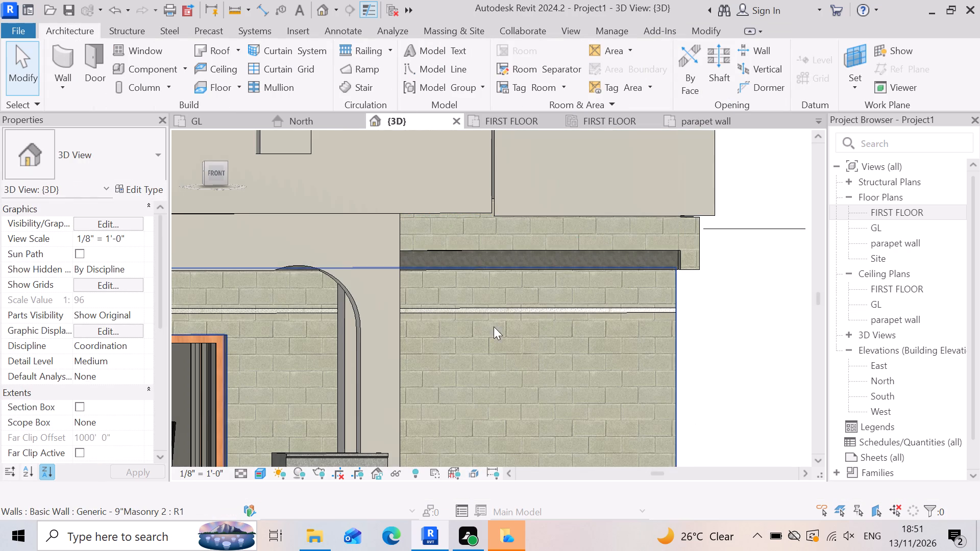
Select the ground-floor front wall, Generic - 9"Masonry 2, behind the arch and entrance steps.
scroll(572, 243, "down", 6)
left_click(541, 321)
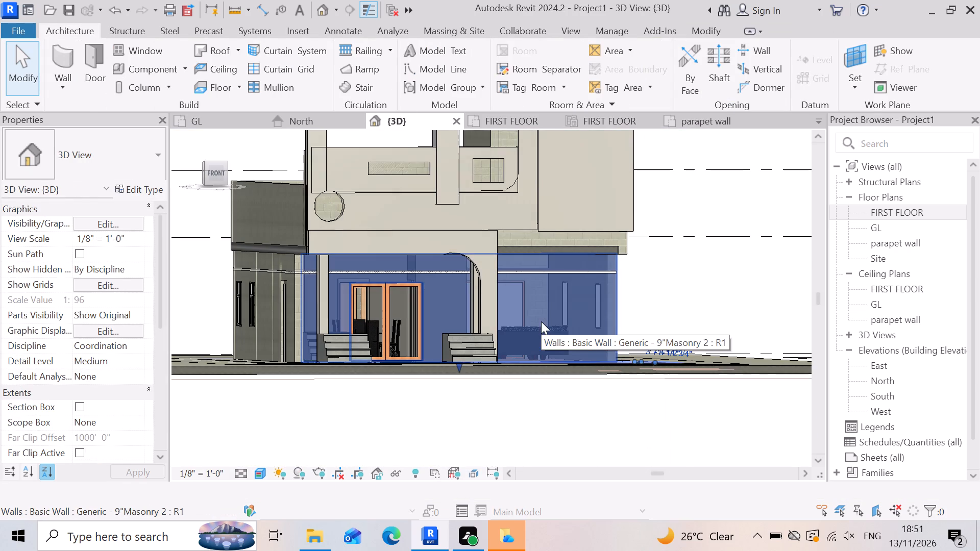
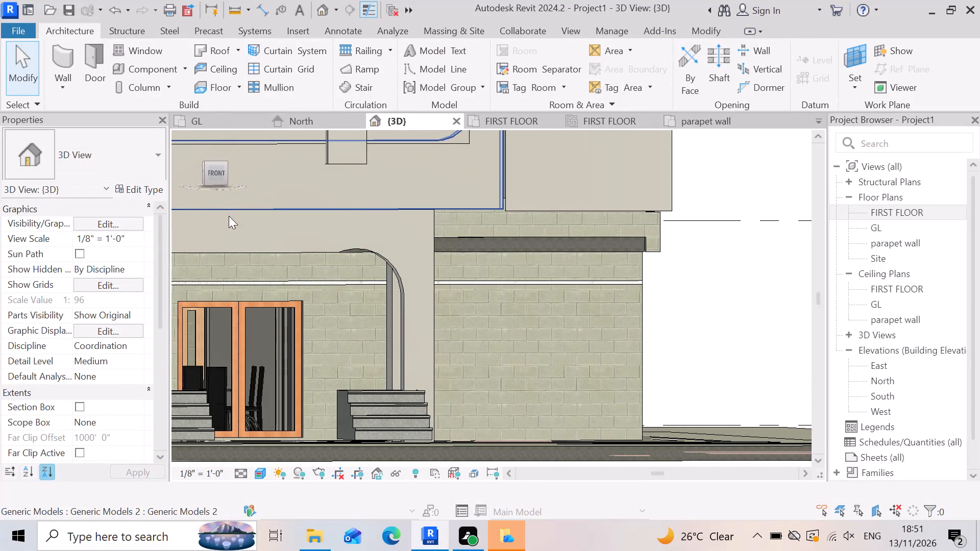
Start an in-place component in the Generic Models category with the default name and begin an extrusion in it.
left_click(188, 78)
left_click(184, 69)
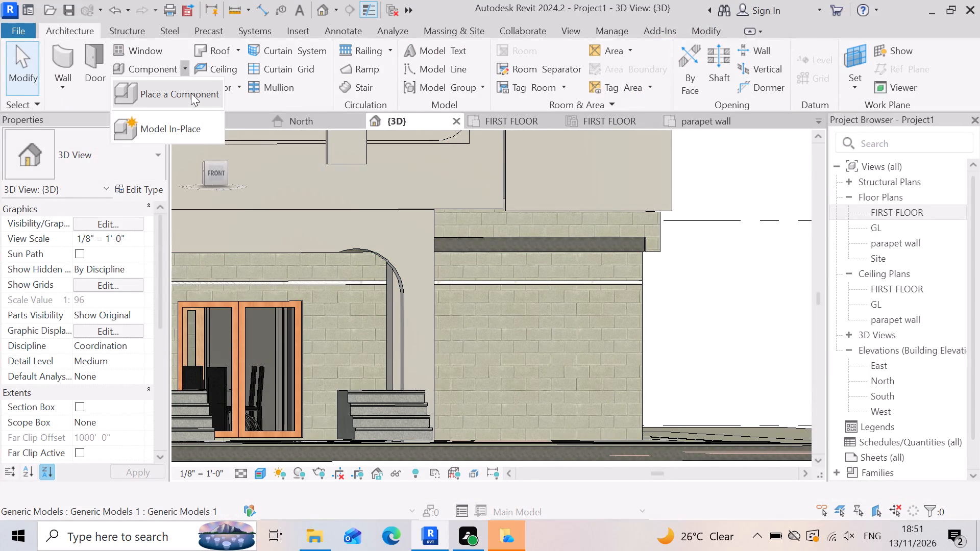
left_click(188, 124)
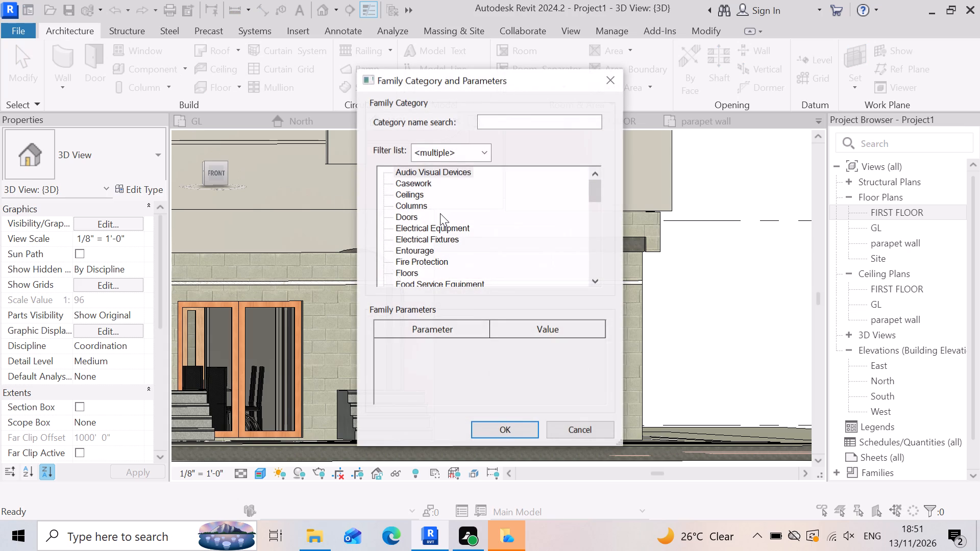
scroll(440, 213, "down", 3)
scroll(416, 268, "down", 1)
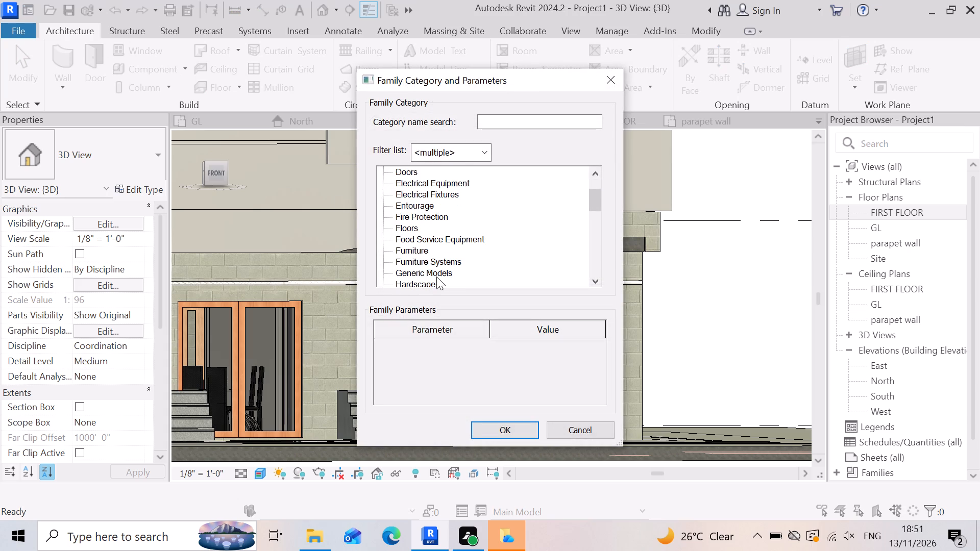
left_click(436, 277)
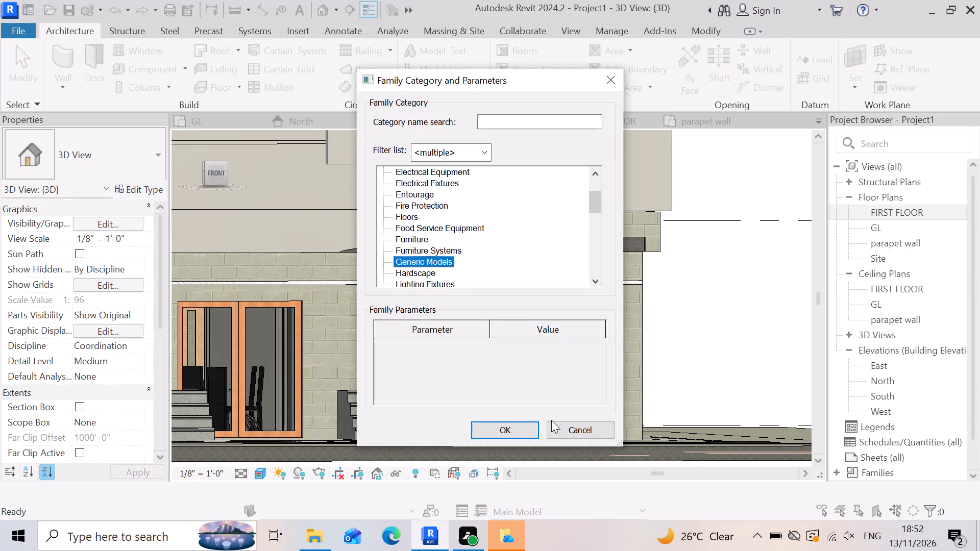
left_click(521, 430)
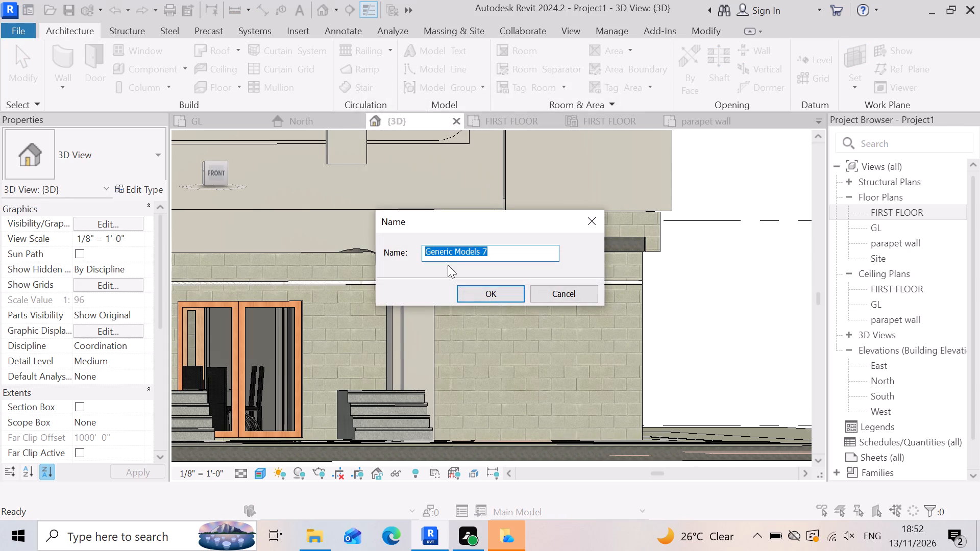
left_click(495, 295)
left_click(532, 368)
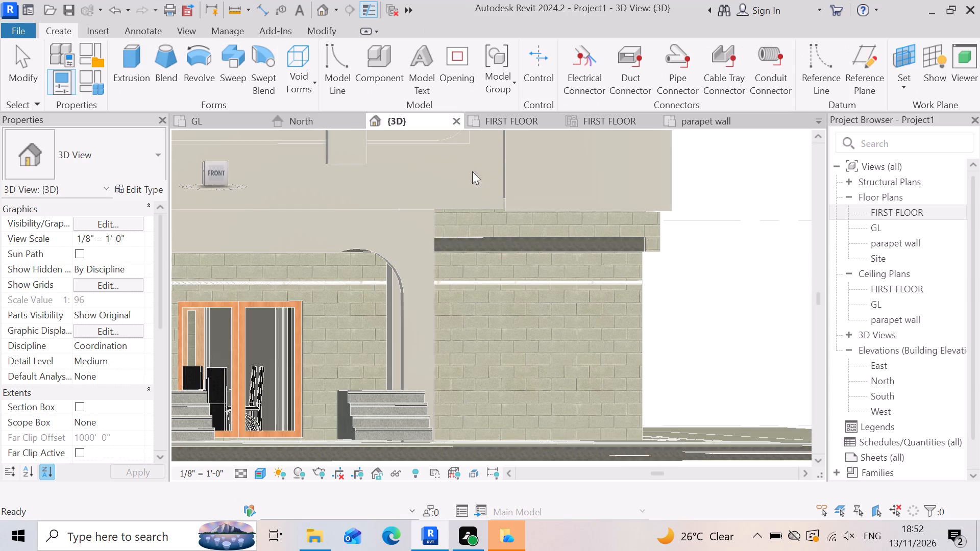
left_click(125, 62)
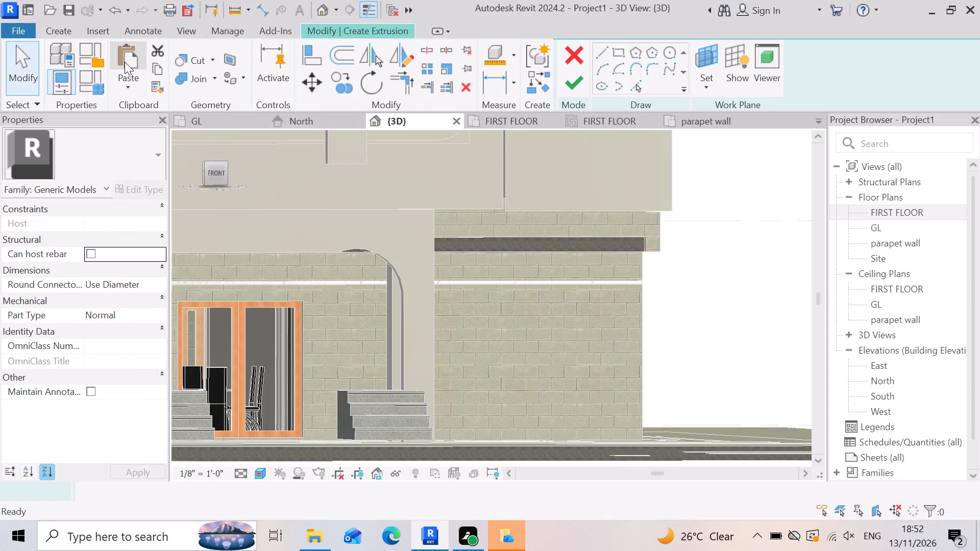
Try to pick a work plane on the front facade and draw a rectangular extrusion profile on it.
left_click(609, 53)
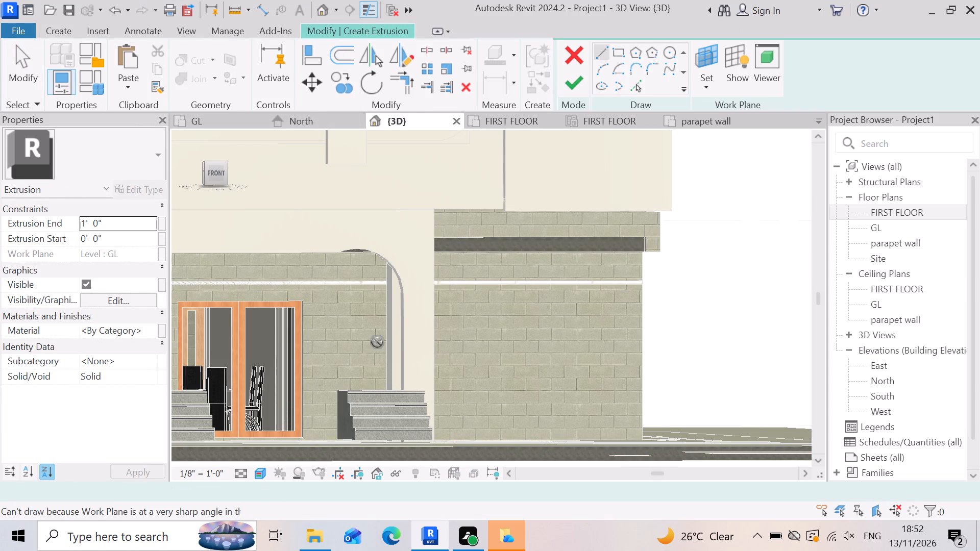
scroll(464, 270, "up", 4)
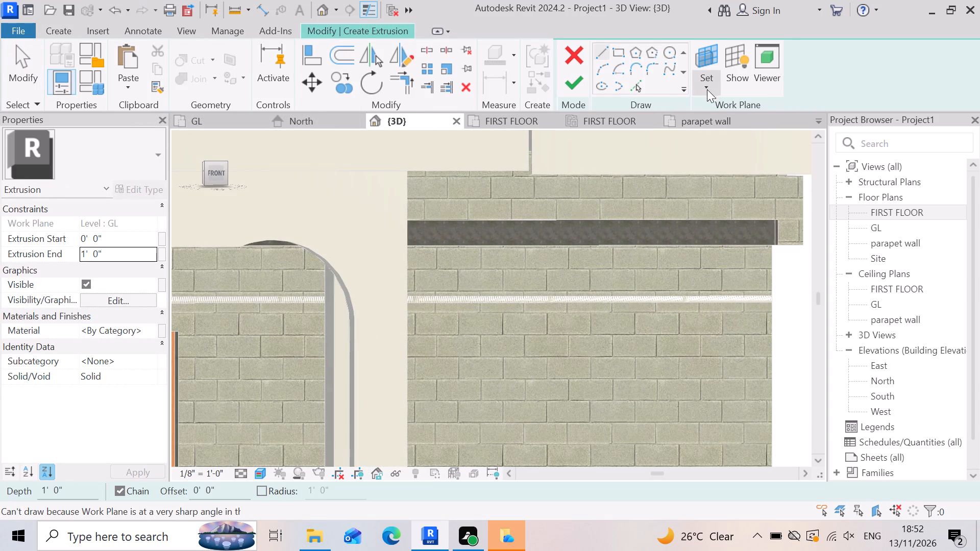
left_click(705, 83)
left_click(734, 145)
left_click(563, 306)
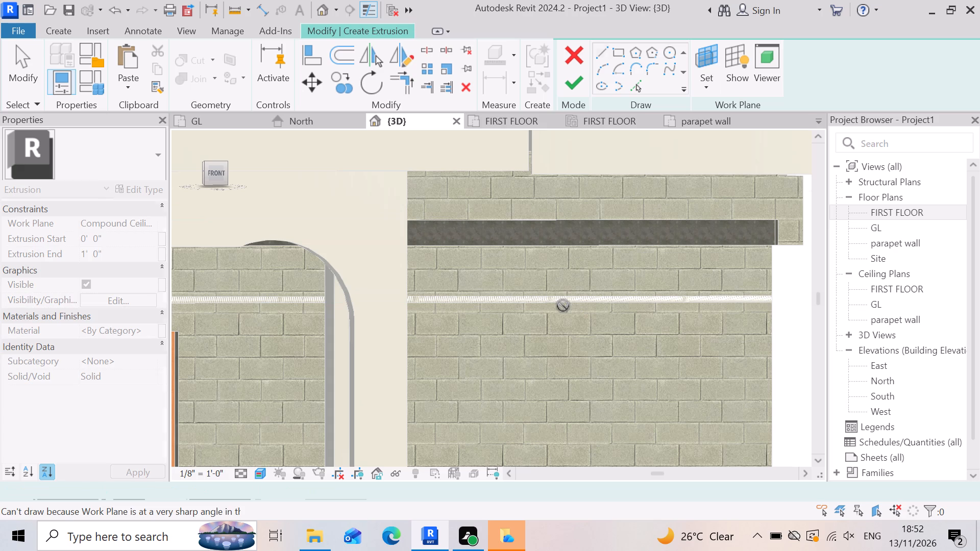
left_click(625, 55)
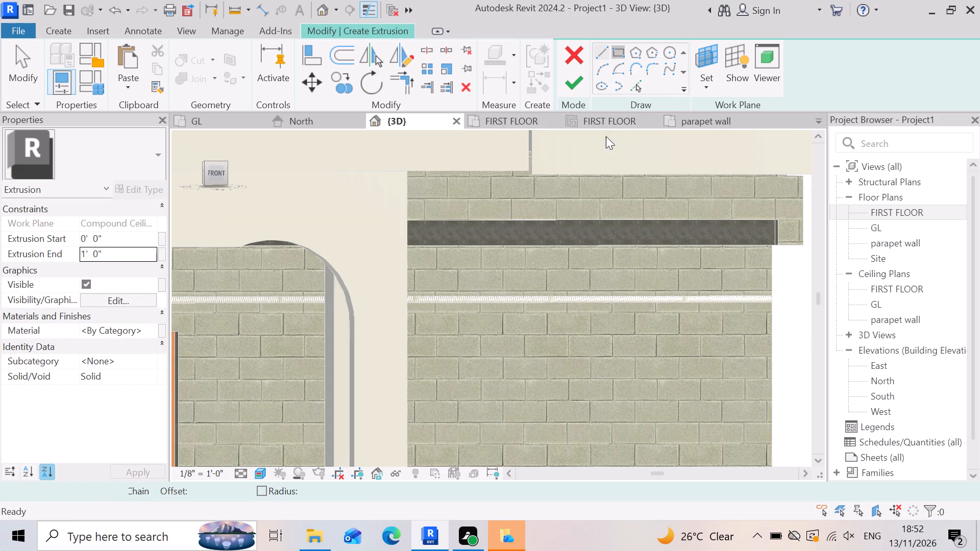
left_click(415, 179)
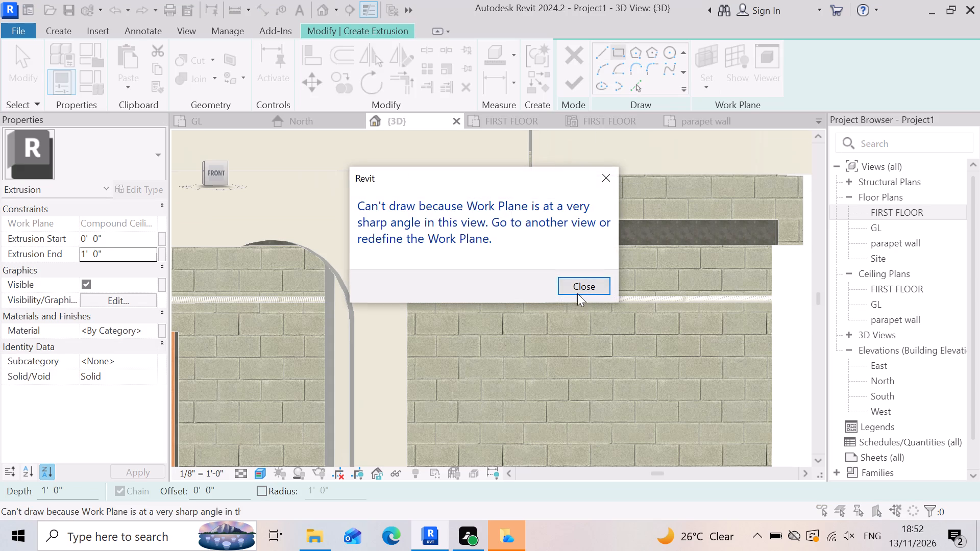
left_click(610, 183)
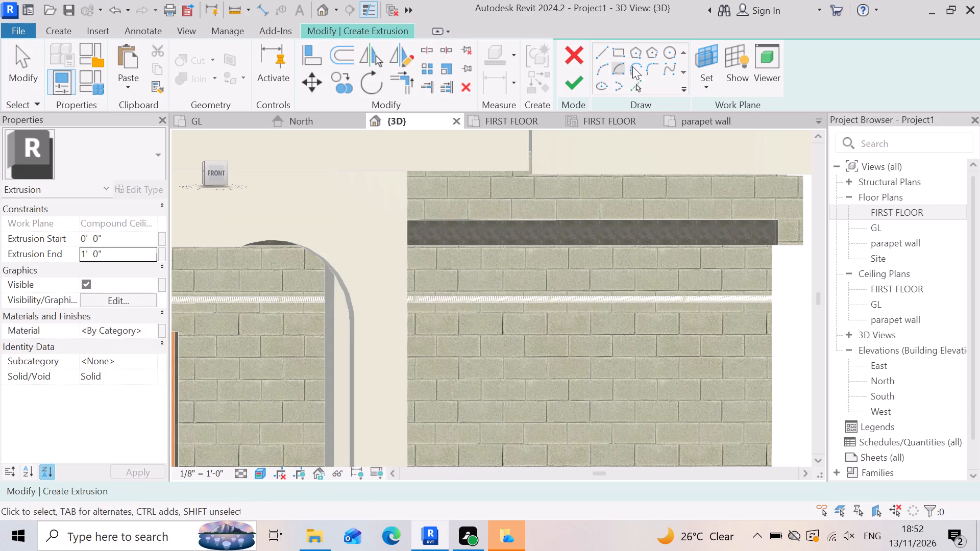
Set the extrusion's work plane to the face of the block wall beside the arched entrance.
left_click(710, 84)
left_click(738, 148)
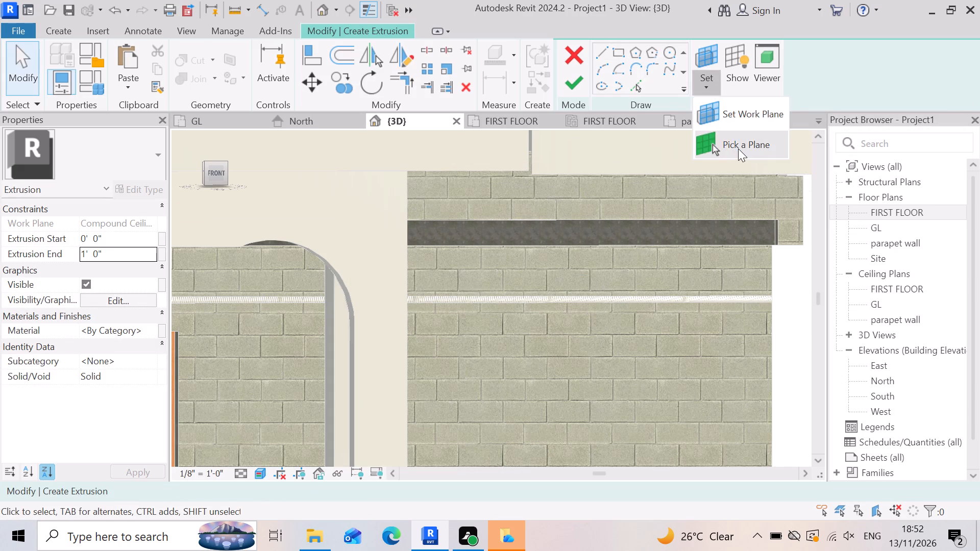
left_click(546, 319)
left_click(569, 387)
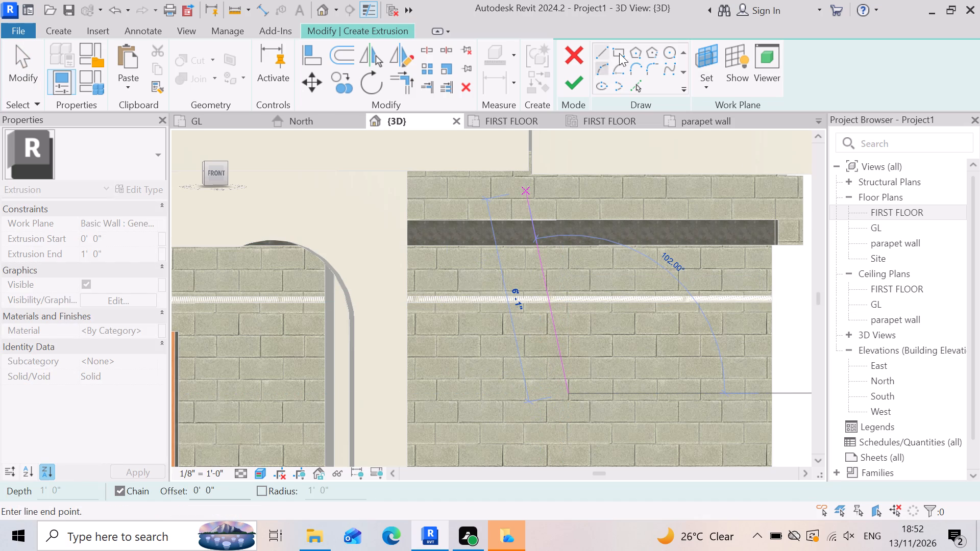
Sketch a rectangle over the block wall down to its base, extrude it 1' 0" and finish the in-place model.
left_click(619, 47)
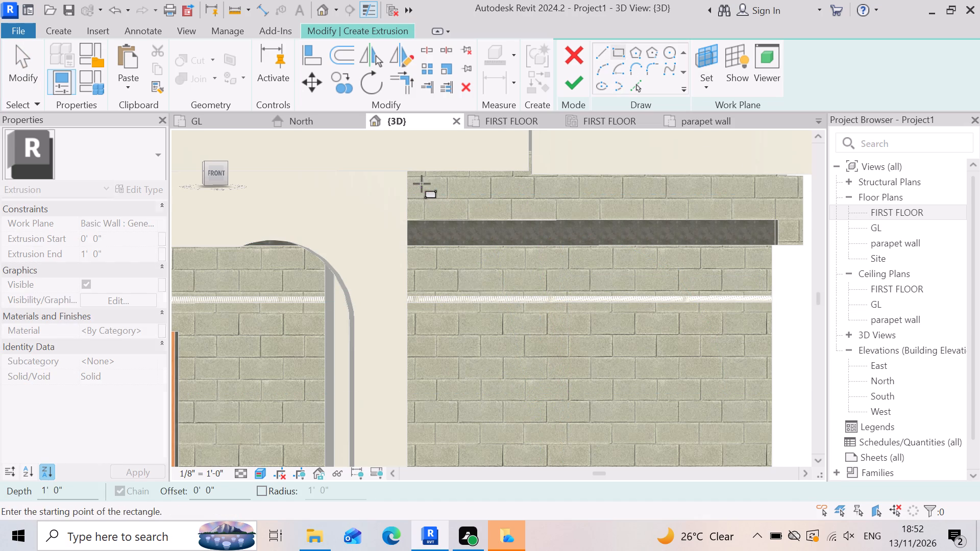
left_click(419, 178)
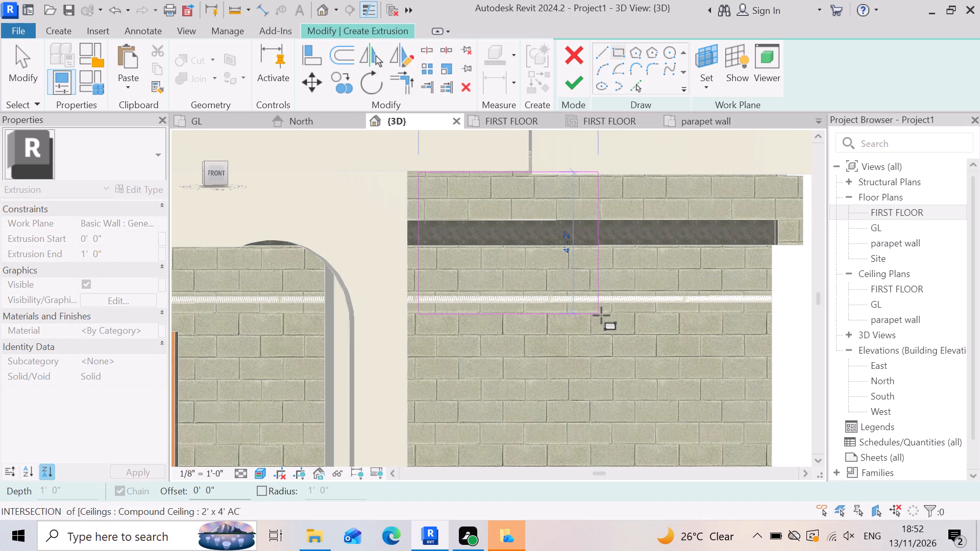
scroll(590, 299, "down", 7)
scroll(667, 412, "up", 2)
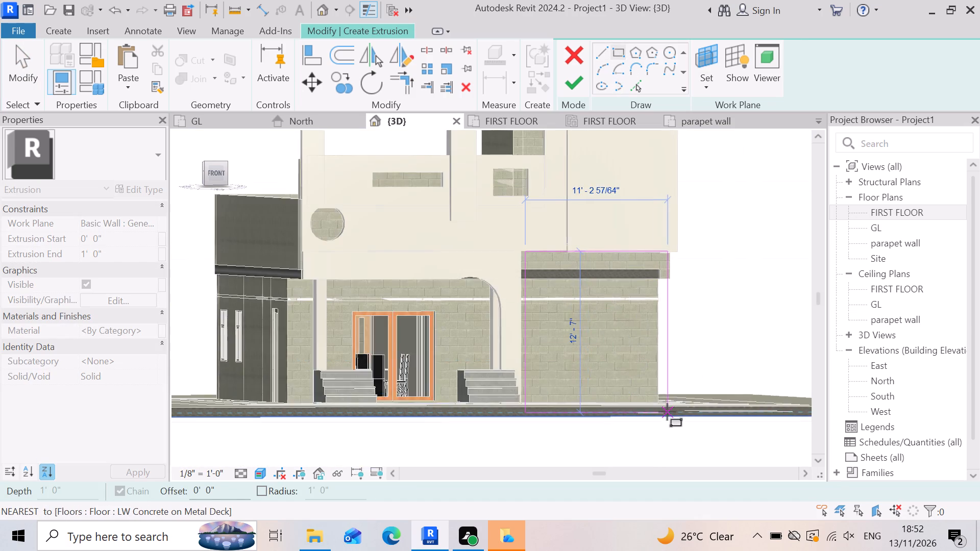
scroll(667, 412, "up", 8)
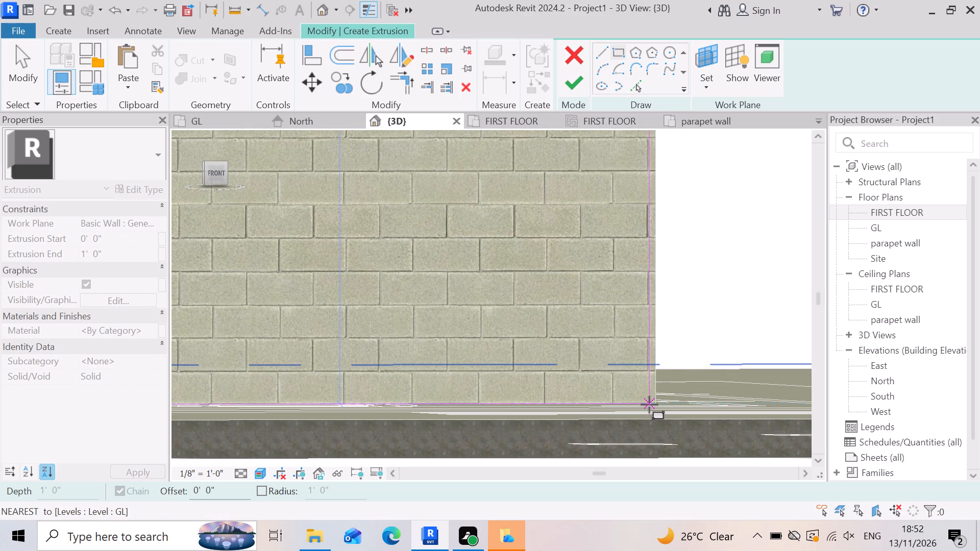
scroll(649, 405, "up", 5)
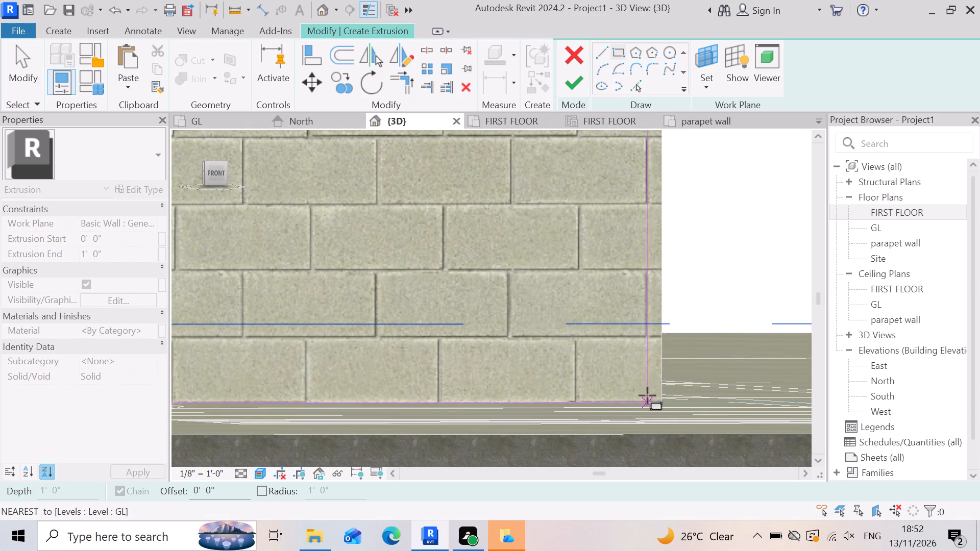
left_click(653, 405)
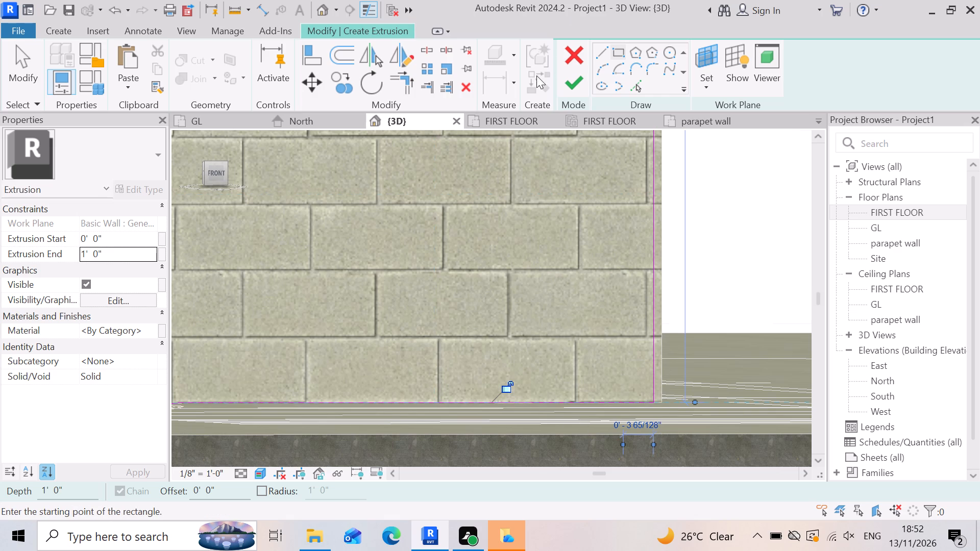
left_click(568, 91)
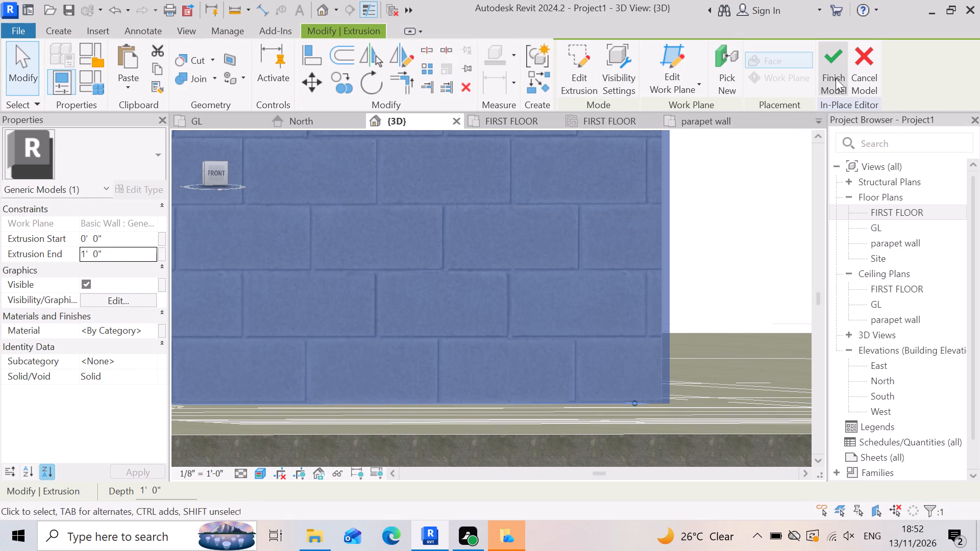
left_click(835, 61)
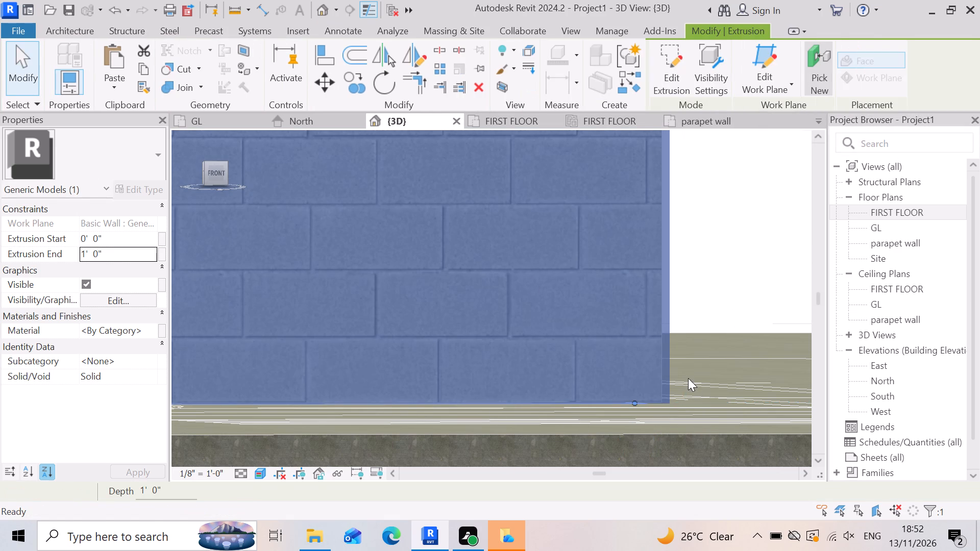
Lower the top edge of the new generic model panel slightly using its shape handle.
scroll(746, 294, "down", 9)
scroll(706, 401, "down", 4)
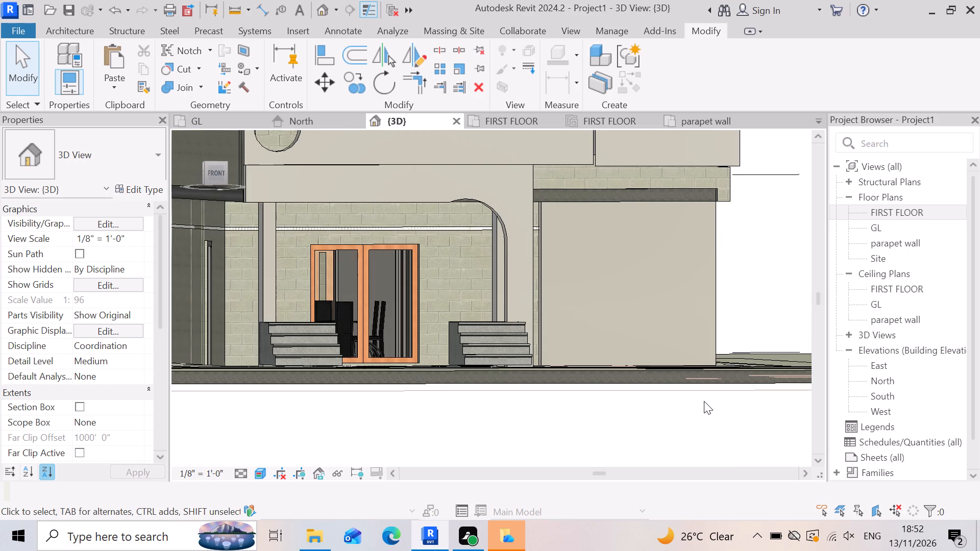
left_click(678, 291)
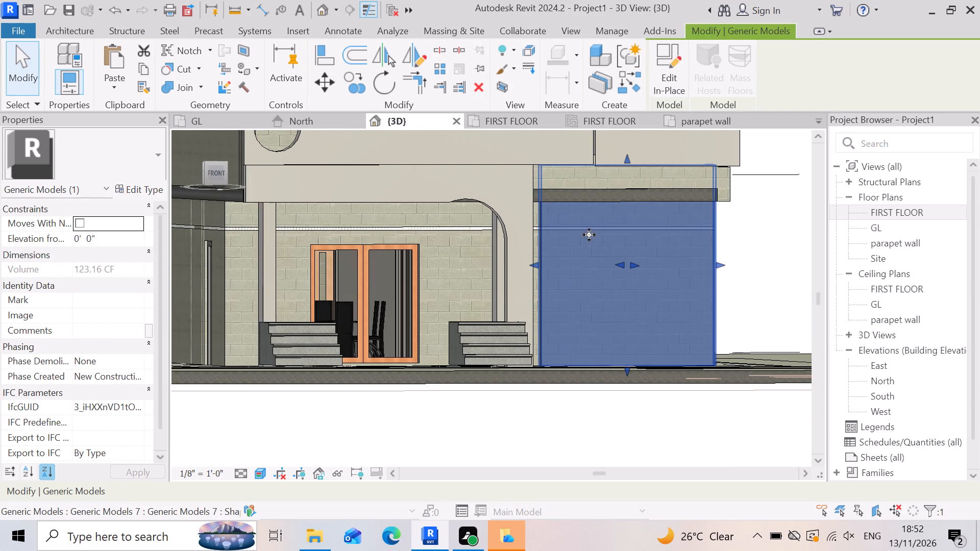
scroll(626, 174, "up", 3)
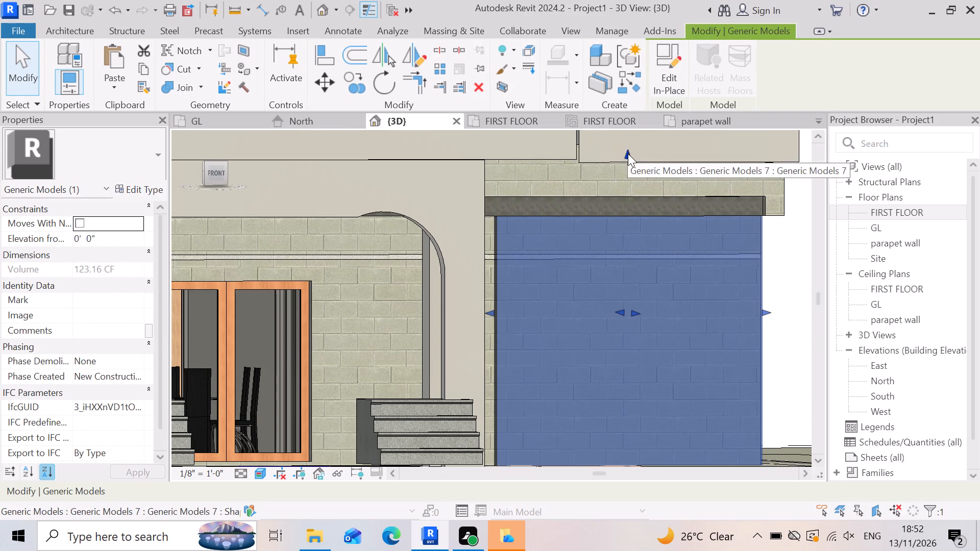
left_click_drag(628, 154, 635, 177)
double_click(635, 172)
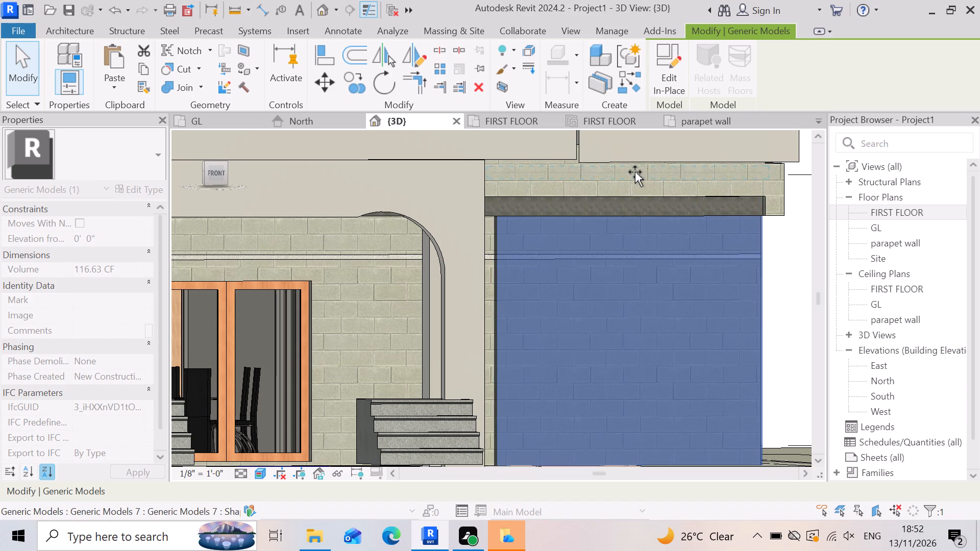
key("Escape")
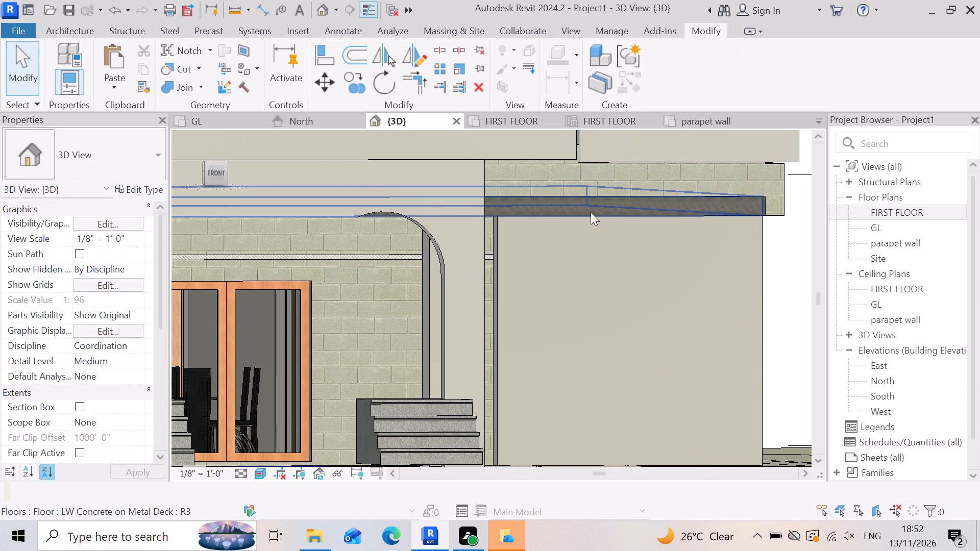
Extend the panel's side edge to meet the adjoining arched entrance wall, then deselect the panel.
left_click(571, 296)
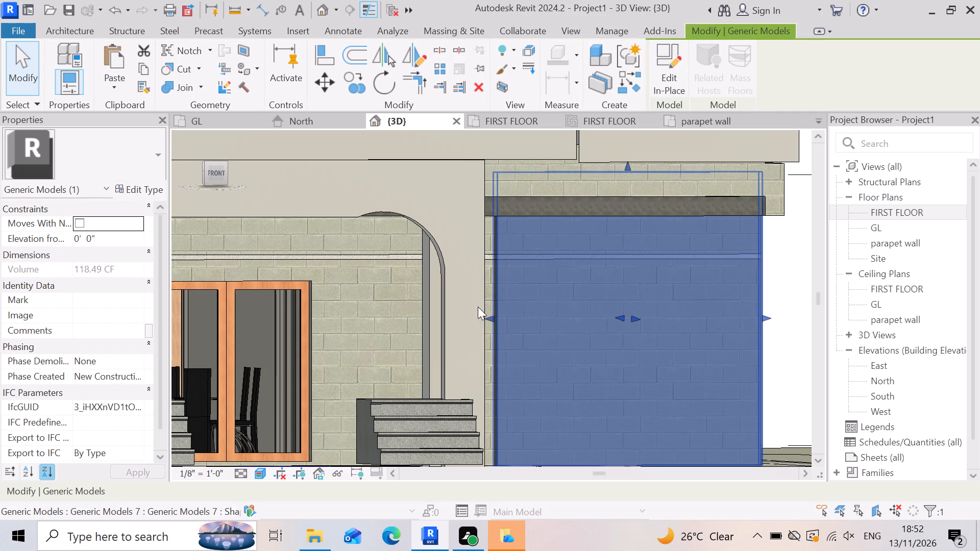
scroll(478, 317, "up", 3)
left_click_drag(498, 316, 497, 316)
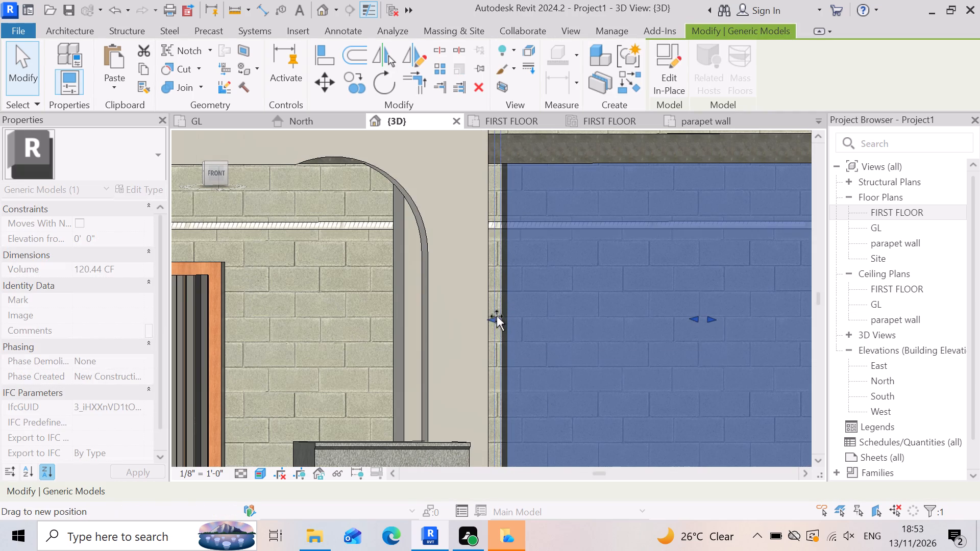
left_click_drag(497, 316, 485, 317)
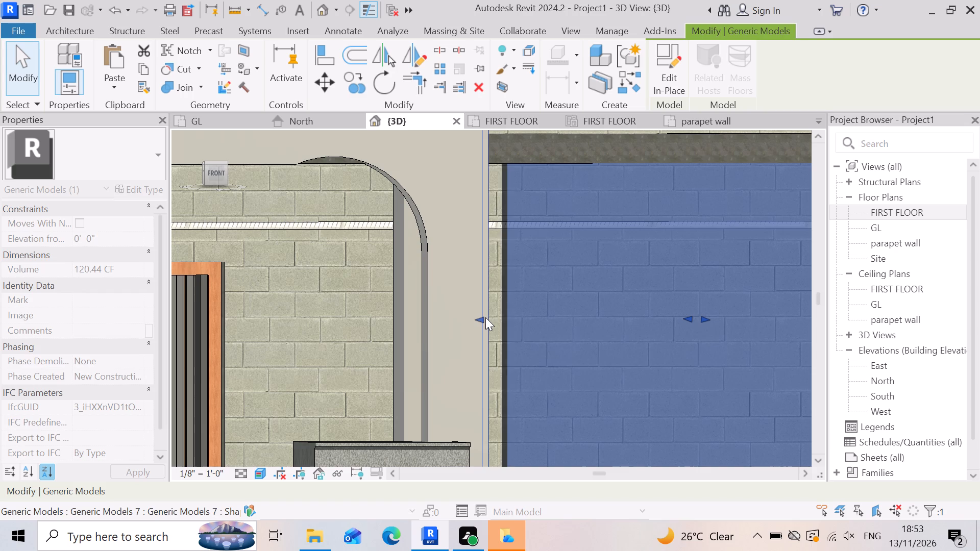
scroll(504, 289, "down", 4)
key("Escape")
scroll(437, 326, "down", 2)
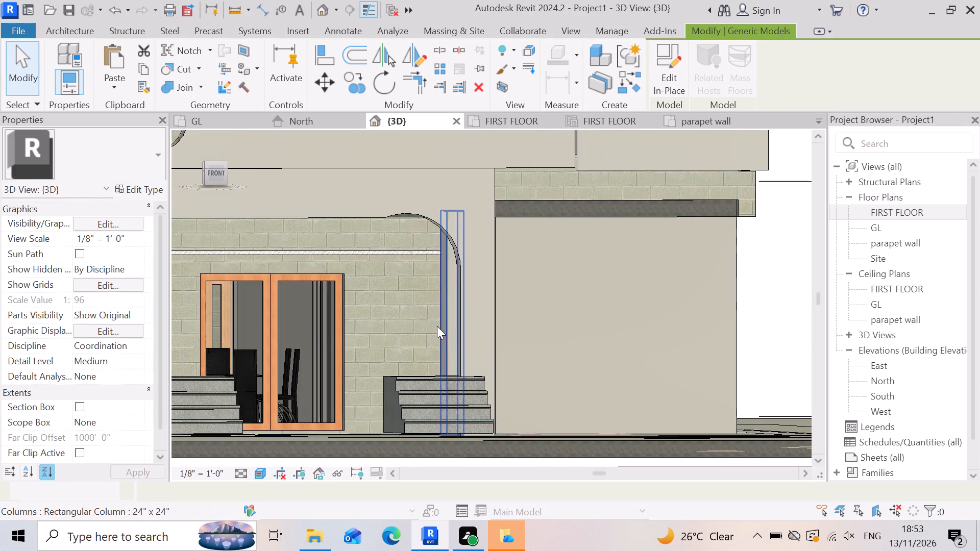
left_click(761, 326)
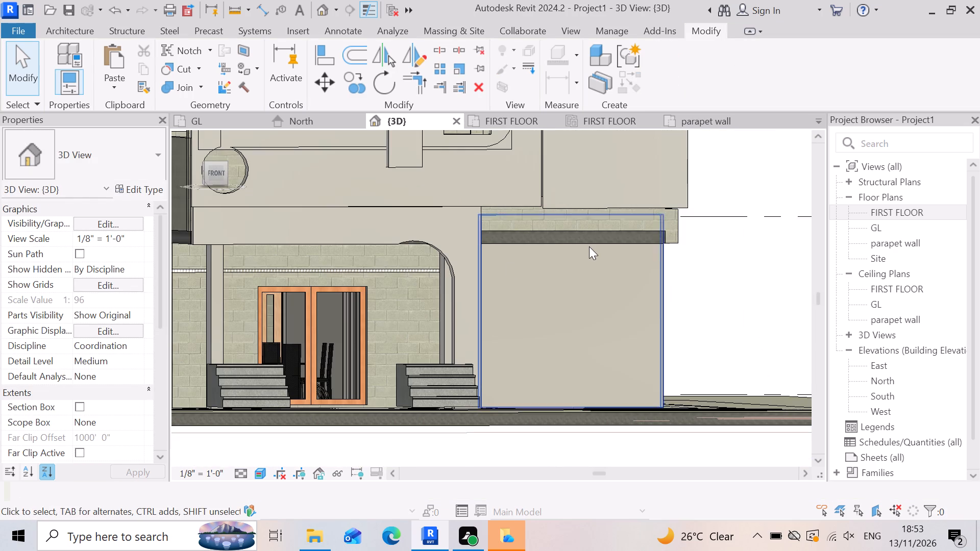
Open the boundary of the floor slab protruding through the new panel for editing and switch to the FIRST FLOOR plan.
scroll(589, 246, "up", 2)
scroll(632, 241, "up", 3)
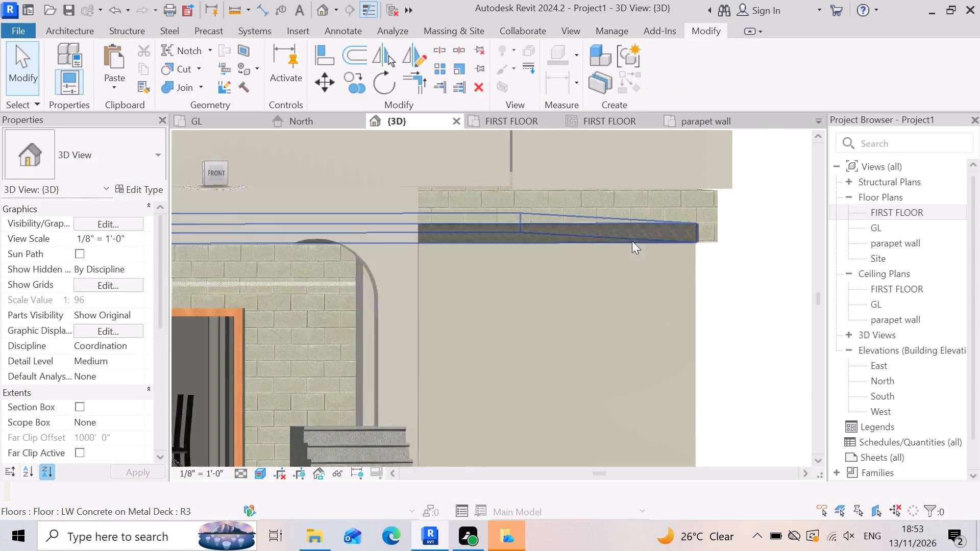
scroll(632, 241, "up", 1)
left_click(644, 235)
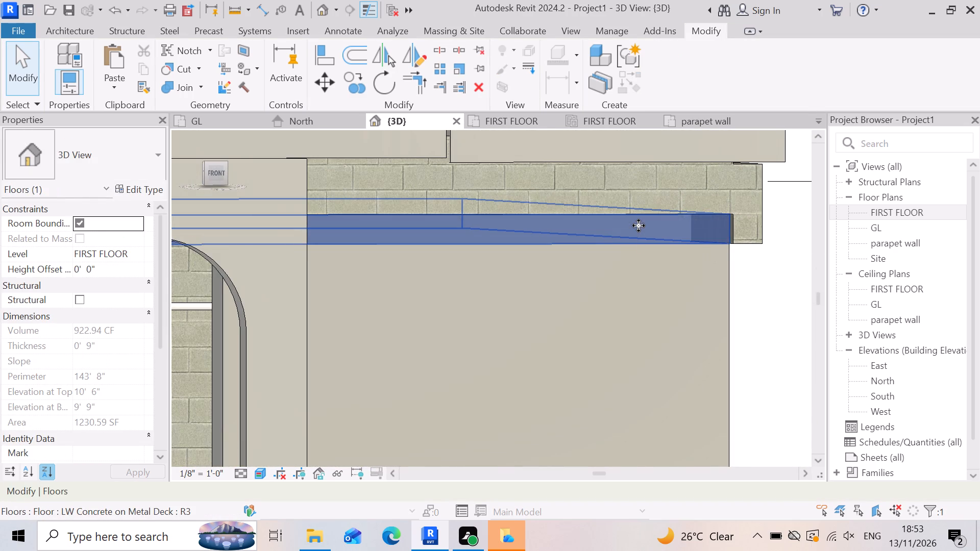
left_click(684, 76)
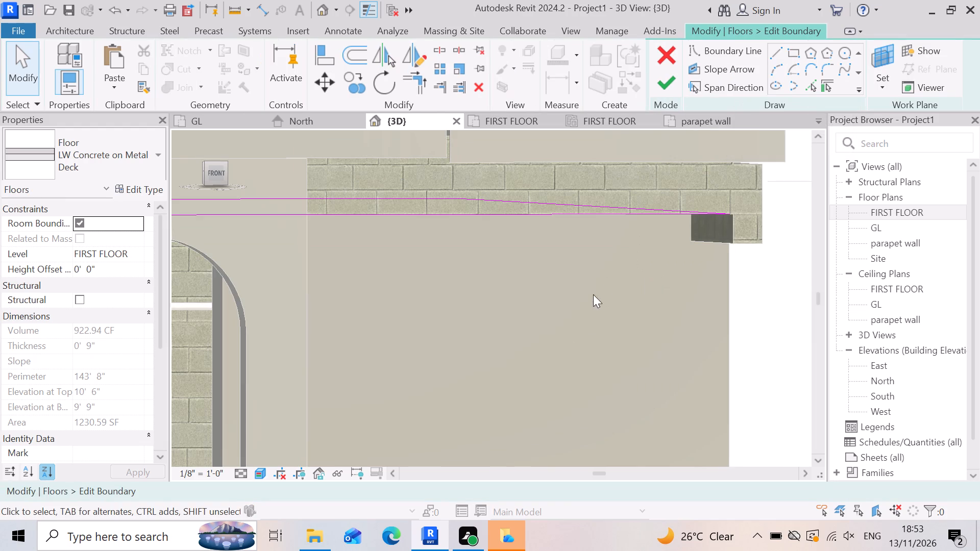
left_click(904, 220)
double_click(906, 213)
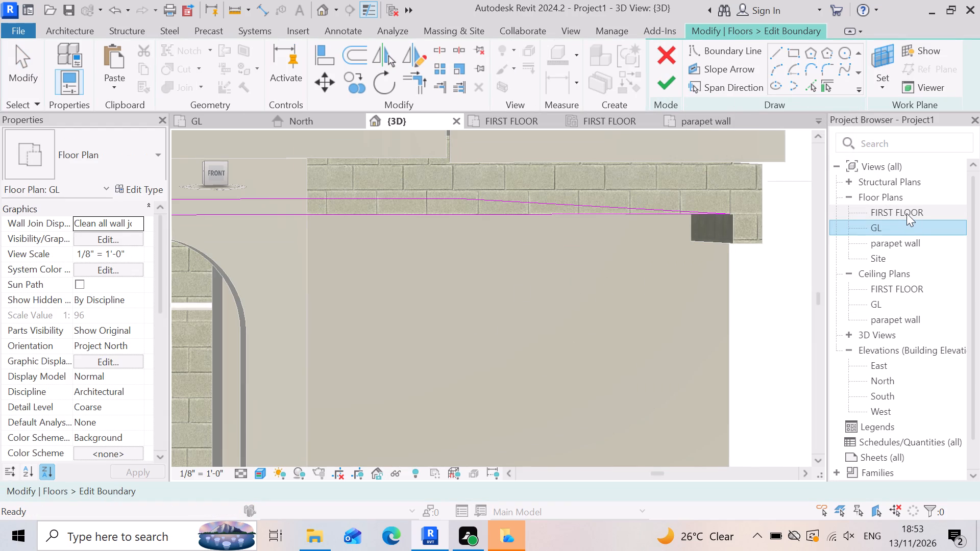
Draw a boundary line about 1'-1" long inward from the slab's front edge at the end of the car-porch wall.
scroll(402, 304, "up", 4)
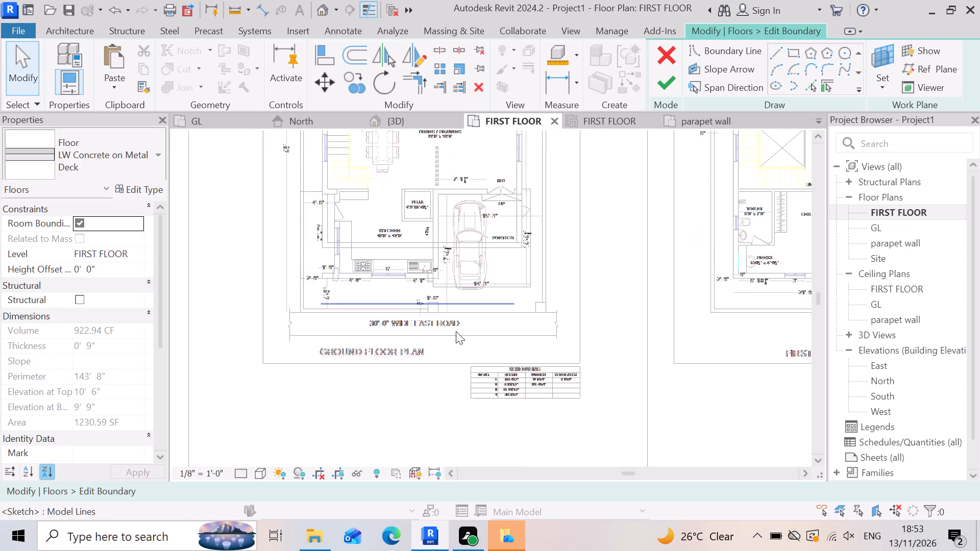
scroll(456, 331, "up", 1)
scroll(611, 305, "up", 5)
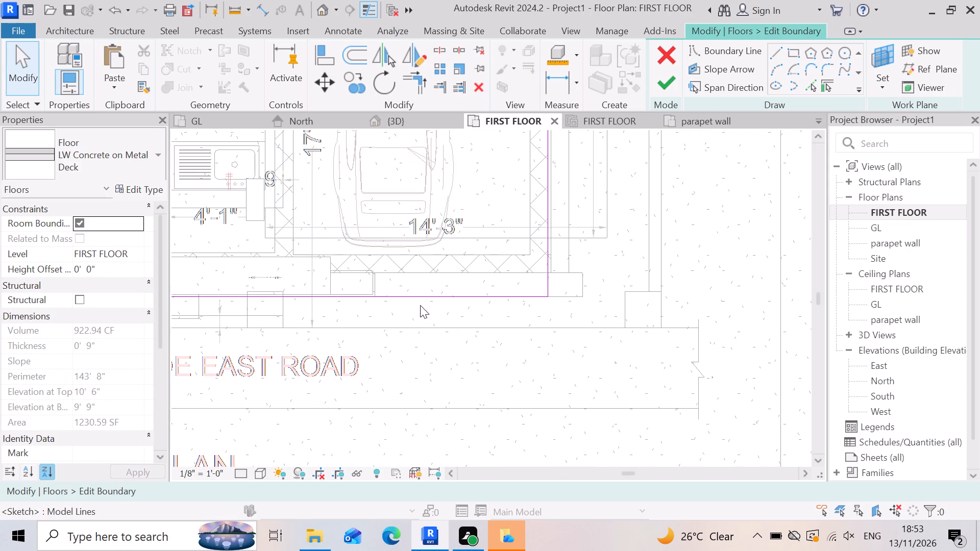
scroll(231, 293, "up", 3)
scroll(568, 299, "down", 2)
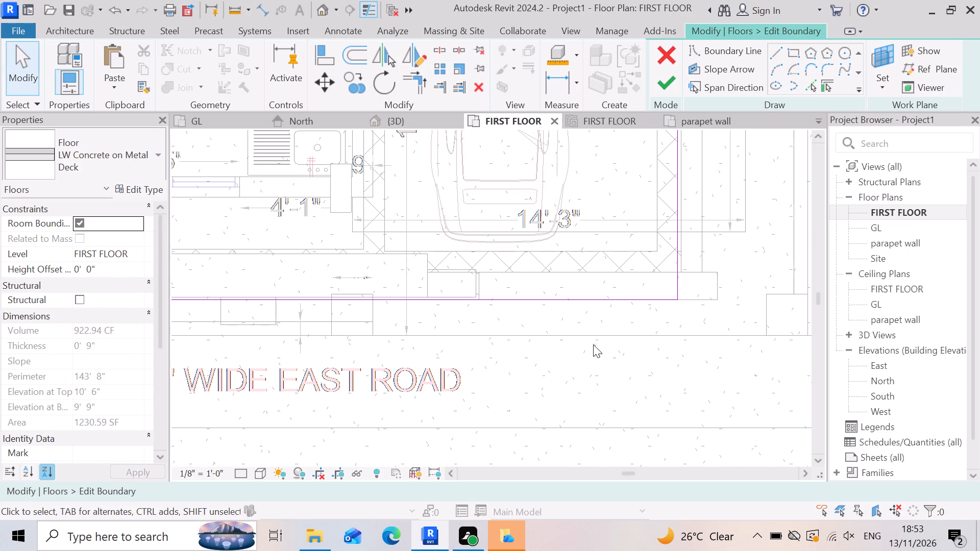
scroll(423, 312, "up", 2)
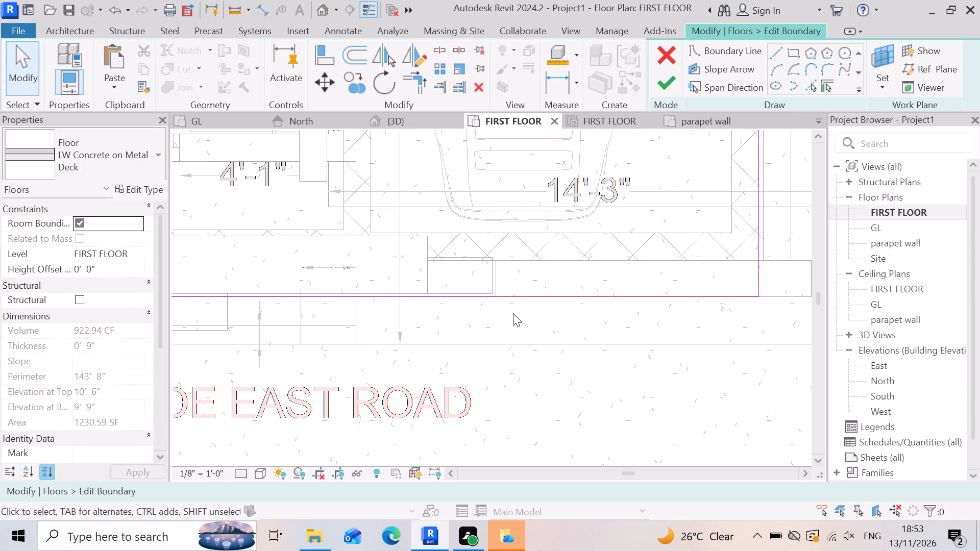
left_click(465, 299)
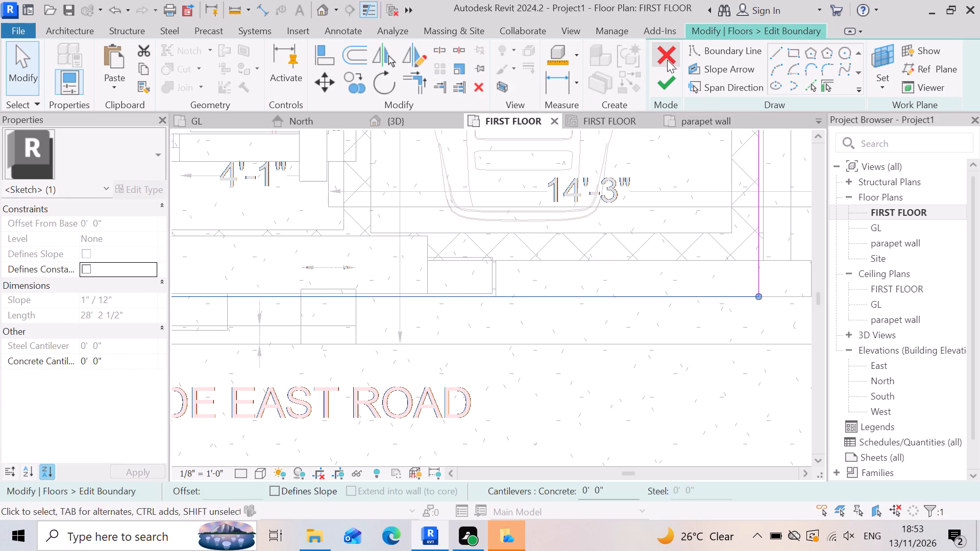
left_click(775, 50)
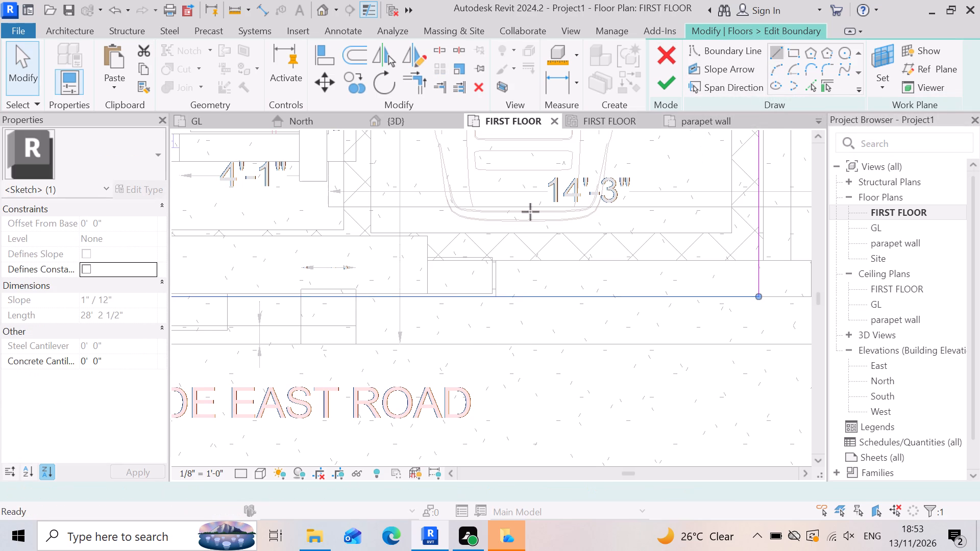
left_click(426, 298)
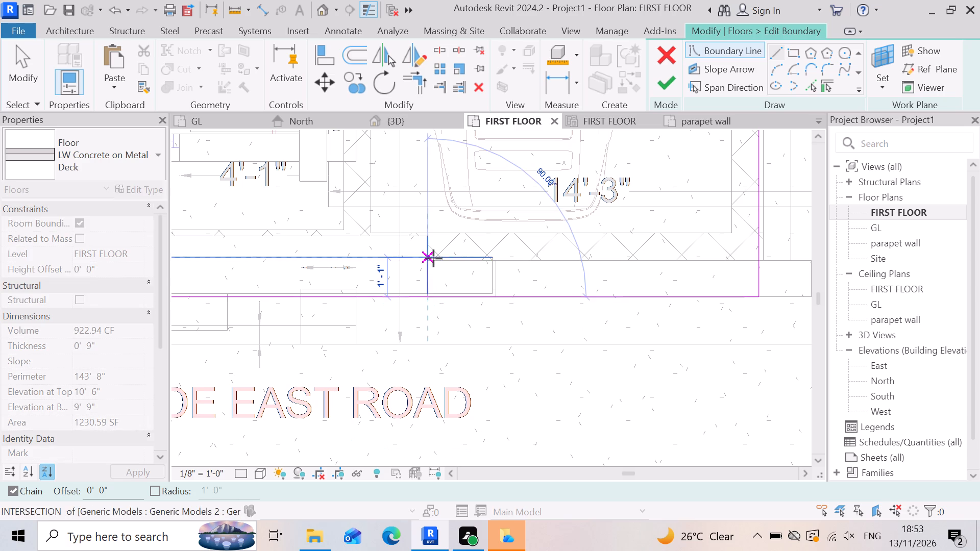
left_click(433, 258)
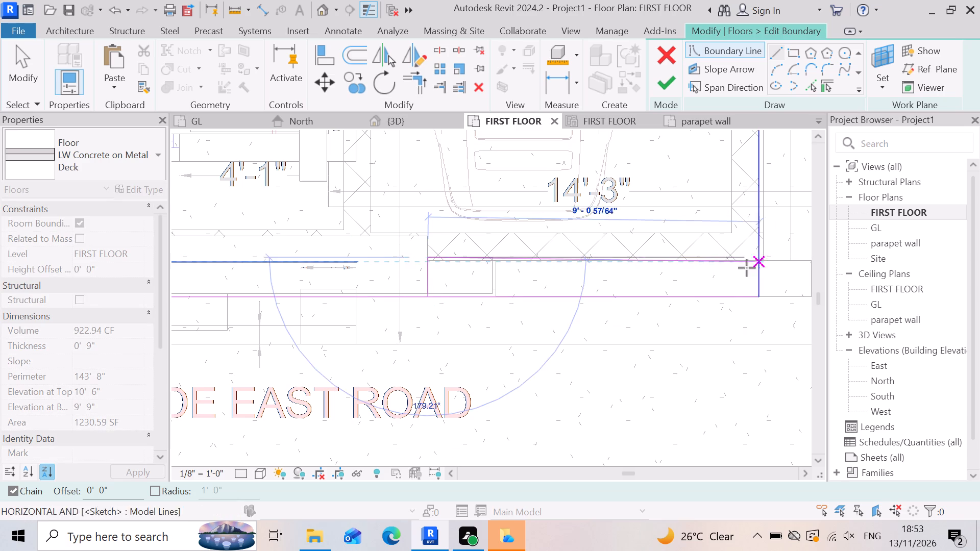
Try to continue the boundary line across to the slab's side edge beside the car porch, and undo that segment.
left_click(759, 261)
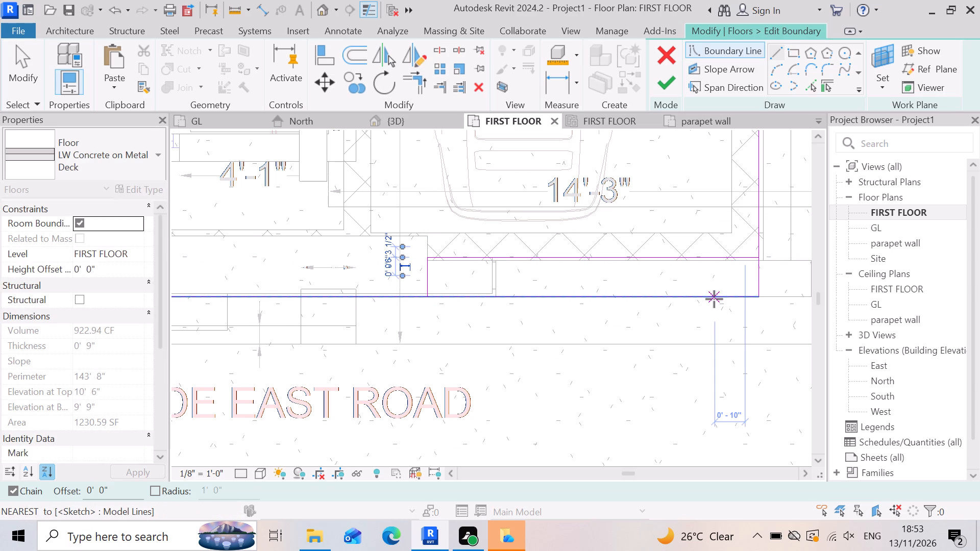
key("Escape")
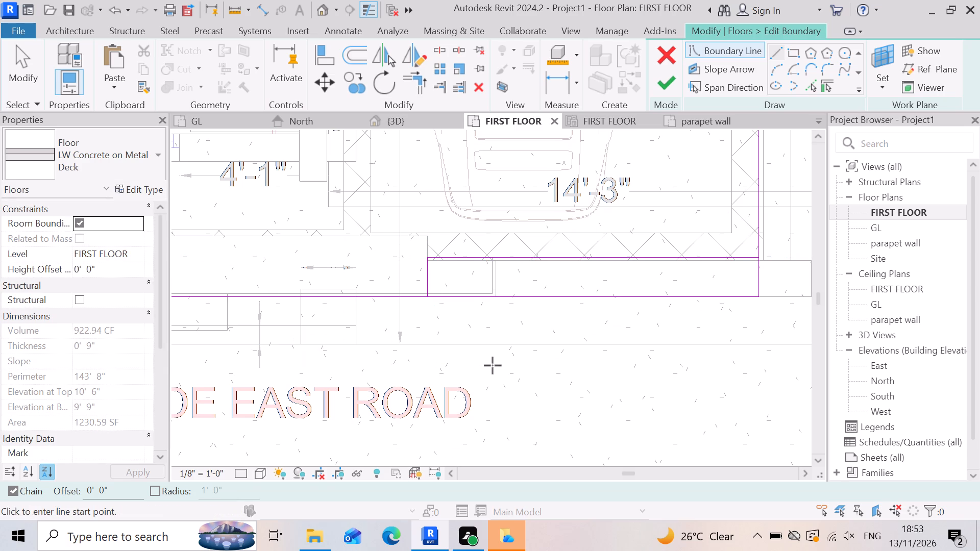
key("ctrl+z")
Draw a boundary line about 9'-1" long along the car-porch wall face, from the short line to the slab's side edge.
scroll(481, 269, "up", 4)
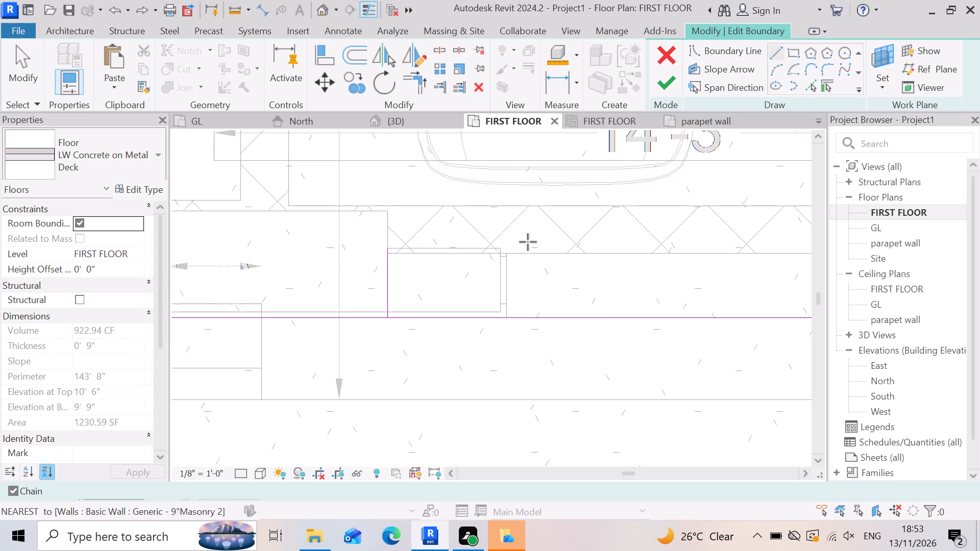
left_click(775, 56)
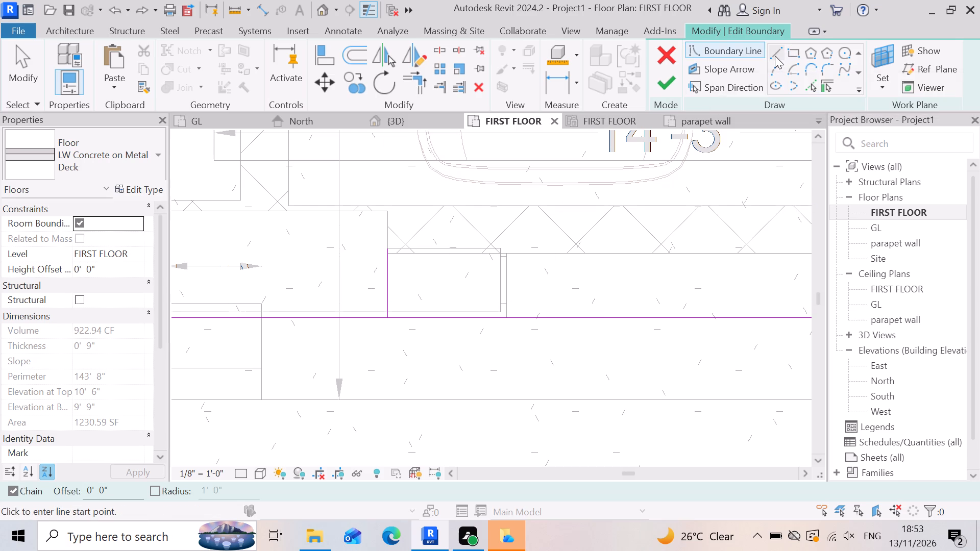
scroll(380, 271, "up", 5)
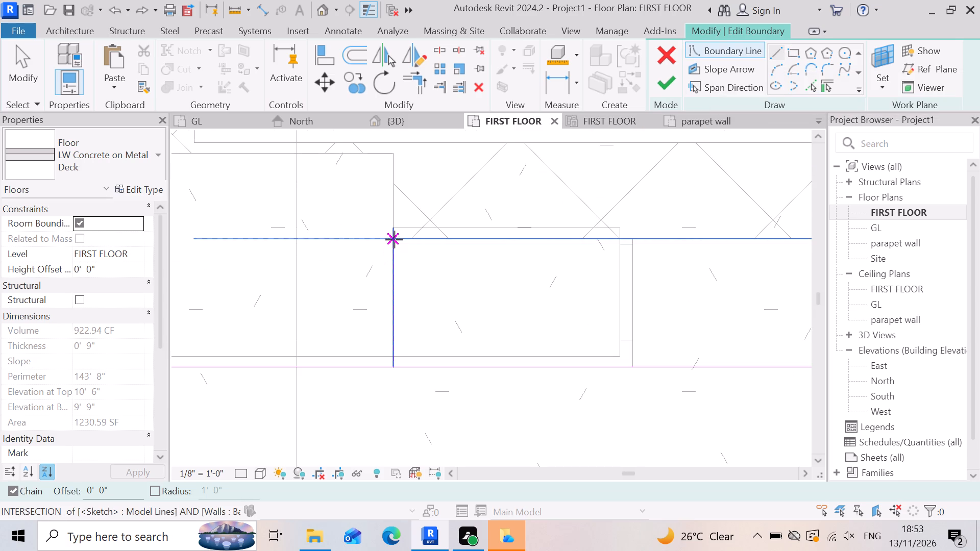
left_click(394, 239)
scroll(337, 294, "down", 8)
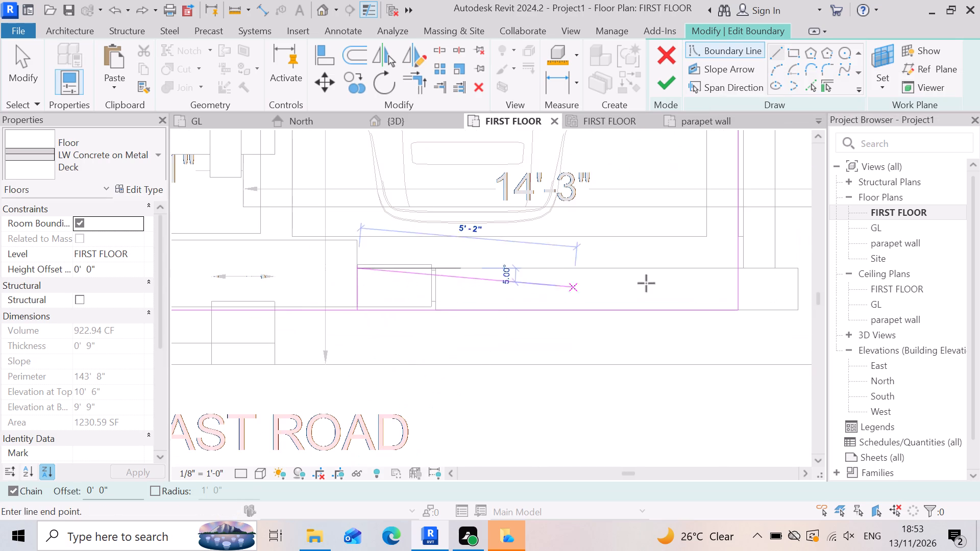
scroll(718, 265, "up", 1)
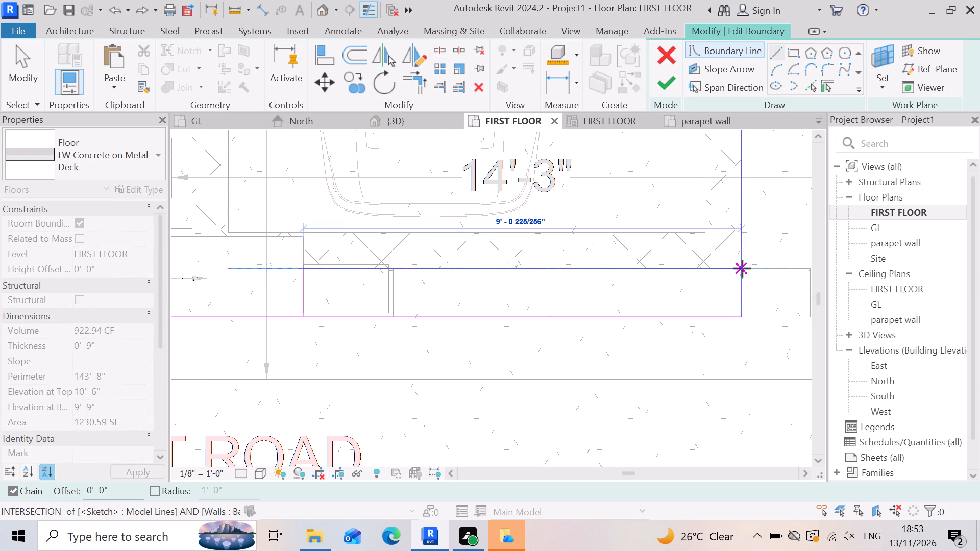
left_click(742, 268)
key("Escape")
scroll(659, 290, "down", 2)
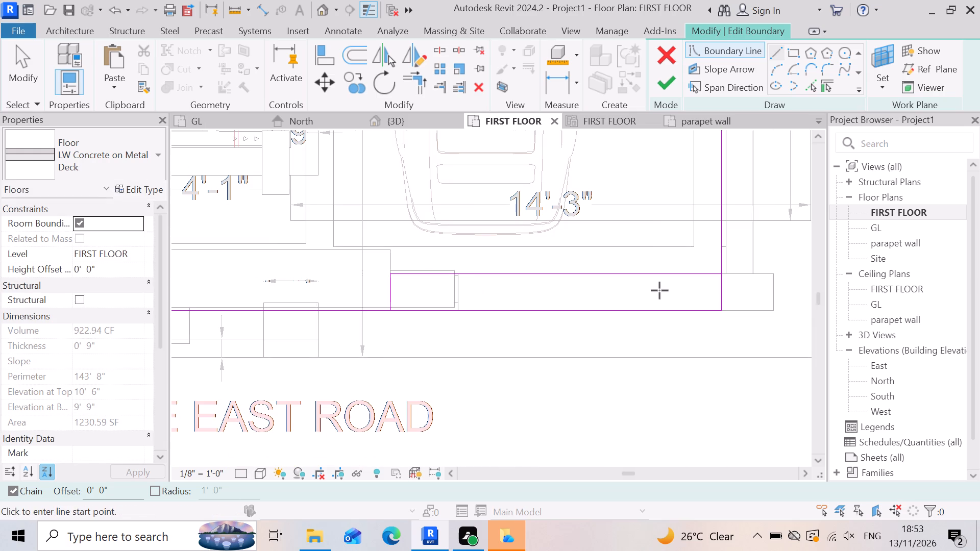
key("Escape")
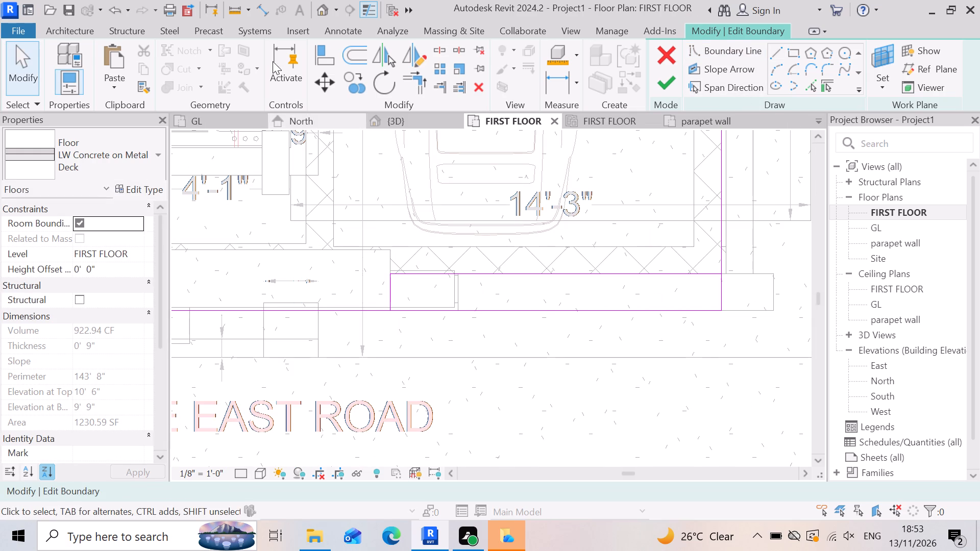
Trim the short boundary line and the new line along the wall face to a corner.
left_click(421, 80)
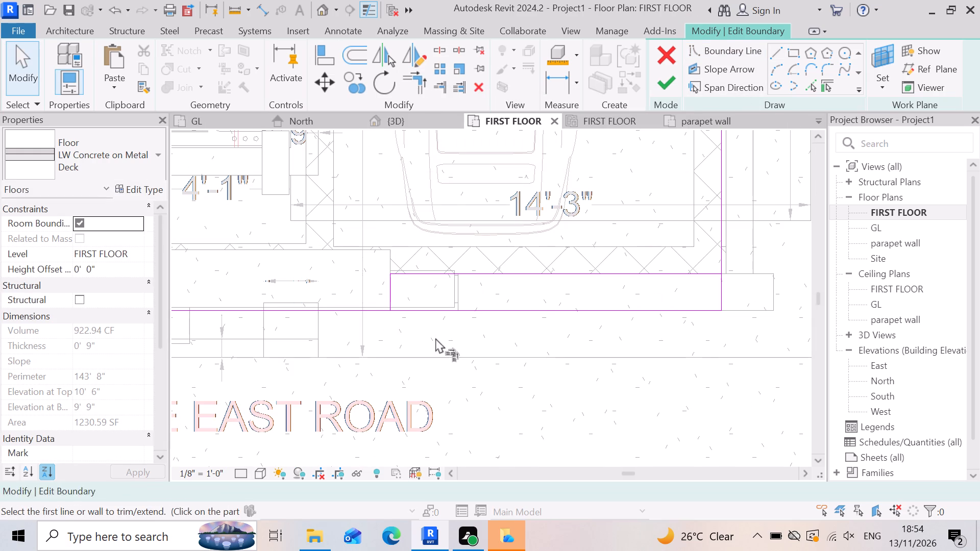
left_click(394, 303)
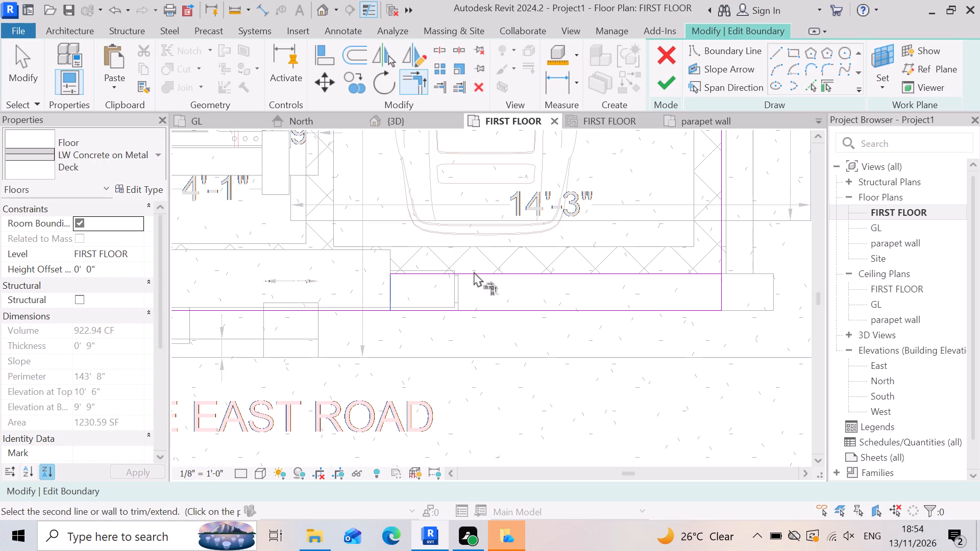
left_click(474, 271)
left_click(390, 298)
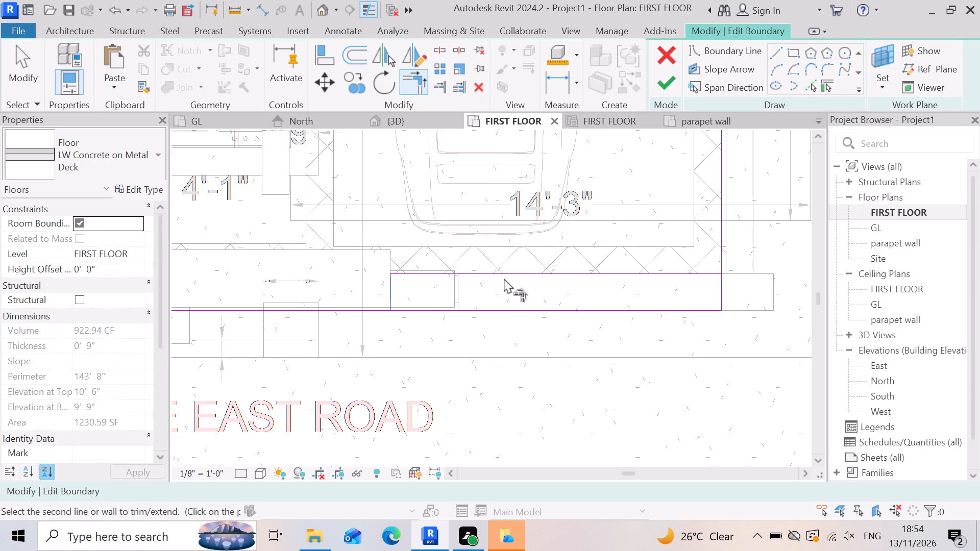
left_click(506, 272)
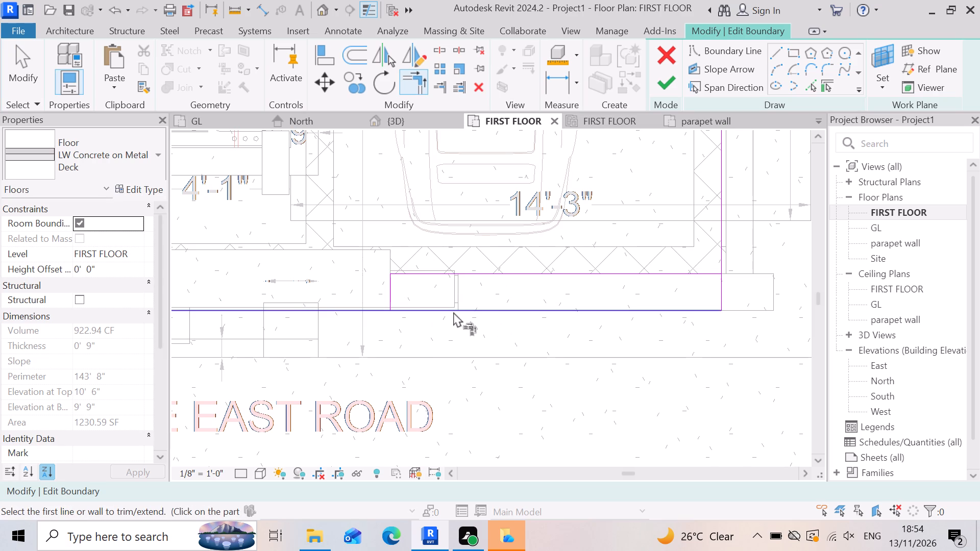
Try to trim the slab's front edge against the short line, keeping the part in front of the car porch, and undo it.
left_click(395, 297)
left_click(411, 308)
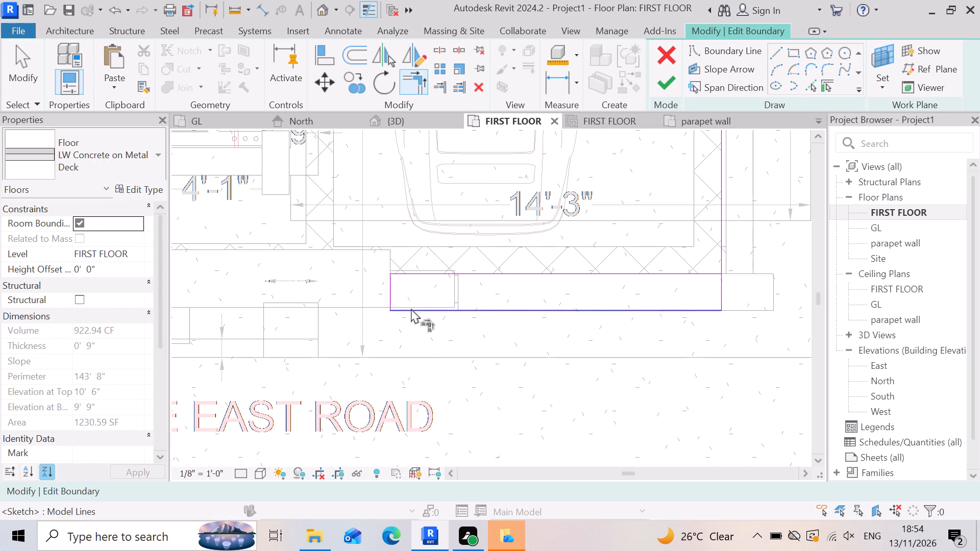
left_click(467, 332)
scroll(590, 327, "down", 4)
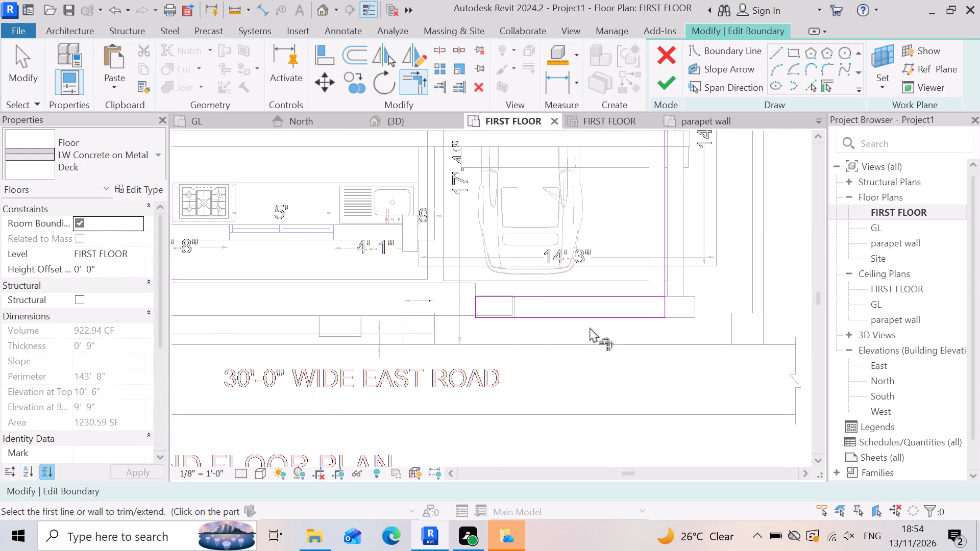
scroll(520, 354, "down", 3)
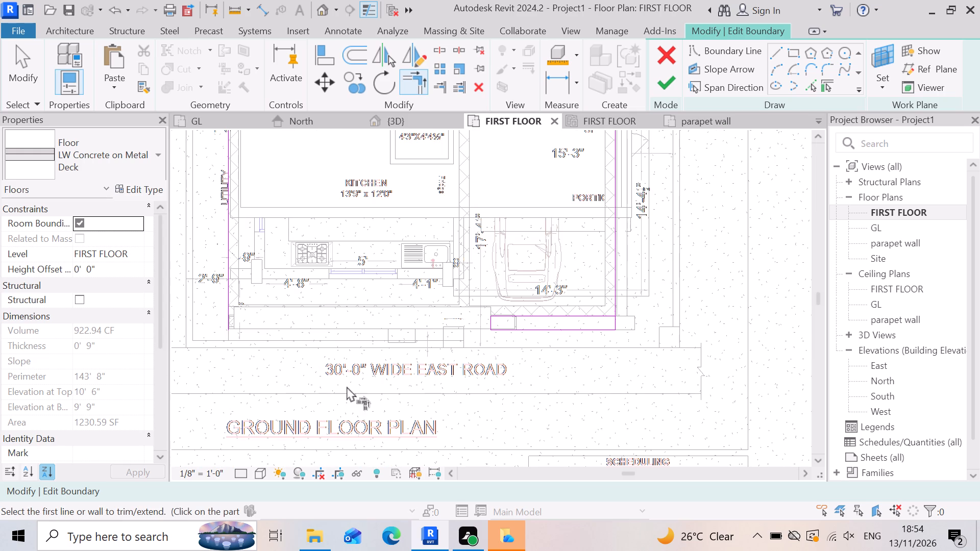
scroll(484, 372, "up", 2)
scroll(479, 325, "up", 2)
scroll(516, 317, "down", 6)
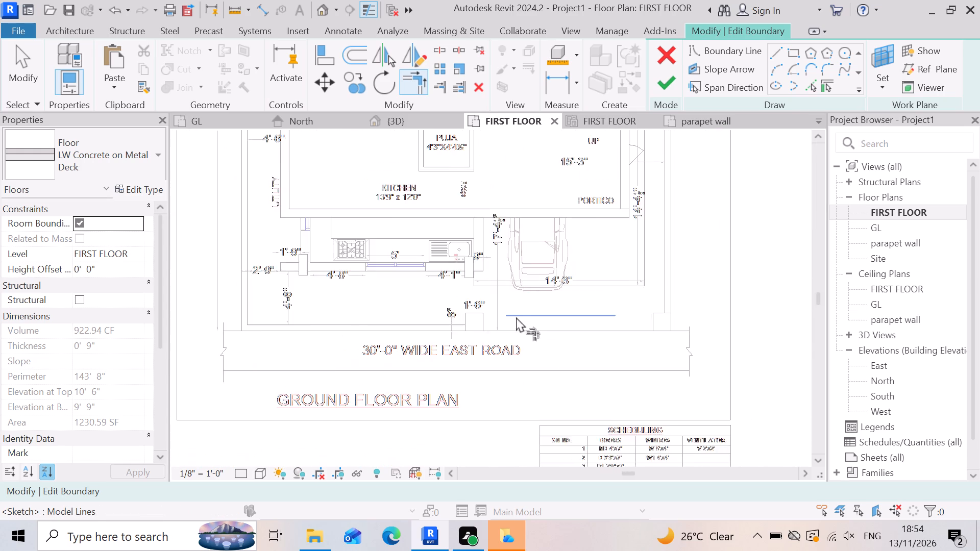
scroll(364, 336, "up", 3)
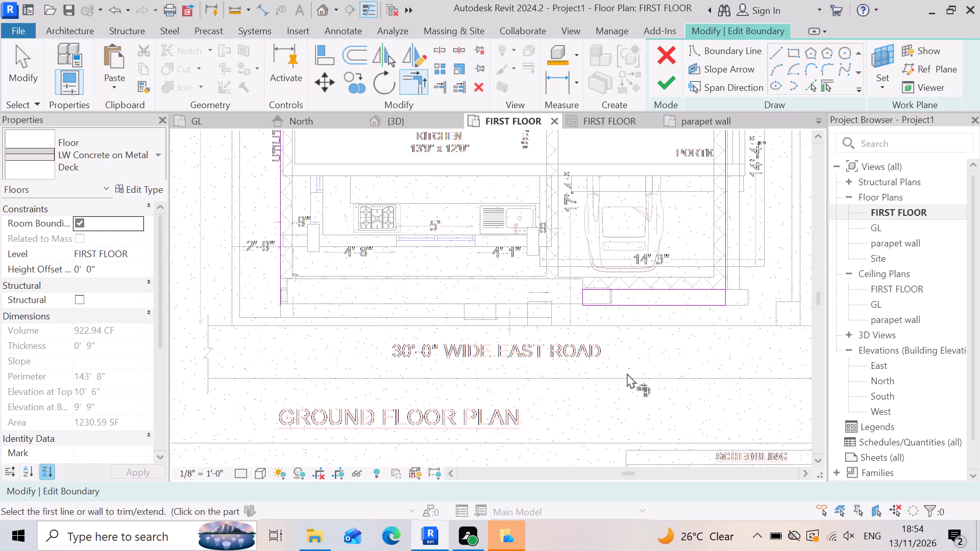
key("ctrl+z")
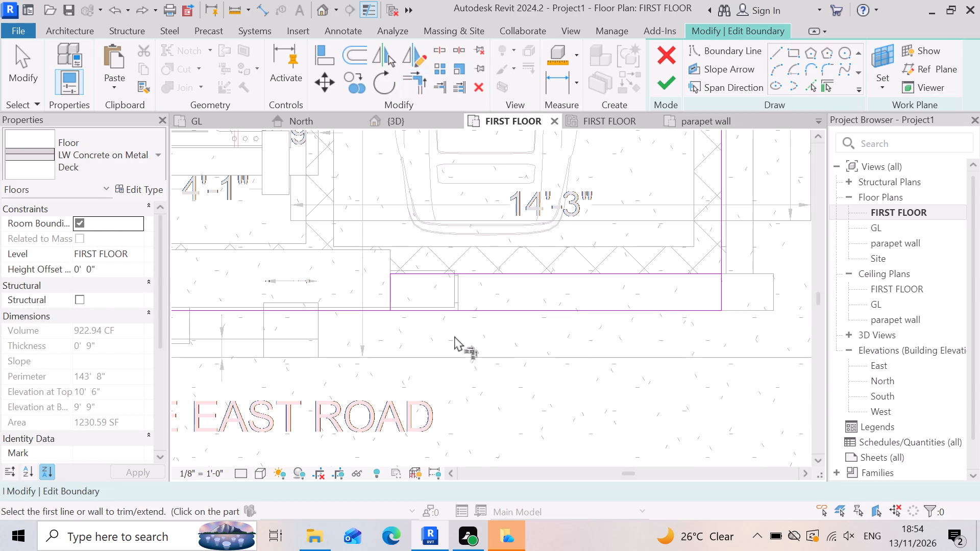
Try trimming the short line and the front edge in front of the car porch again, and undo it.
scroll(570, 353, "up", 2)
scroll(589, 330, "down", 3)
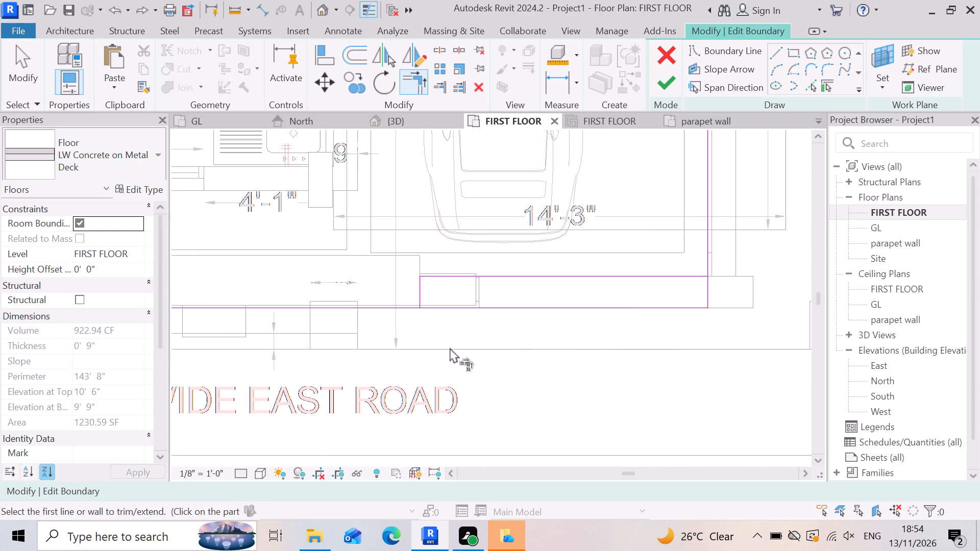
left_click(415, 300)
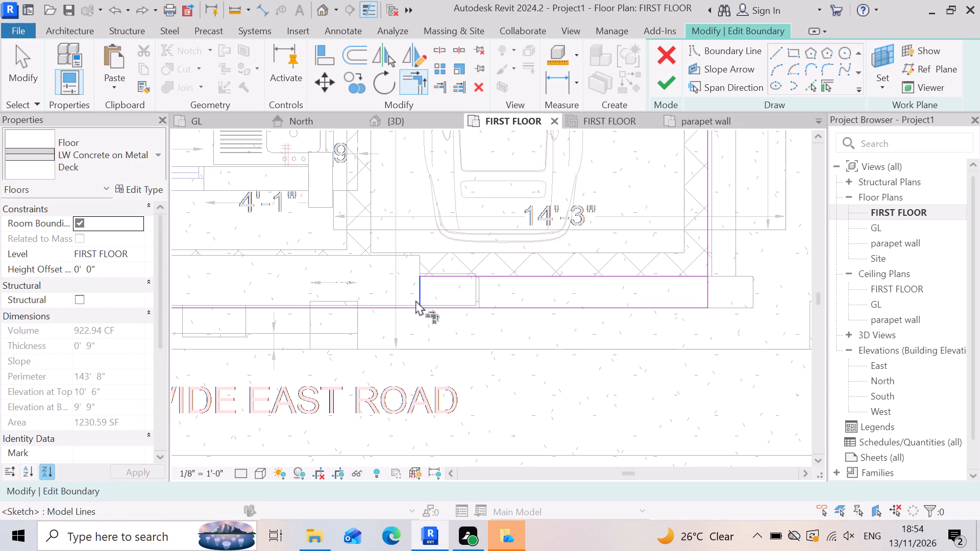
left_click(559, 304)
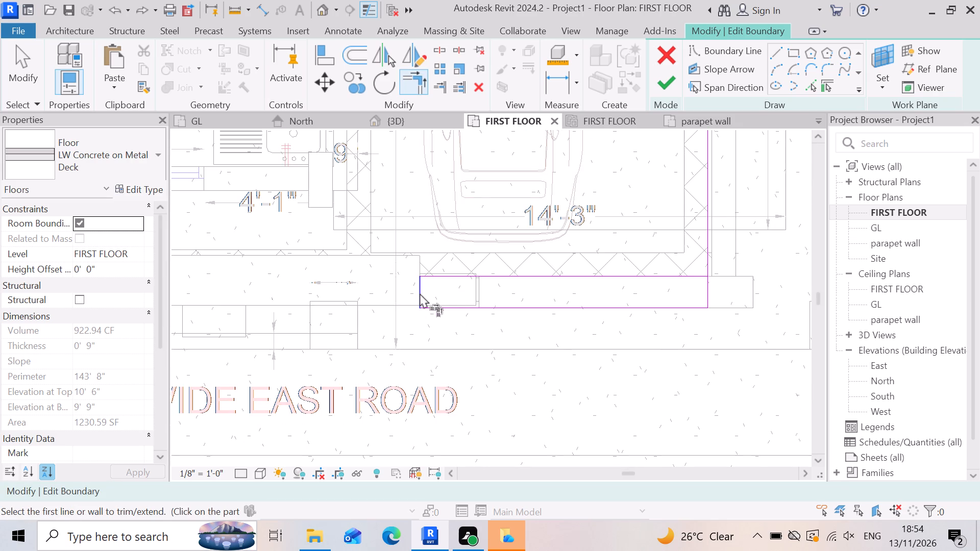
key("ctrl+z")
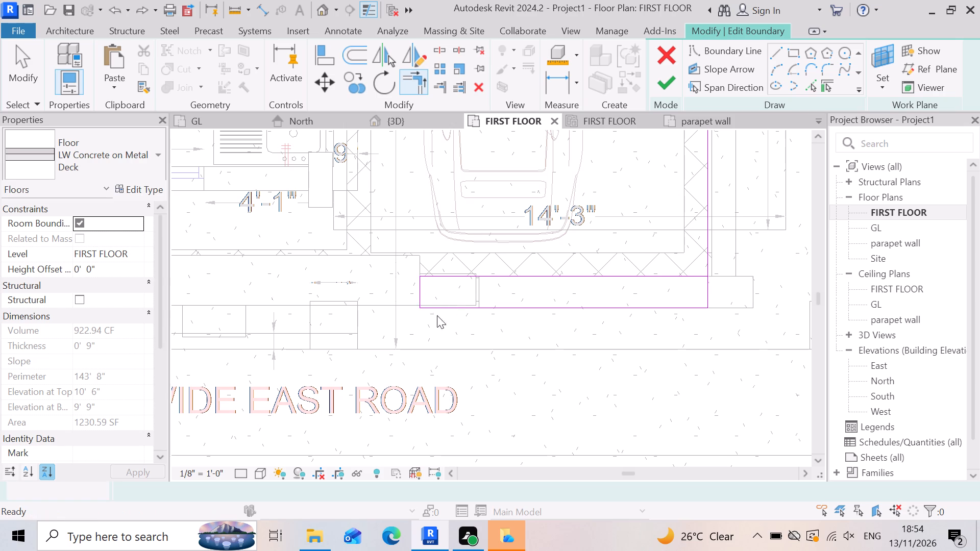
Trim the short boundary line and the slab's front edge to a corner, removing the front edge before the car porch.
left_click(419, 294)
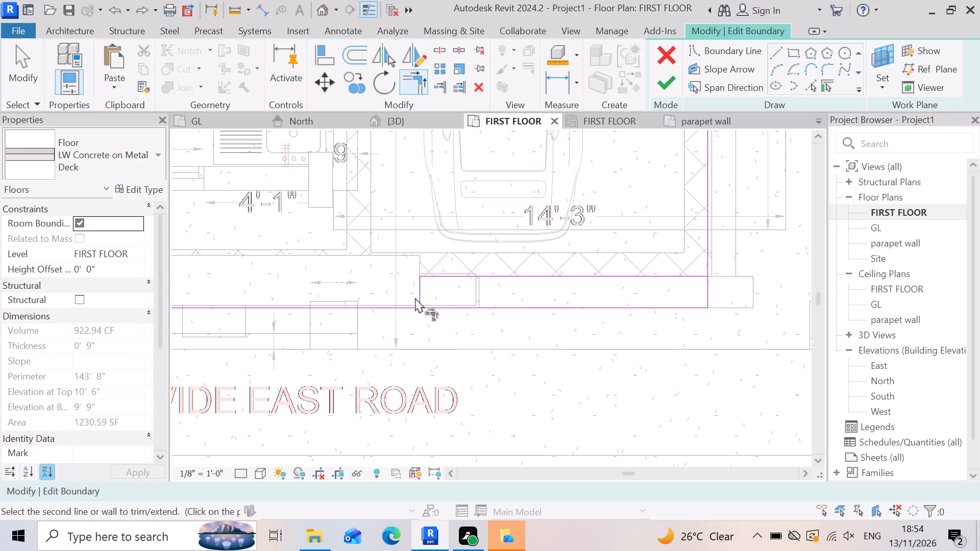
left_click(396, 305)
scroll(734, 319, "up", 2)
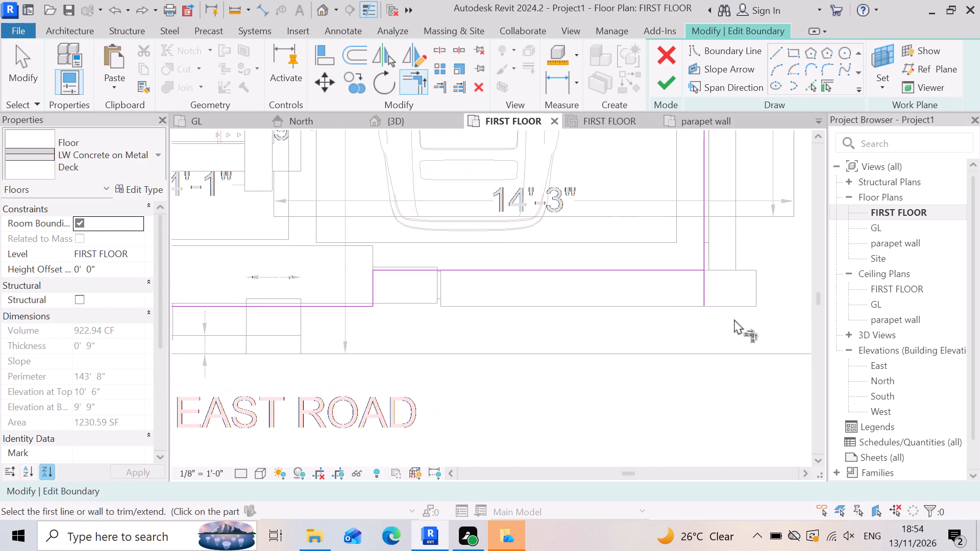
key("Escape")
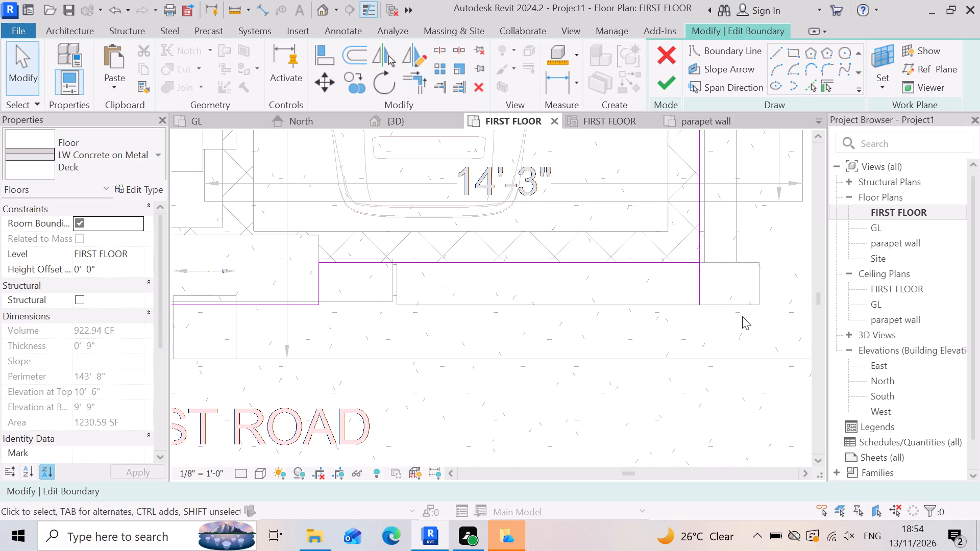
key("Escape")
Shorten the slab's side edge line to 42'-7 1/2" so it ends at the line along the car-porch wall face.
left_click(700, 293)
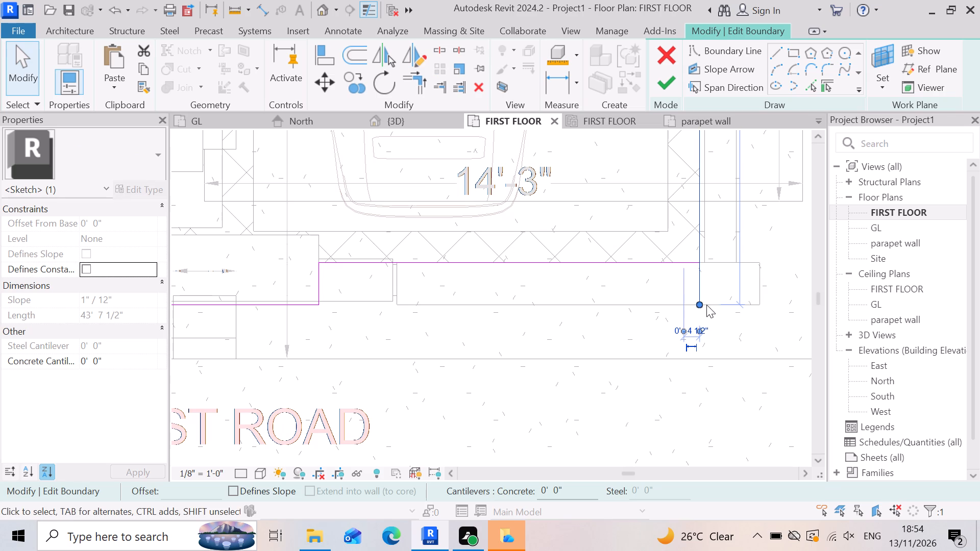
left_click_drag(701, 307, 704, 273)
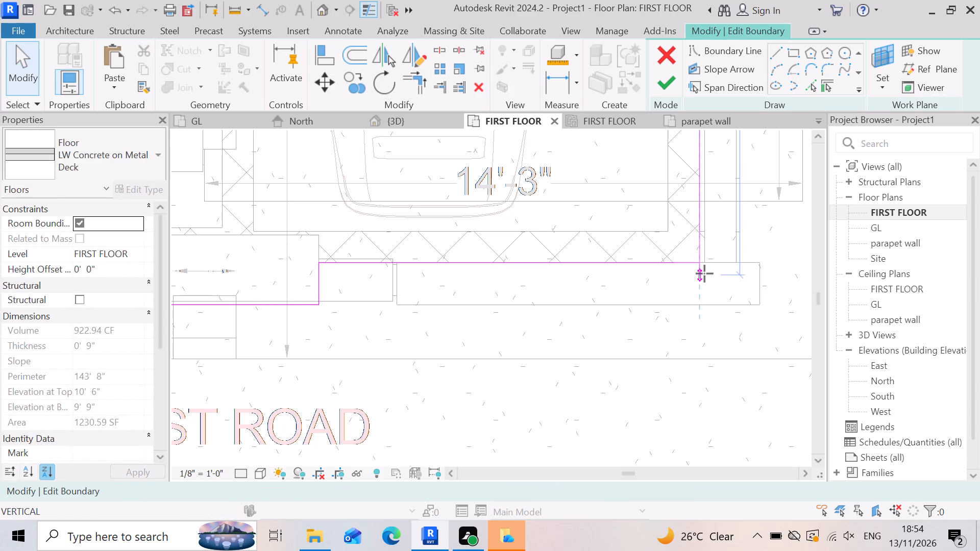
left_click_drag(704, 273, 702, 266)
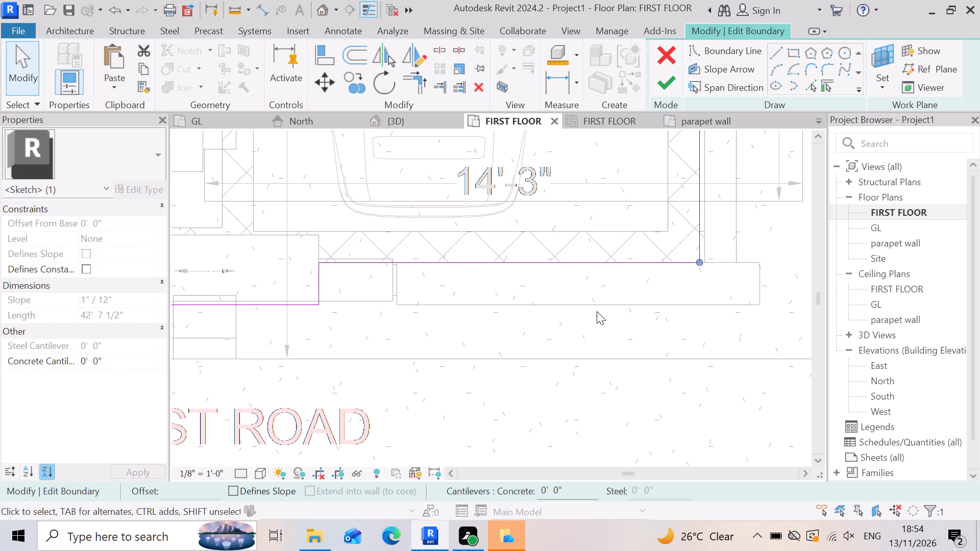
key("Escape")
Finish the slab's boundary edit with the walls attached to its bottom, and return to the 3D view.
left_click(661, 88)
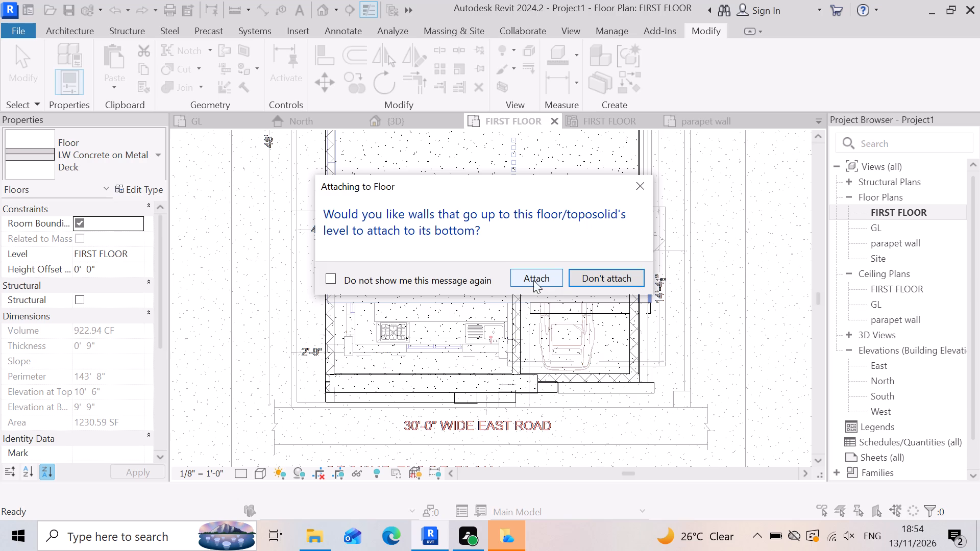
left_click(532, 276)
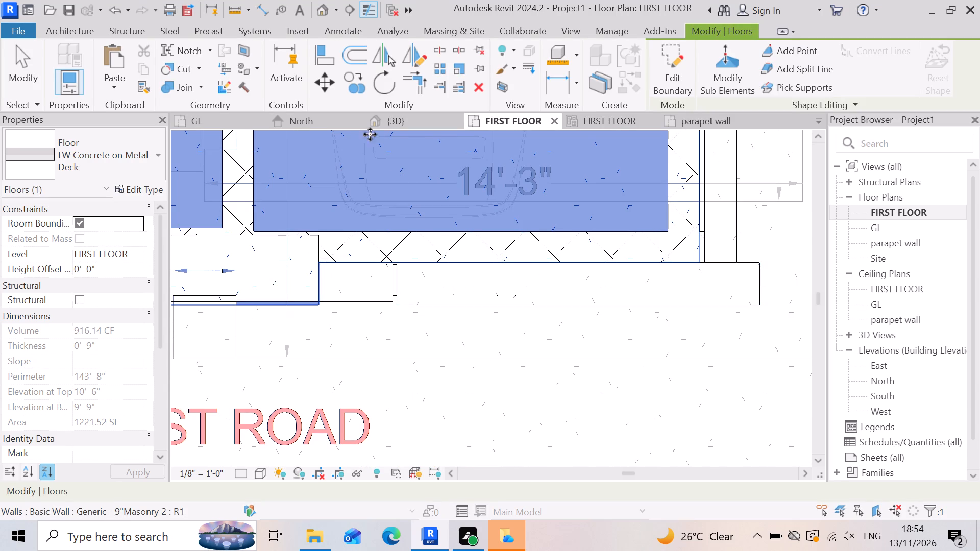
left_click(413, 122)
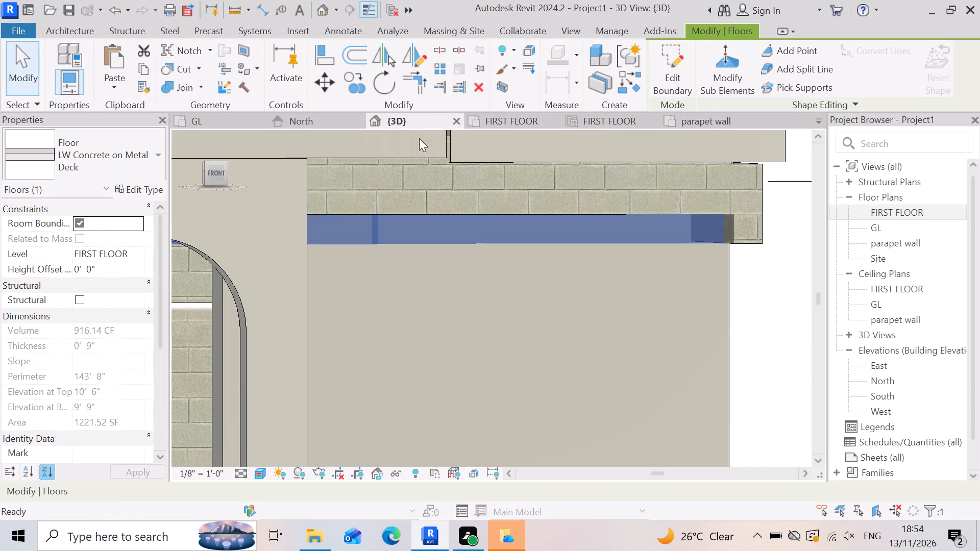
key("Escape")
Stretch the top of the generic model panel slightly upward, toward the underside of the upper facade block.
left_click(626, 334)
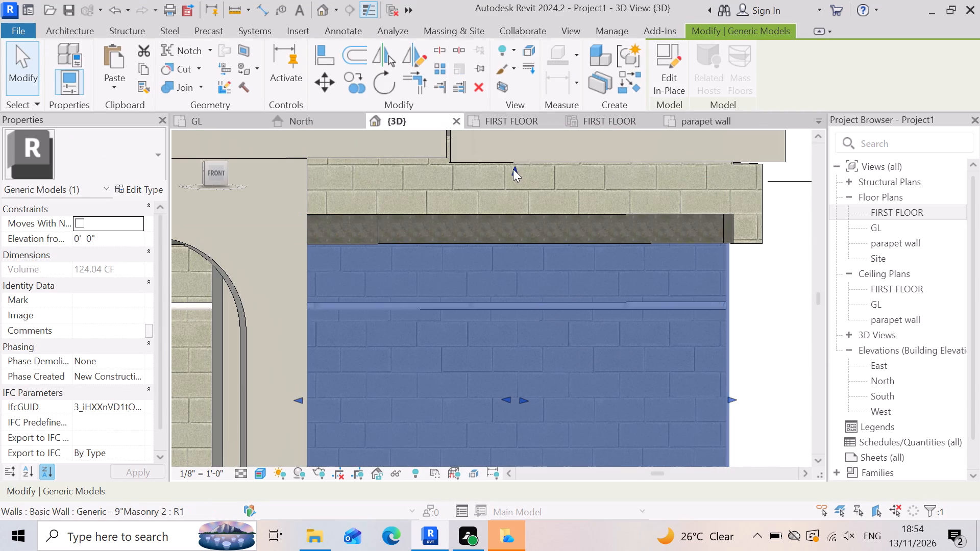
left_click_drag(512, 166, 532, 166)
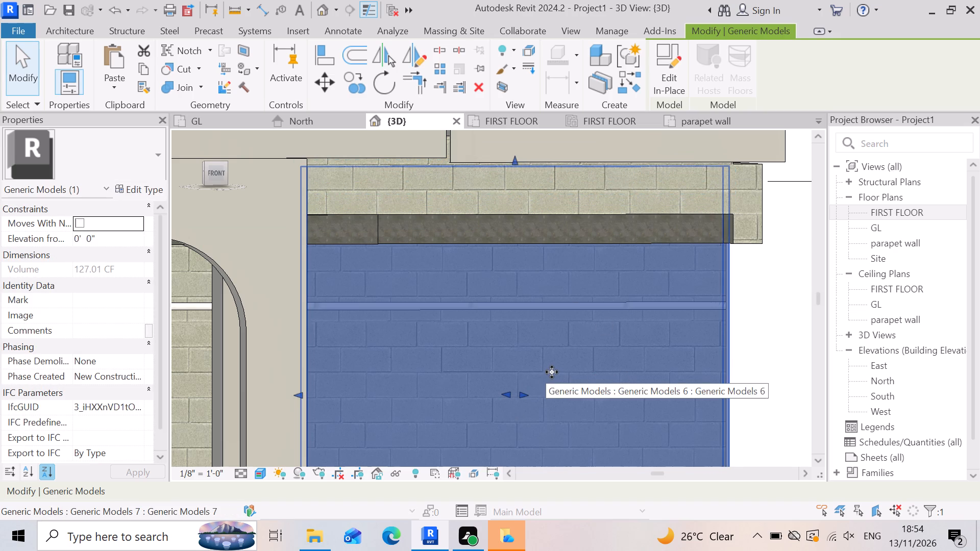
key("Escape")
Examine from above and close up how the edited first-floor slab meets the generic model panel at the car porch.
scroll(534, 306, "down", 4)
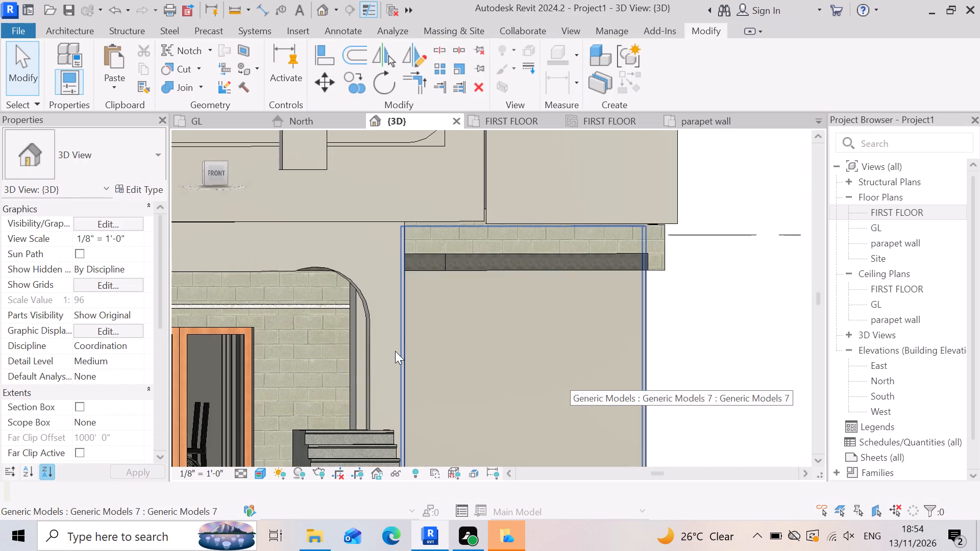
scroll(464, 243, "down", 4)
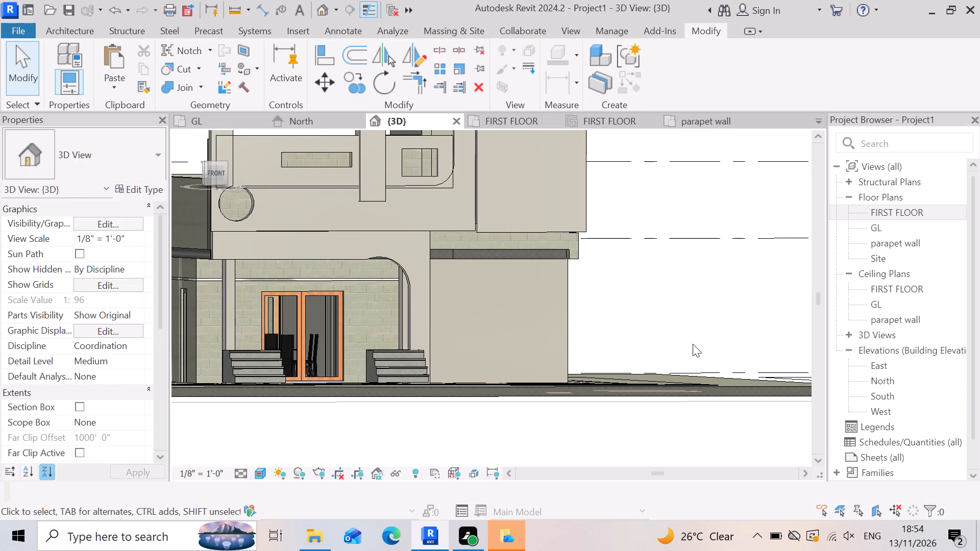
right_click_drag(672, 292, 644, 408, "shift")
middle_click_drag(671, 292, 666, 303, "shift")
middle_click(653, 327, "shift")
scroll(633, 286, "down", 3)
right_click_drag(650, 265, 635, 312, "shift")
middle_click_drag(641, 293, 635, 312, "shift")
scroll(635, 312, "down", 1, "shift")
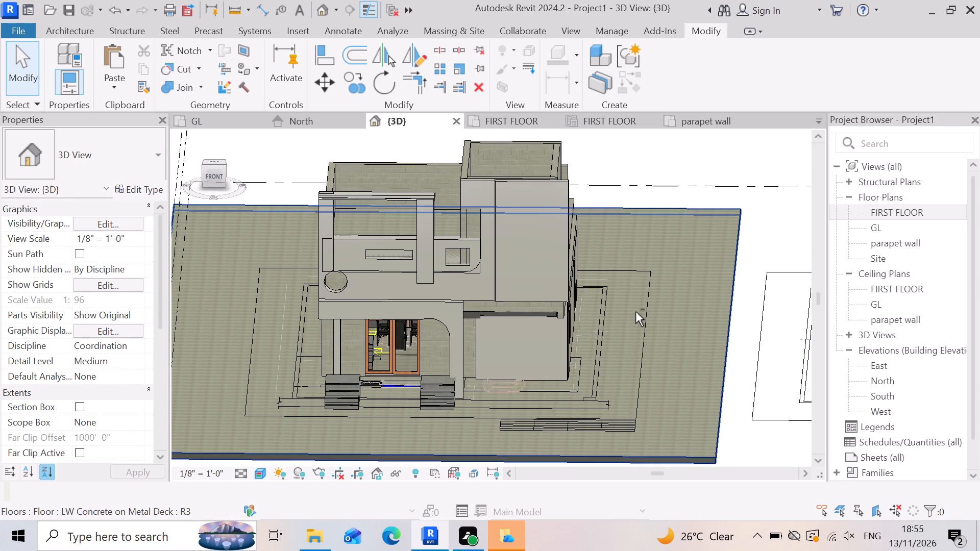
scroll(473, 360, "up", 2)
scroll(548, 317, "up", 7)
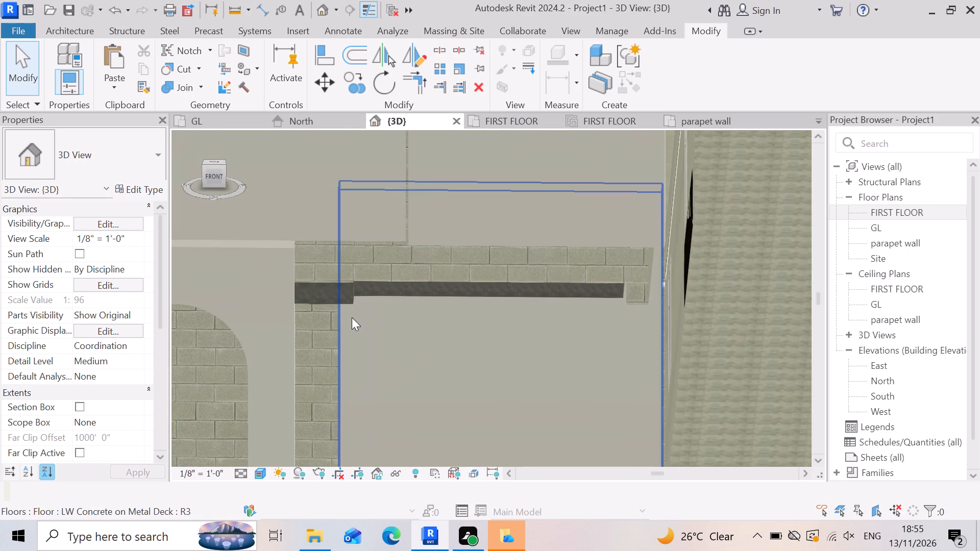
scroll(444, 318, "up", 2)
scroll(400, 309, "up", 2)
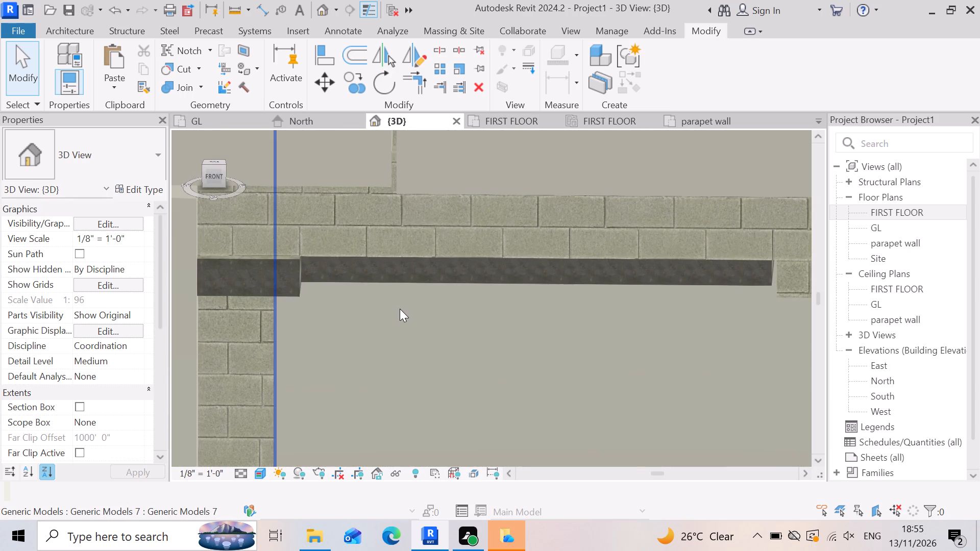
left_click(395, 283)
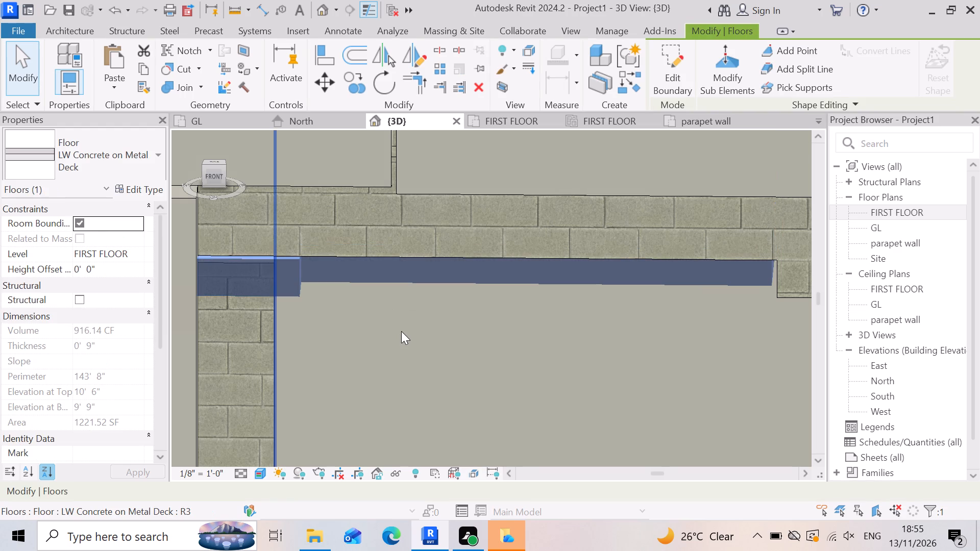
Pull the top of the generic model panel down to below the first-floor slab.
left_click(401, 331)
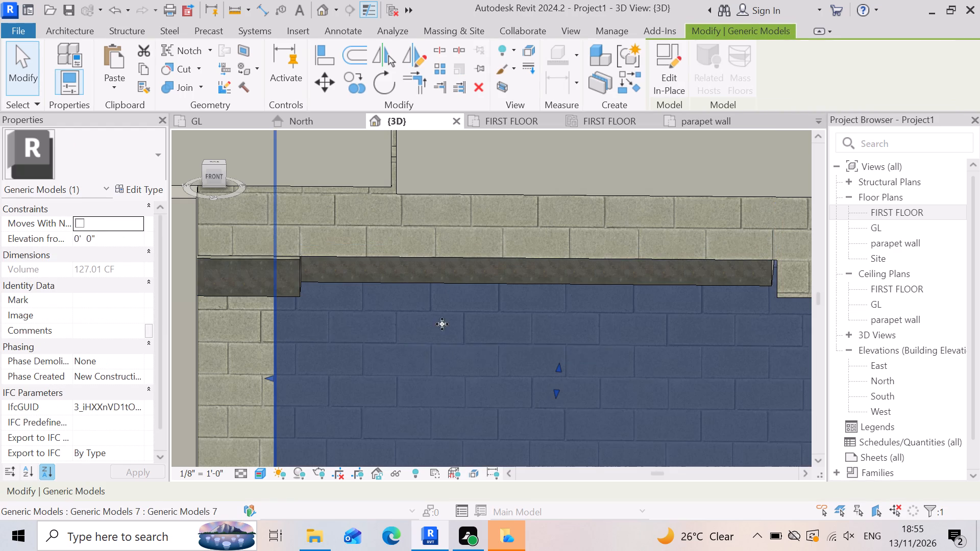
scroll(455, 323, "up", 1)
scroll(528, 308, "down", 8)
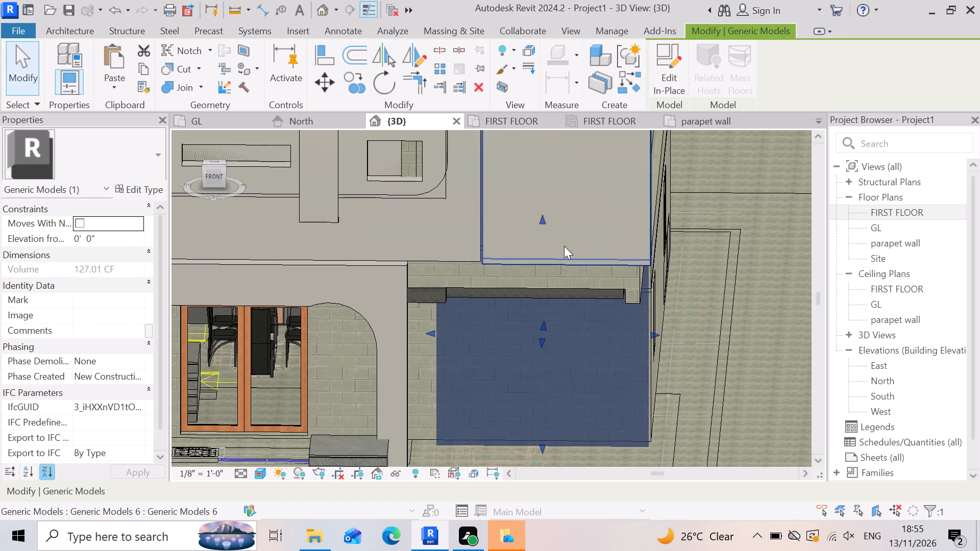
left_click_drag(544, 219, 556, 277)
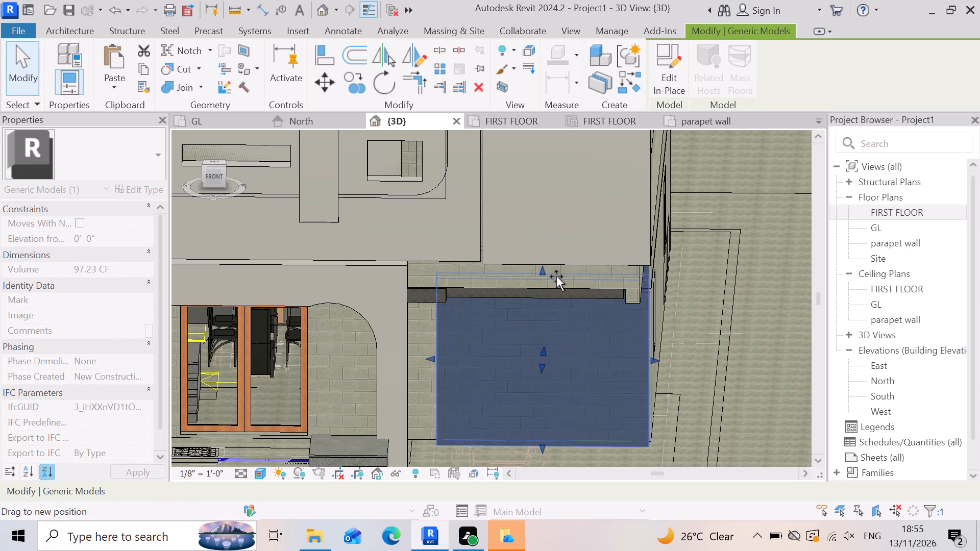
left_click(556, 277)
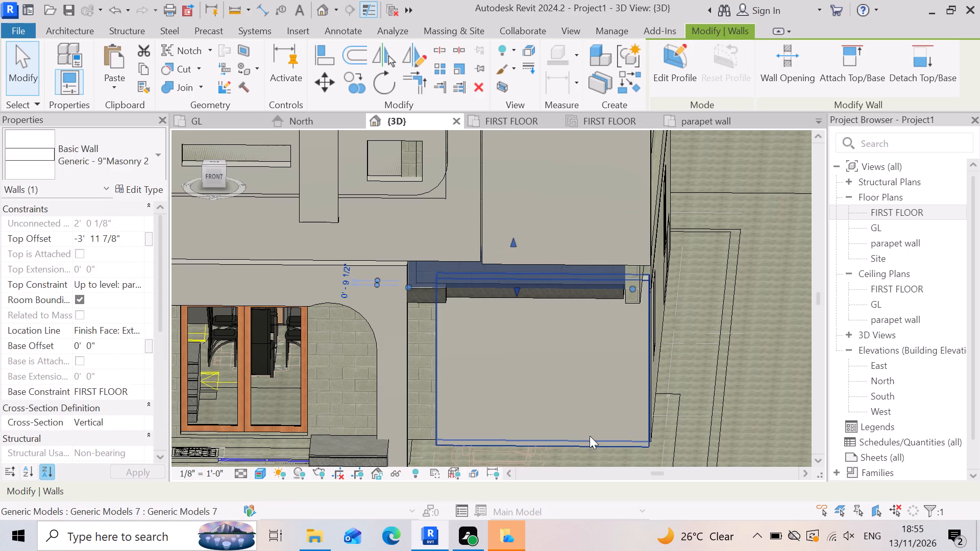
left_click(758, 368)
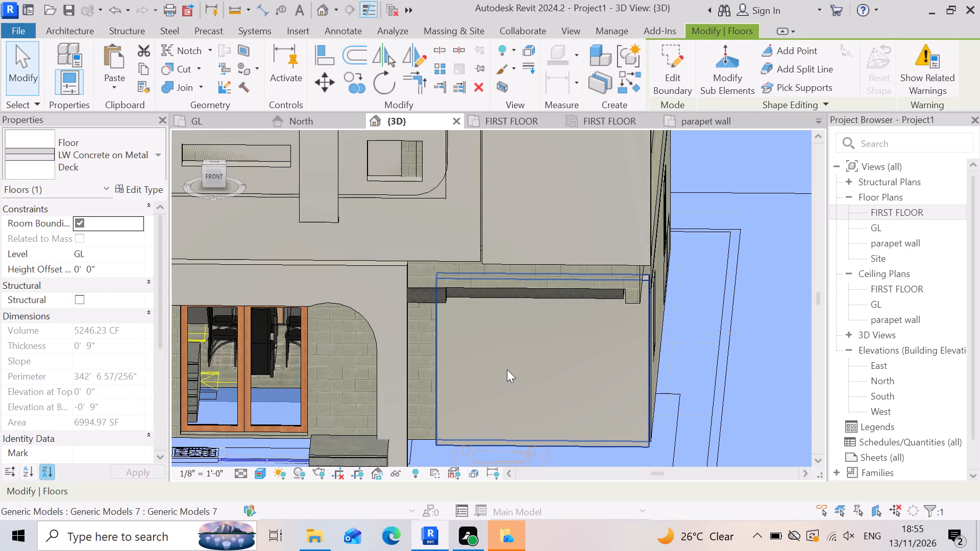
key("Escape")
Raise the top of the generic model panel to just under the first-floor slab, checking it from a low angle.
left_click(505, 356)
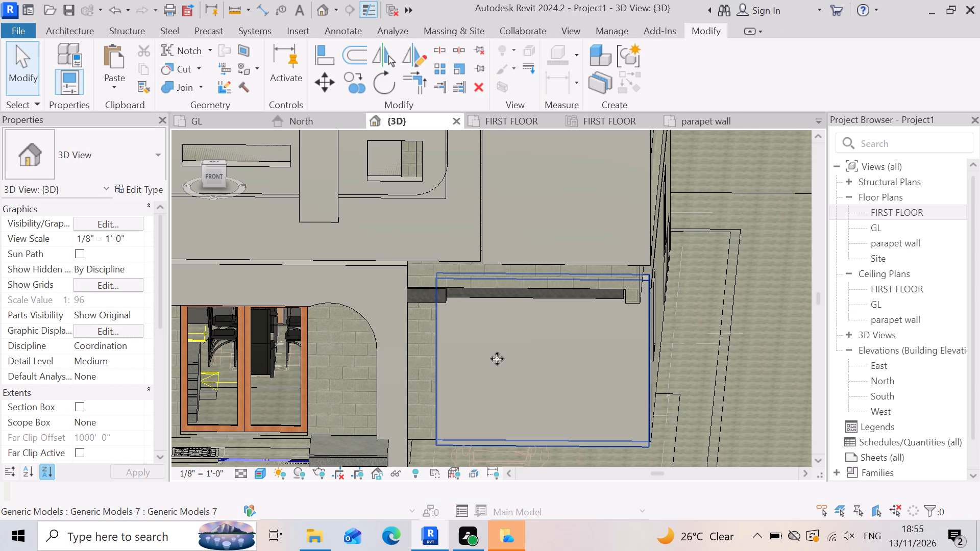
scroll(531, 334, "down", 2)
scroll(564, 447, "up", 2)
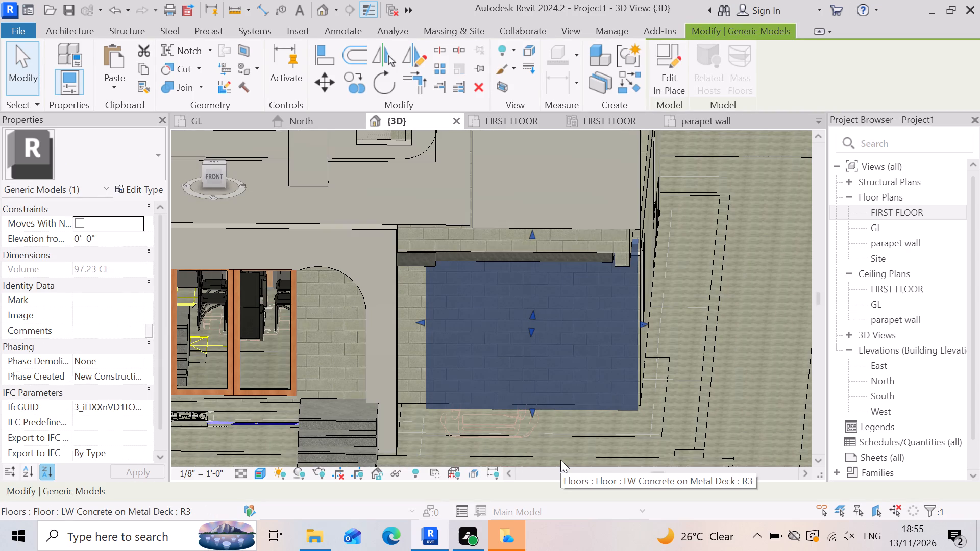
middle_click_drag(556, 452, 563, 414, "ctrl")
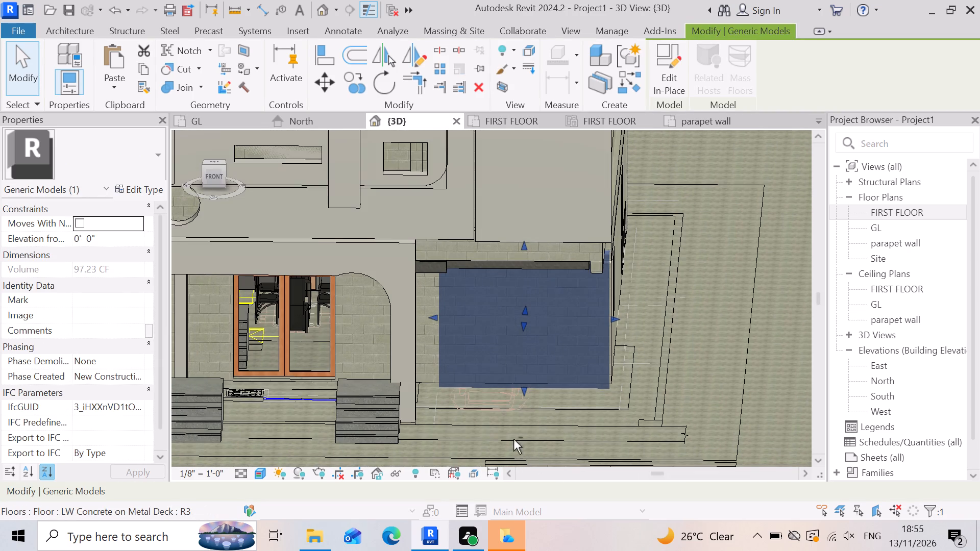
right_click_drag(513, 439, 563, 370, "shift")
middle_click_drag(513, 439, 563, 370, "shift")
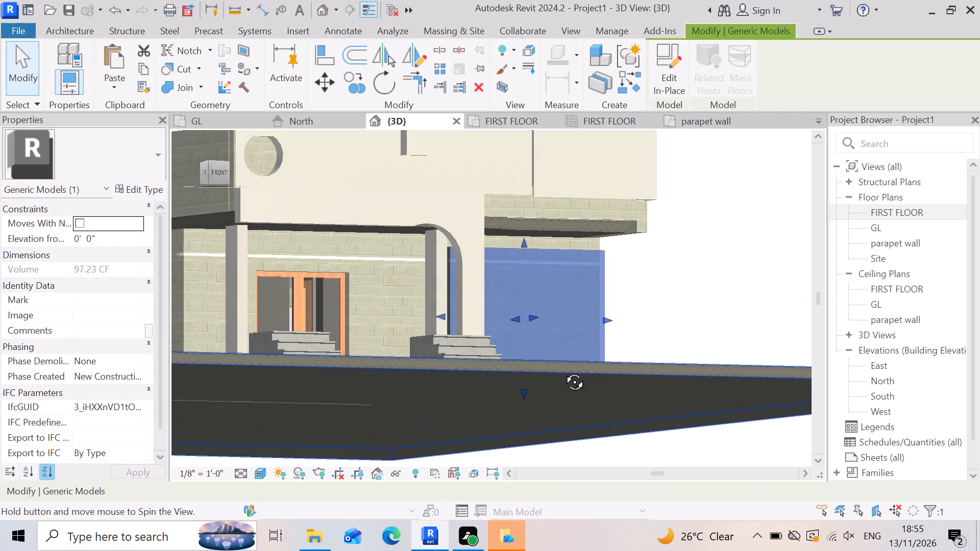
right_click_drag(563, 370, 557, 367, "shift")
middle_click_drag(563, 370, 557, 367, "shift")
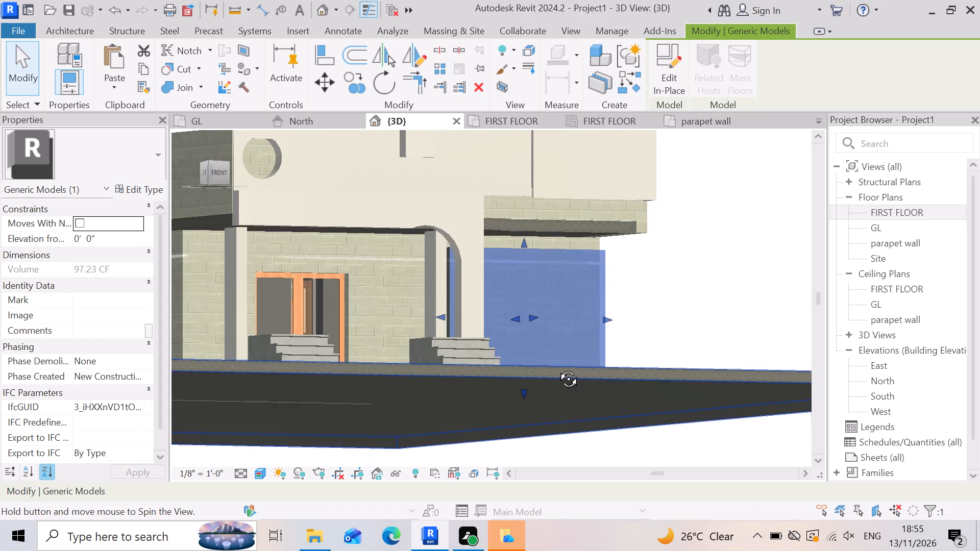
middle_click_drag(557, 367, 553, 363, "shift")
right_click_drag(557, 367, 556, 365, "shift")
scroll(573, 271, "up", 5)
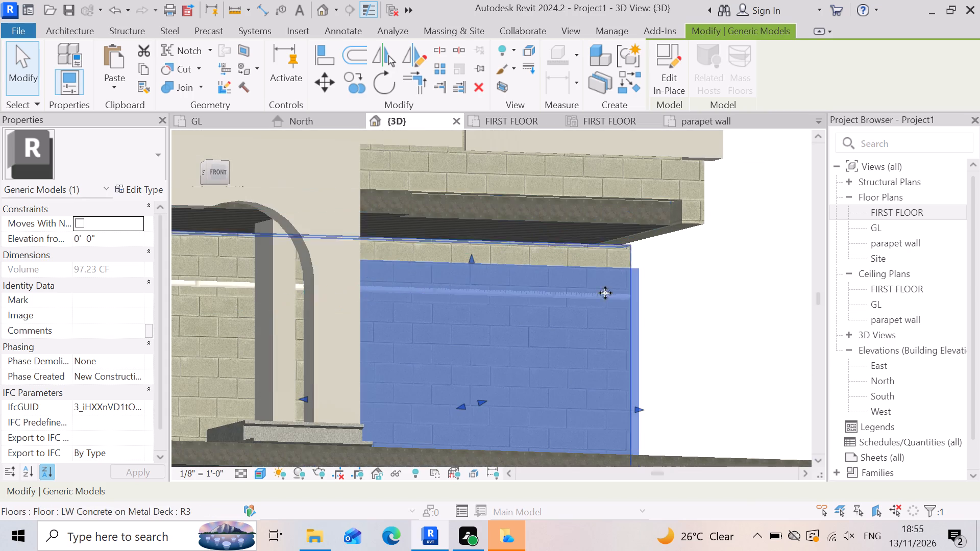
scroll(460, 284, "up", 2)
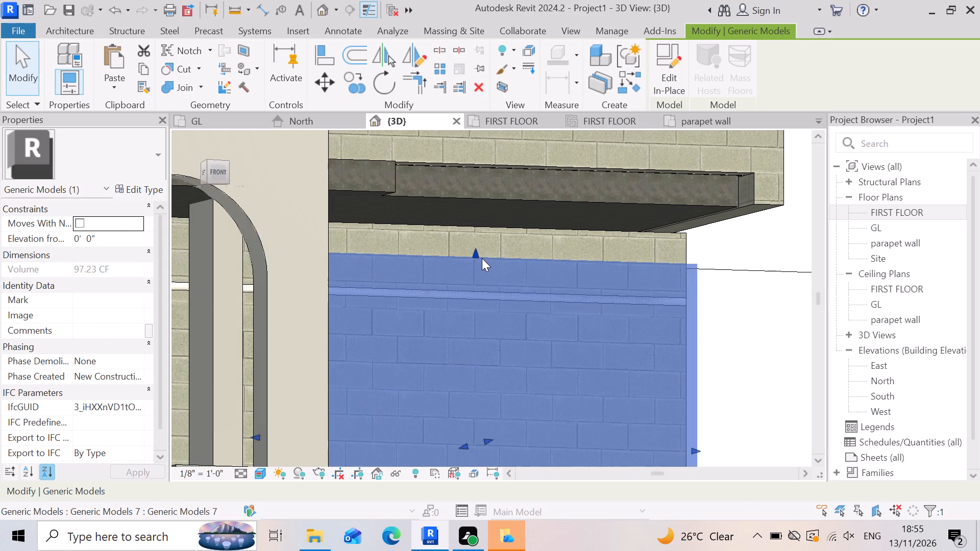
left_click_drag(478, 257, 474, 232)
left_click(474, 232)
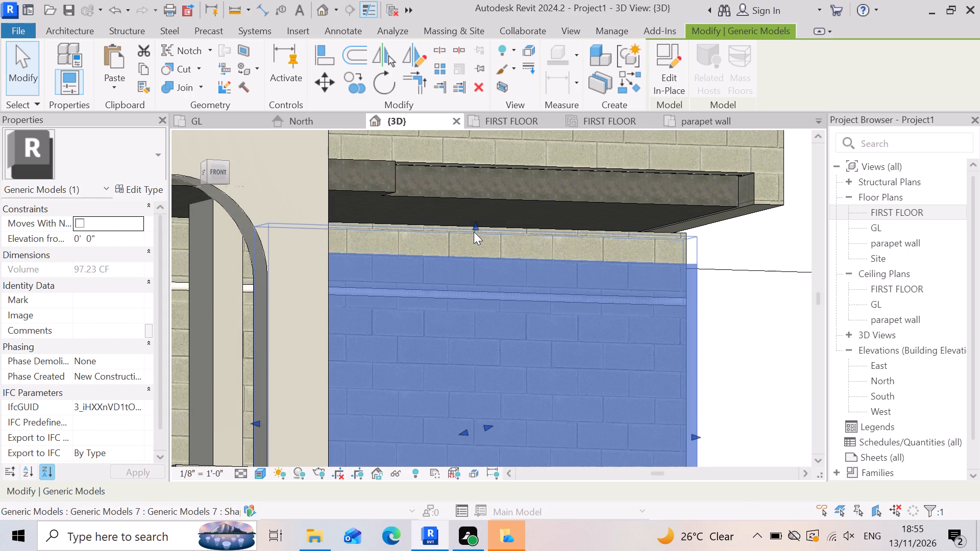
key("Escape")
Stretch the top of the generic model panel up past the slab to the underside of the upper facade block.
scroll(576, 309, "down", 1)
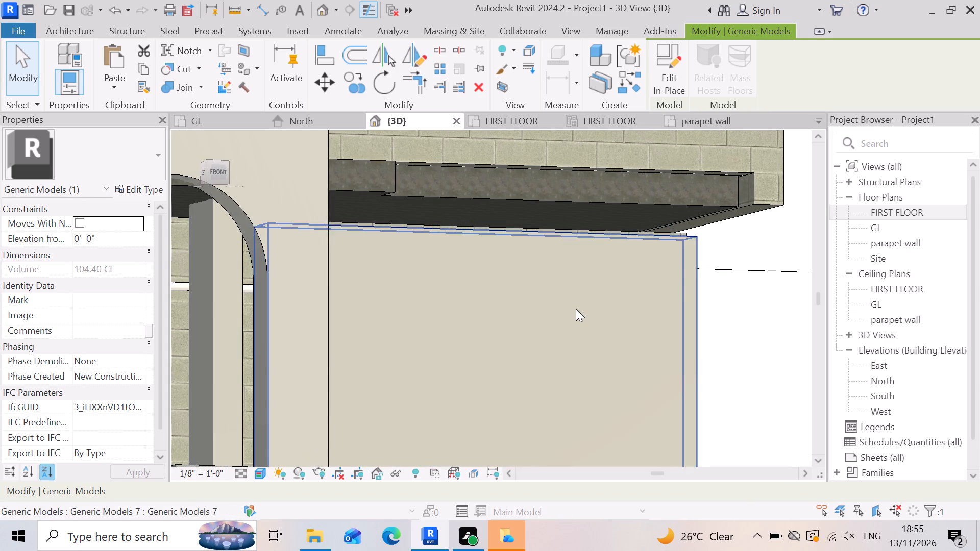
scroll(576, 309, "down", 2)
left_click(512, 264)
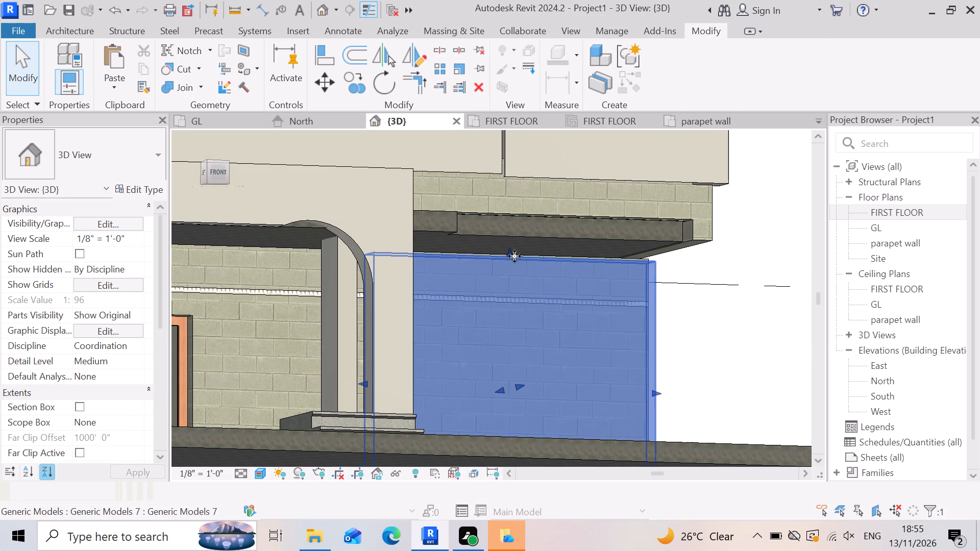
left_click_drag(503, 250, 516, 179)
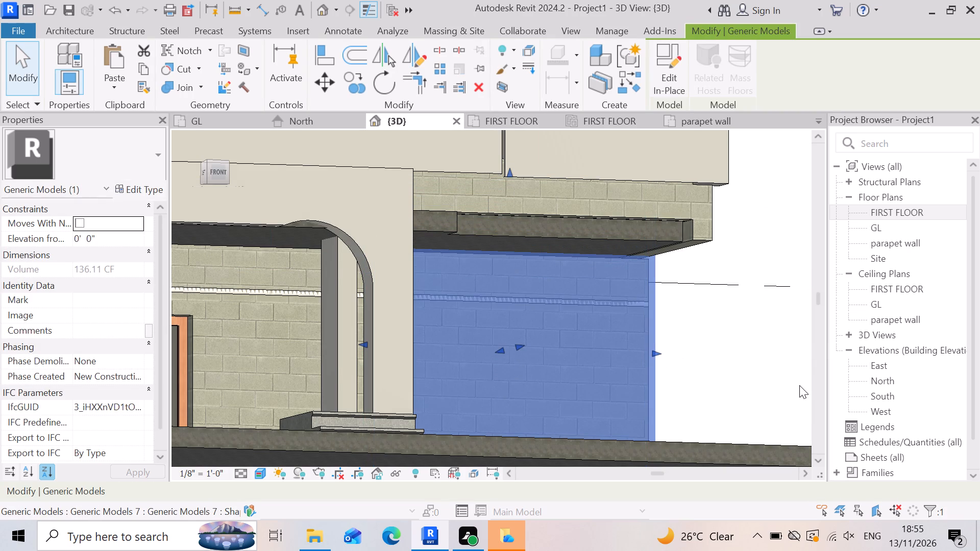
key("Escape")
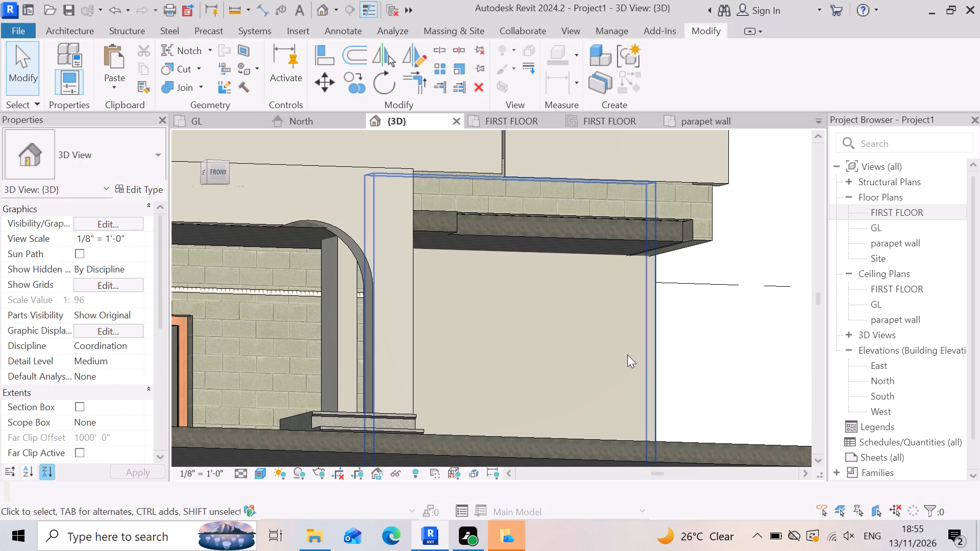
key("Escape")
Raise the bottom edge of the tall generic model panel from the ground to around the first-floor slab.
scroll(630, 374, "down", 3)
right_click_drag(631, 381, 615, 419, "shift")
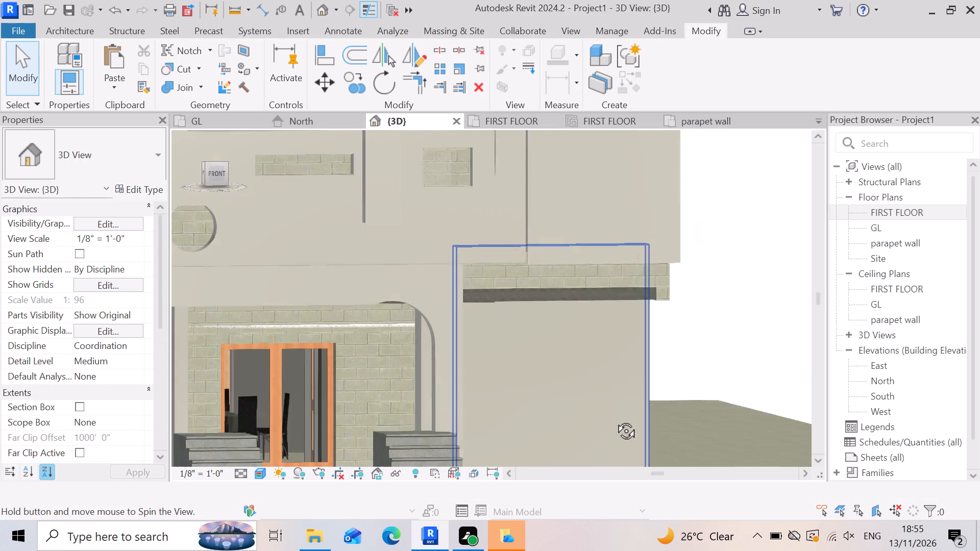
right_click_drag(615, 419, 615, 420, "shift")
scroll(550, 337, "down", 4)
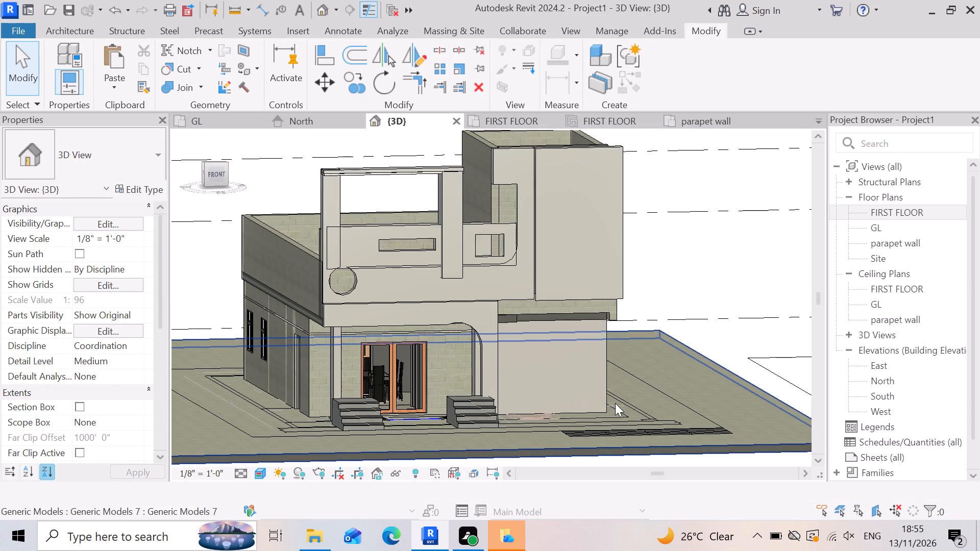
left_click(545, 367)
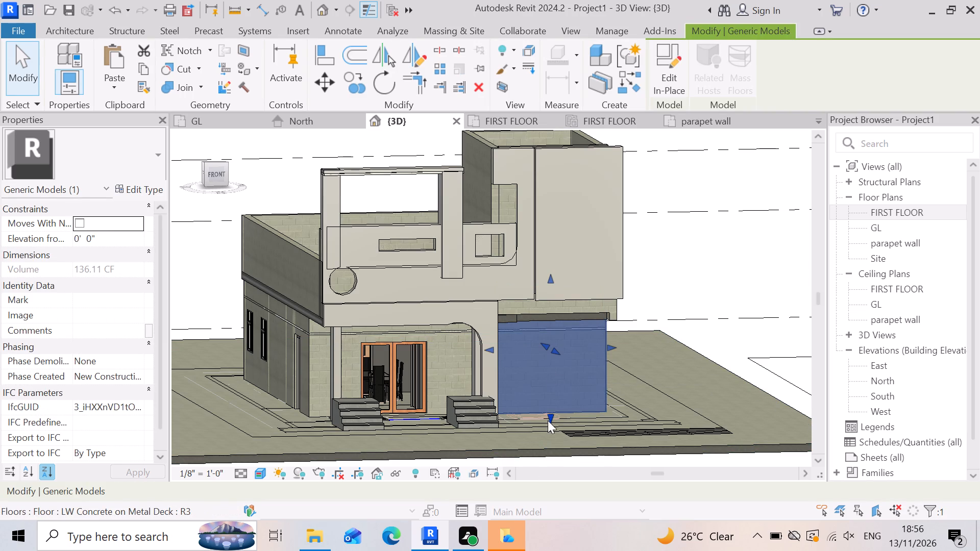
left_click_drag(548, 416, 547, 318)
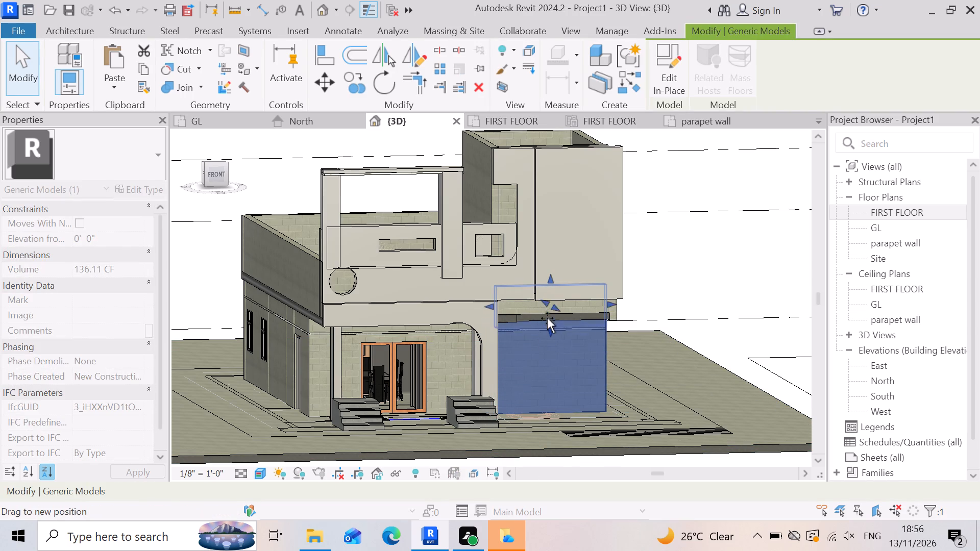
left_click_drag(547, 318, 553, 312)
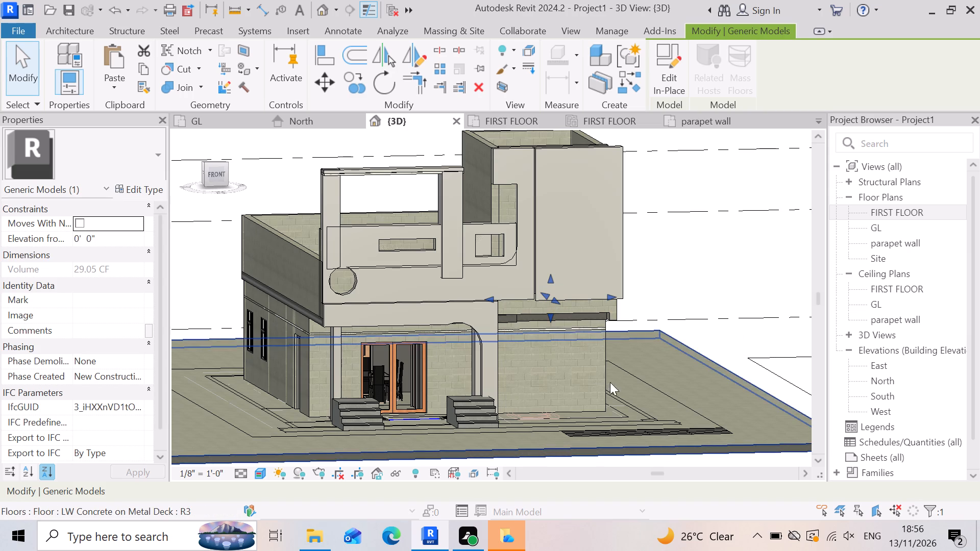
left_click(580, 361)
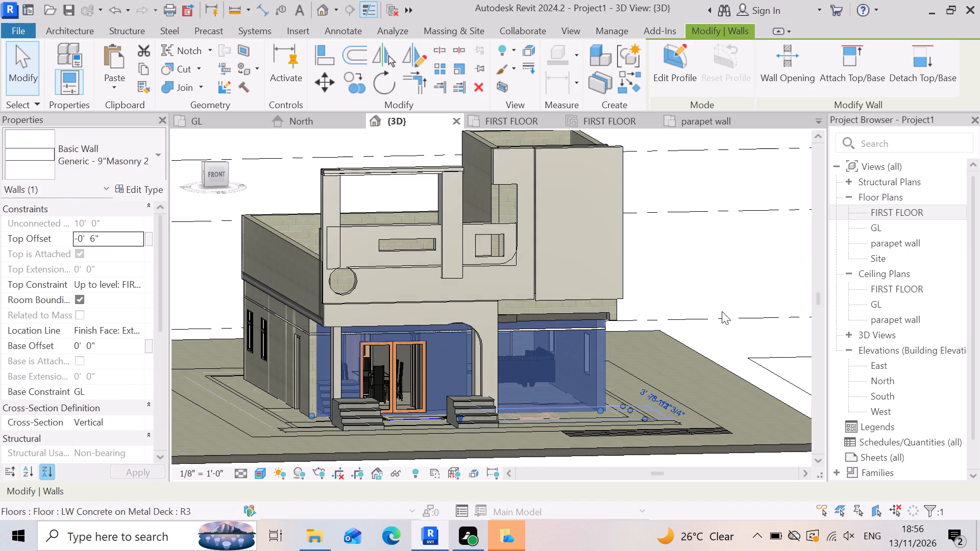
left_click(720, 266)
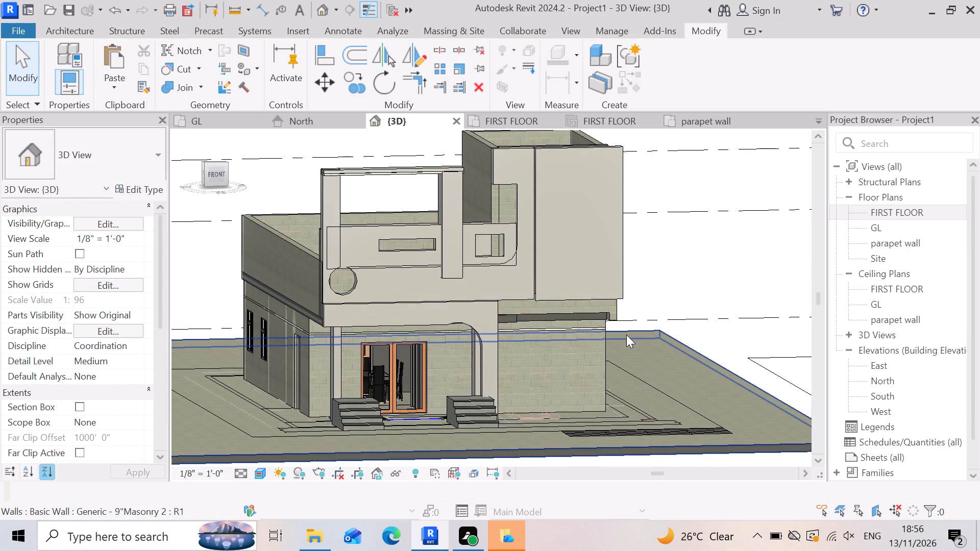
Start an extrusion in a new in-place component of category Generic Models, accepting the default name.
scroll(623, 321, "up", 5)
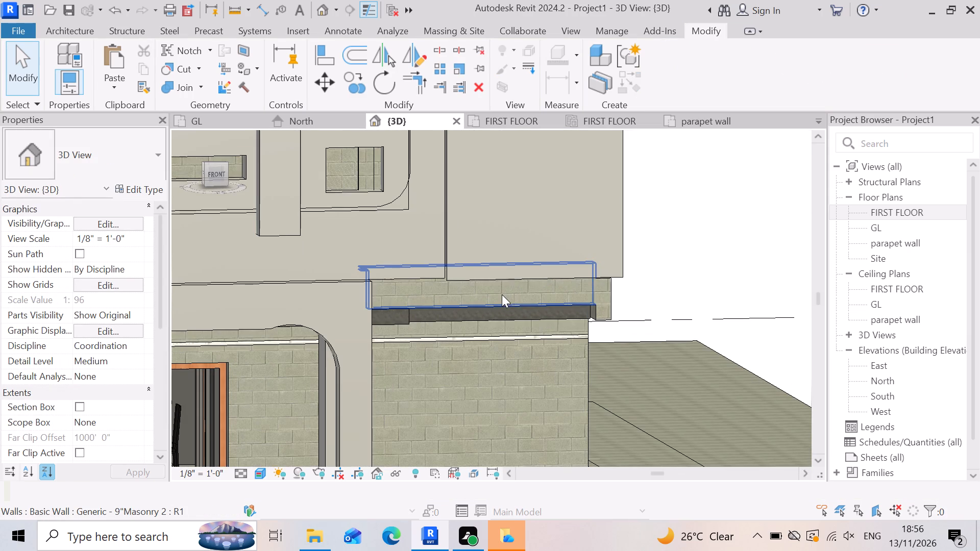
left_click(488, 295)
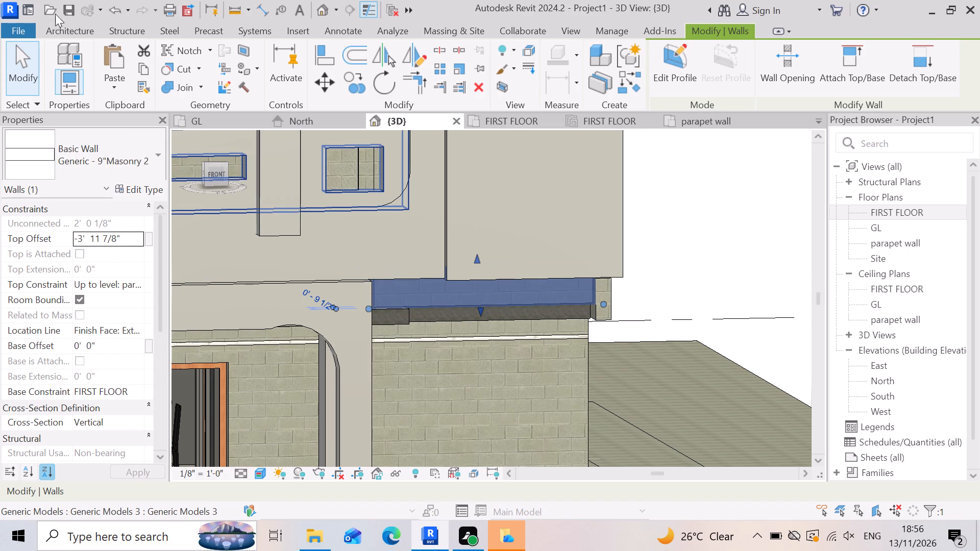
left_click(59, 27)
left_click(186, 74)
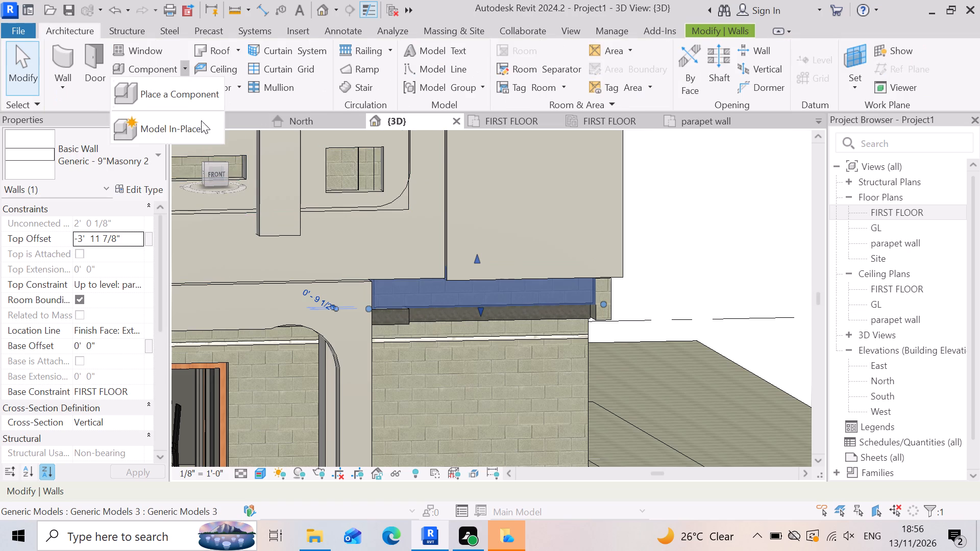
left_click(199, 129)
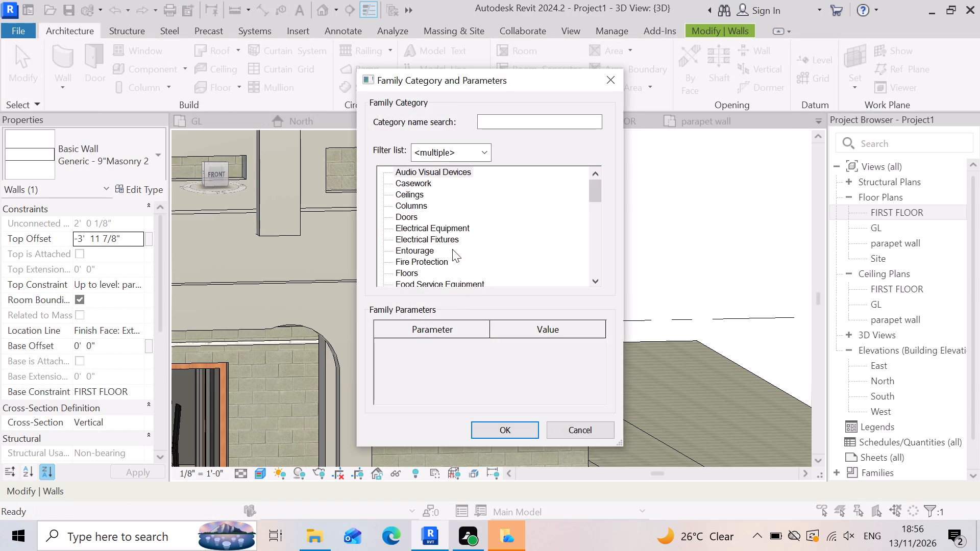
scroll(464, 230, "down", 4)
left_click(434, 272)
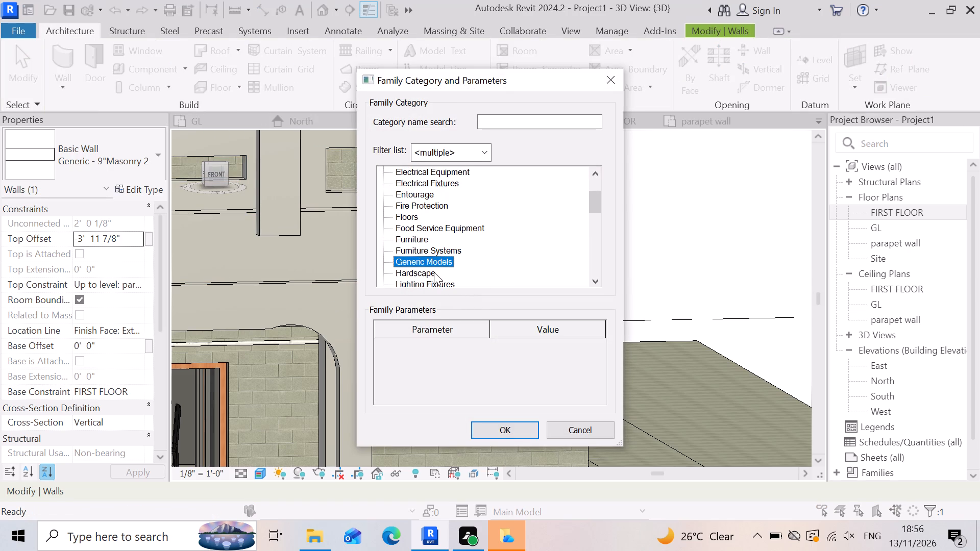
left_click(506, 434)
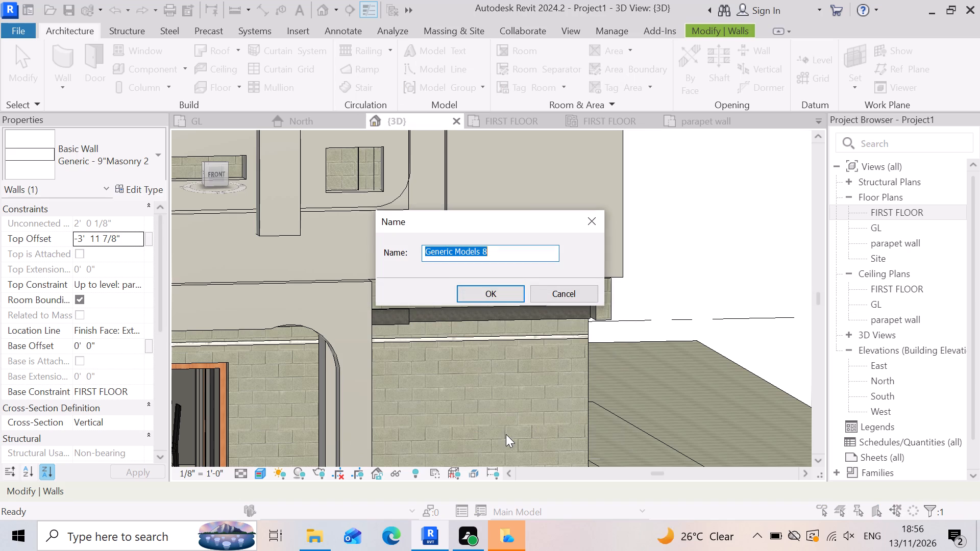
left_click(492, 291)
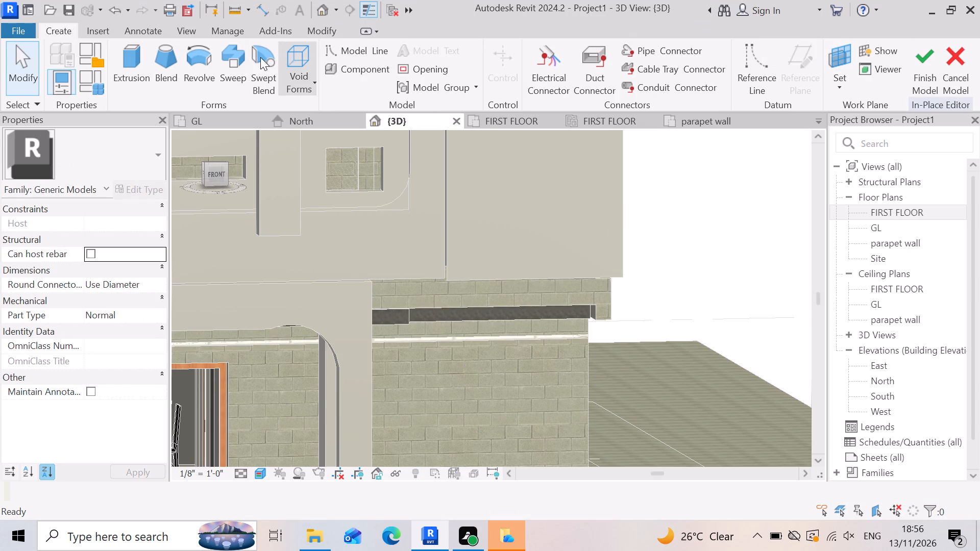
left_click(130, 60)
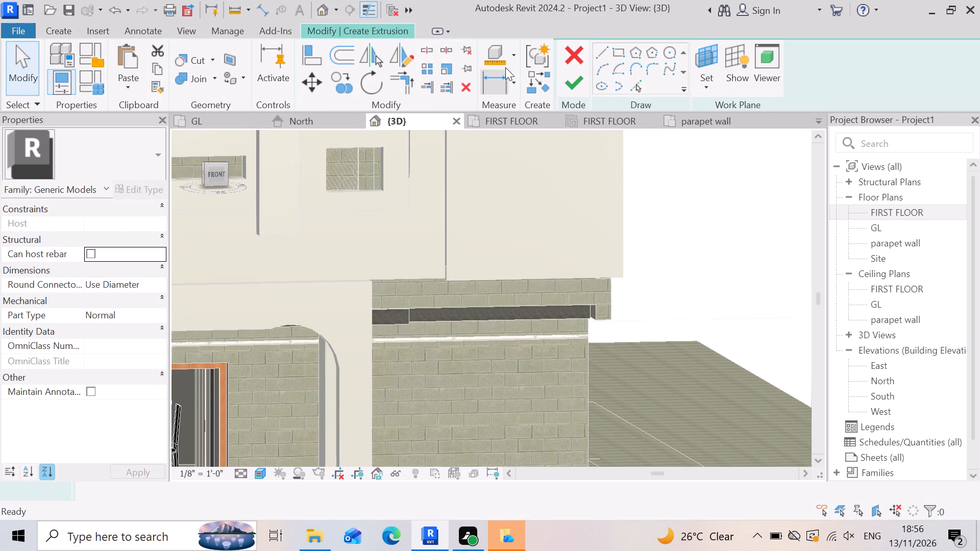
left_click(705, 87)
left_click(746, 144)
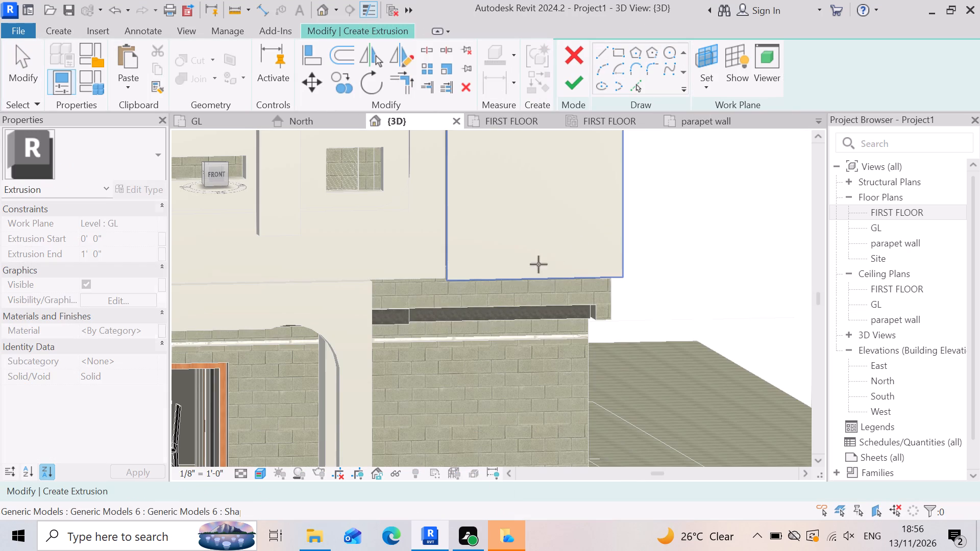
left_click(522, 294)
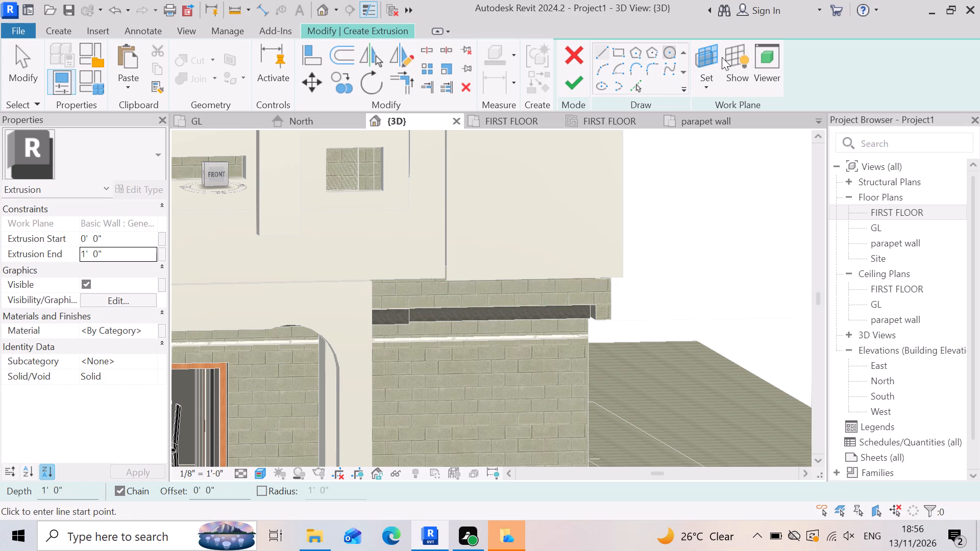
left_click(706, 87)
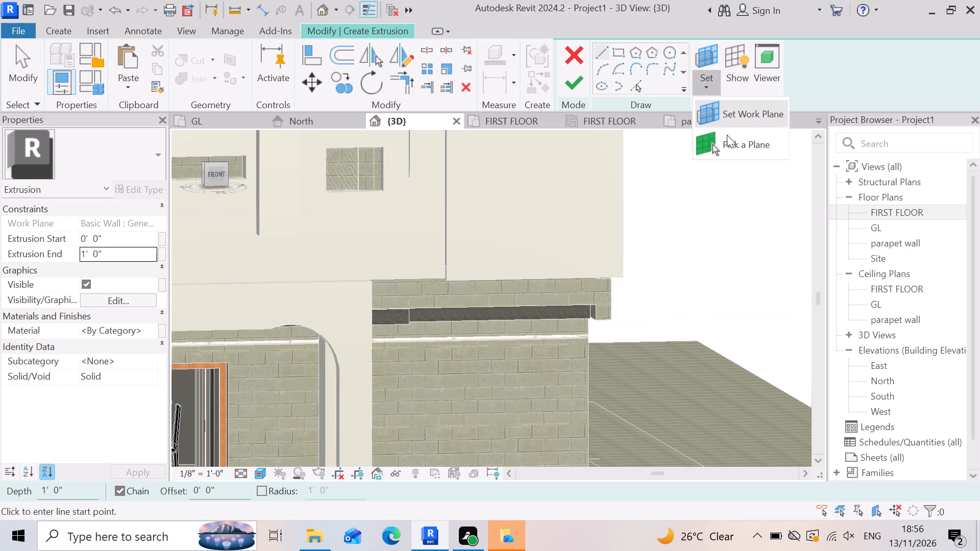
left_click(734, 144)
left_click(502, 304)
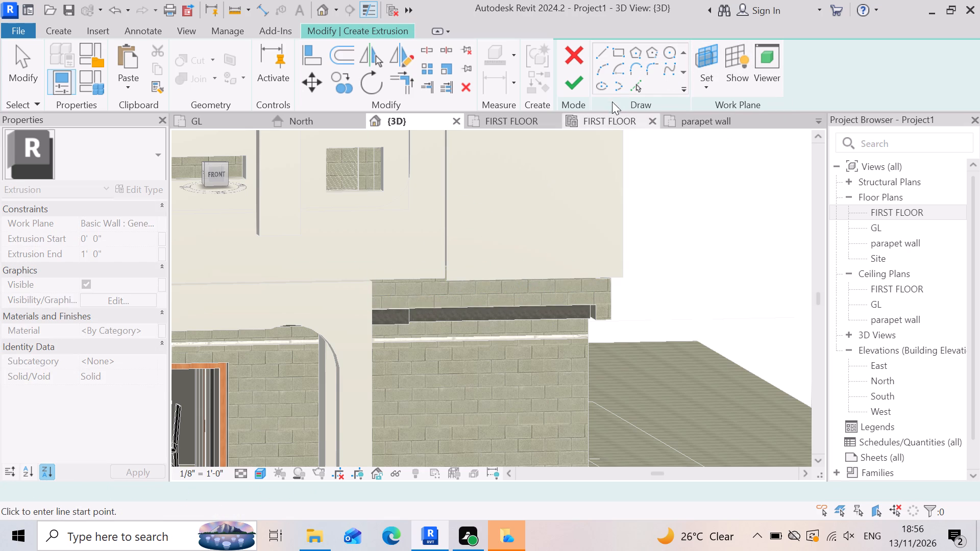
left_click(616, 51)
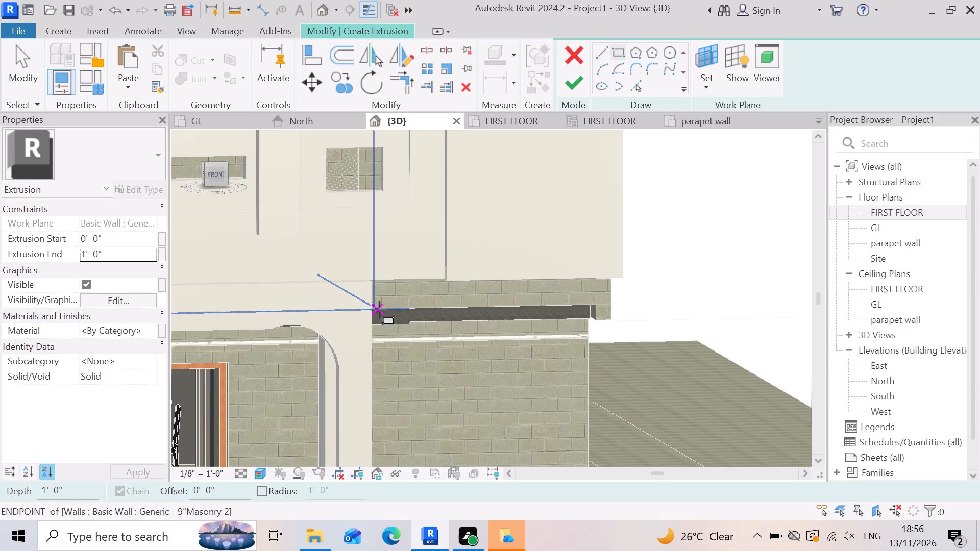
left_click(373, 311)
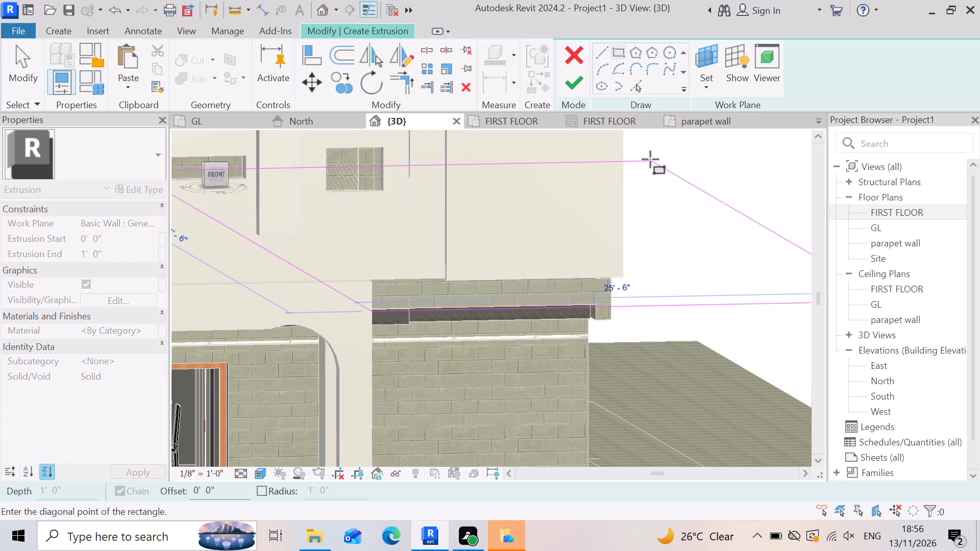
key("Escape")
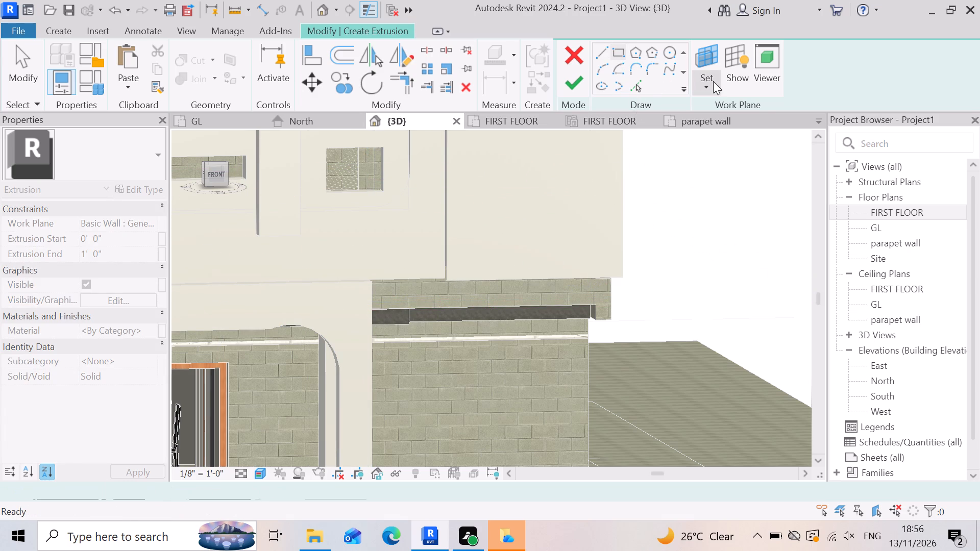
Sketch a rectangular extrusion profile on the block wall's front face, covering the band between the slab and the upper facade block.
left_click(703, 90)
left_click(753, 144)
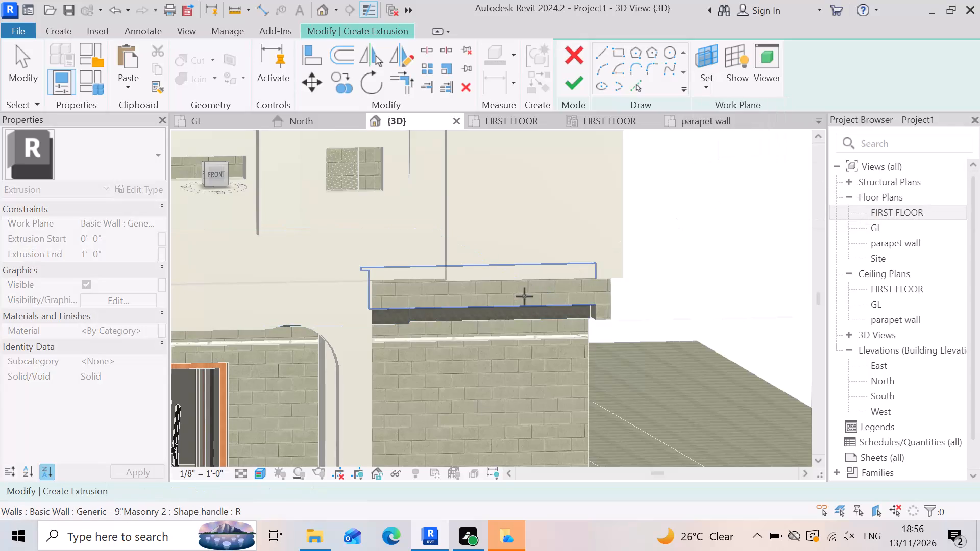
left_click(524, 295)
left_click(619, 45)
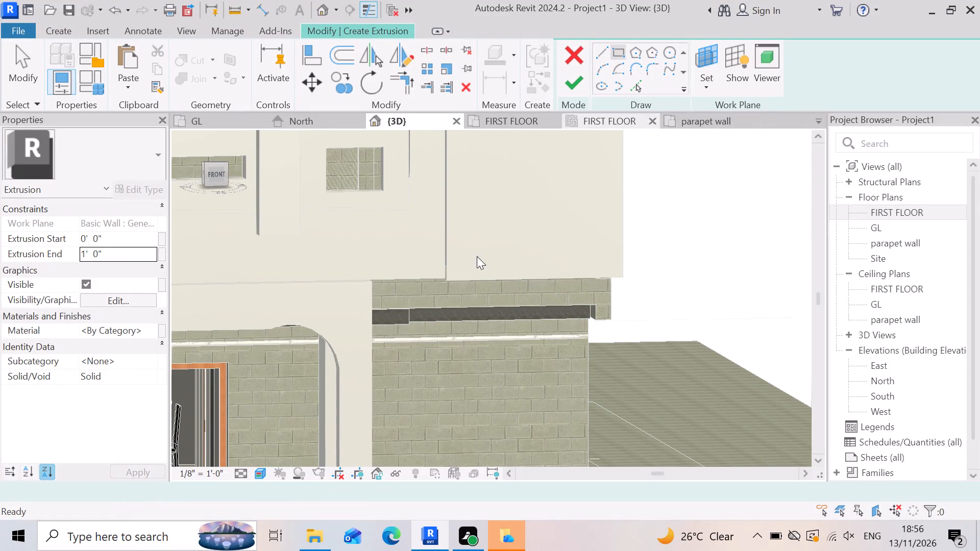
scroll(346, 313, "up", 5)
scroll(424, 263, "up", 2)
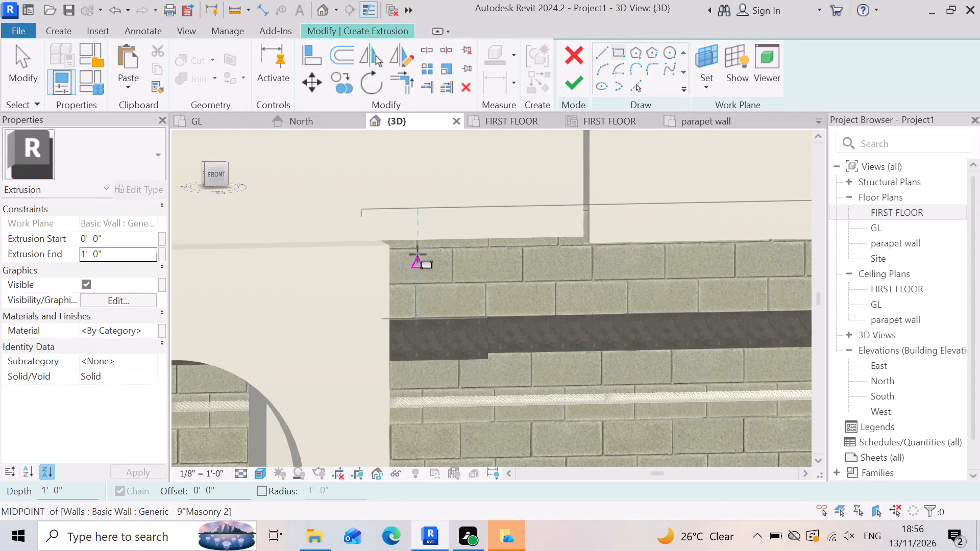
left_click(390, 241)
scroll(470, 281, "down", 4)
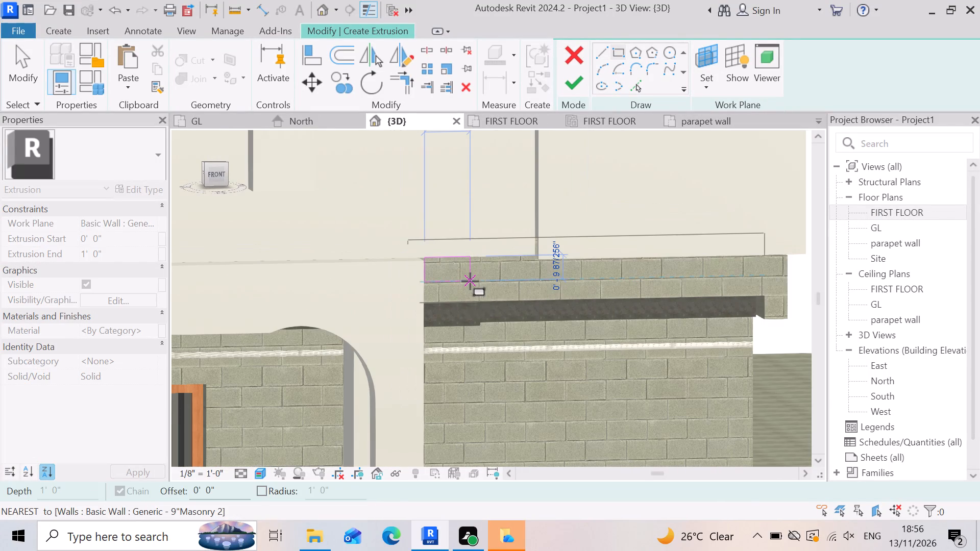
scroll(786, 294, "up", 5)
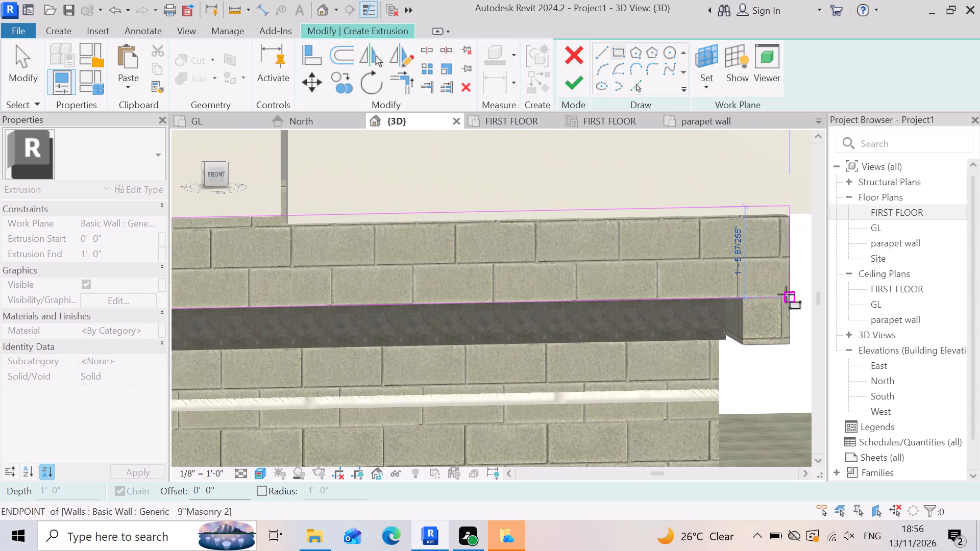
left_click(785, 289)
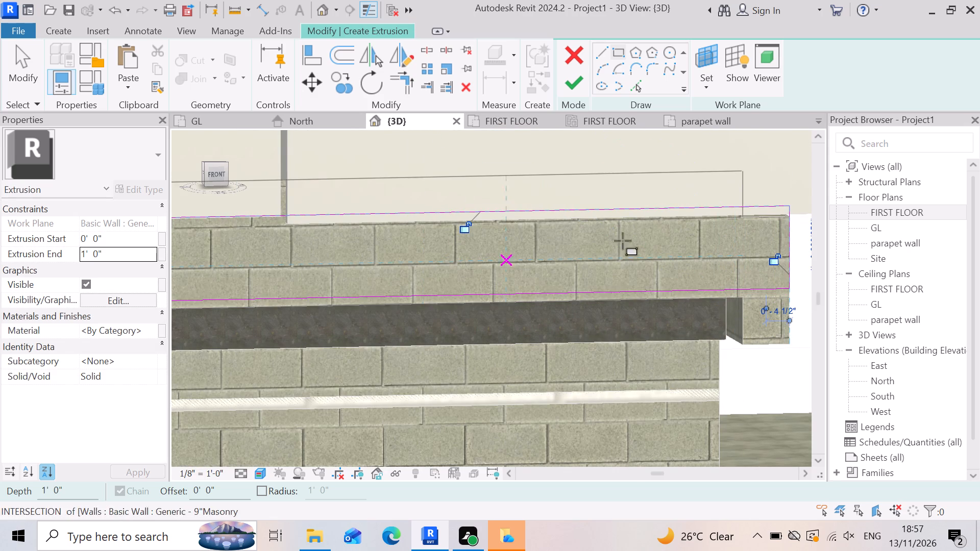
Finish the rectangular profile as a 1' 0" deep extrusion and complete the in-place model.
left_click(575, 85)
scroll(635, 263, "down", 1)
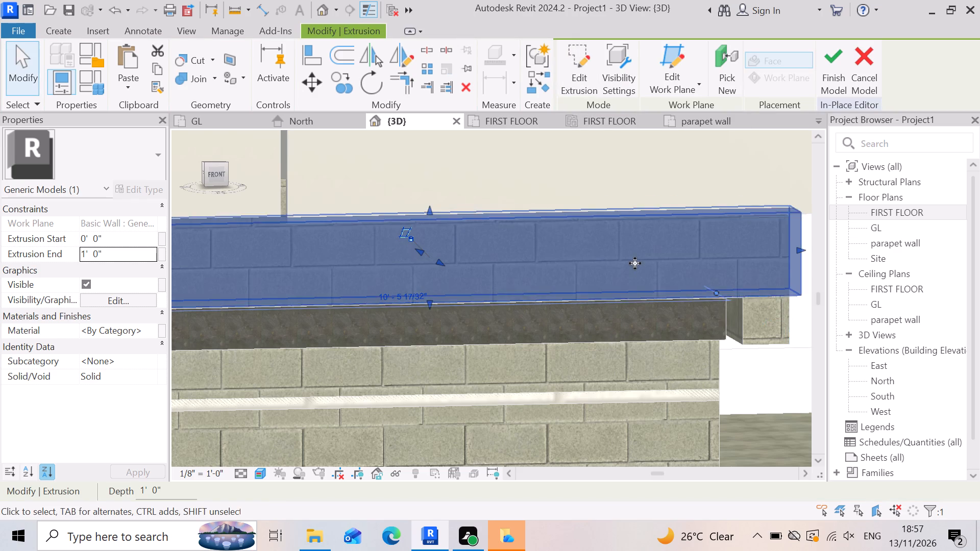
scroll(635, 263, "down", 1)
left_click(827, 56)
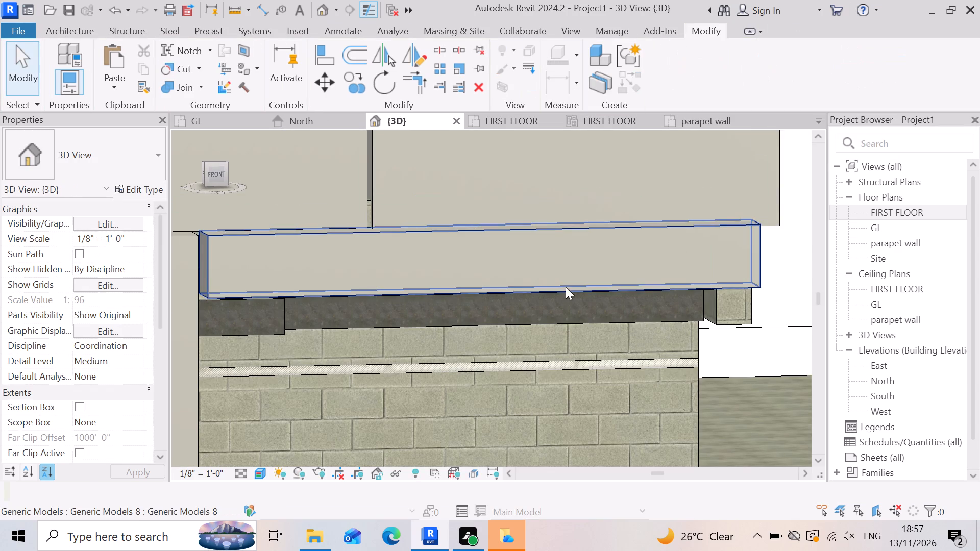
Stretch the bottom of the new generic model band down to cover the first-floor slab edge.
left_click(533, 274)
scroll(556, 314, "up", 1)
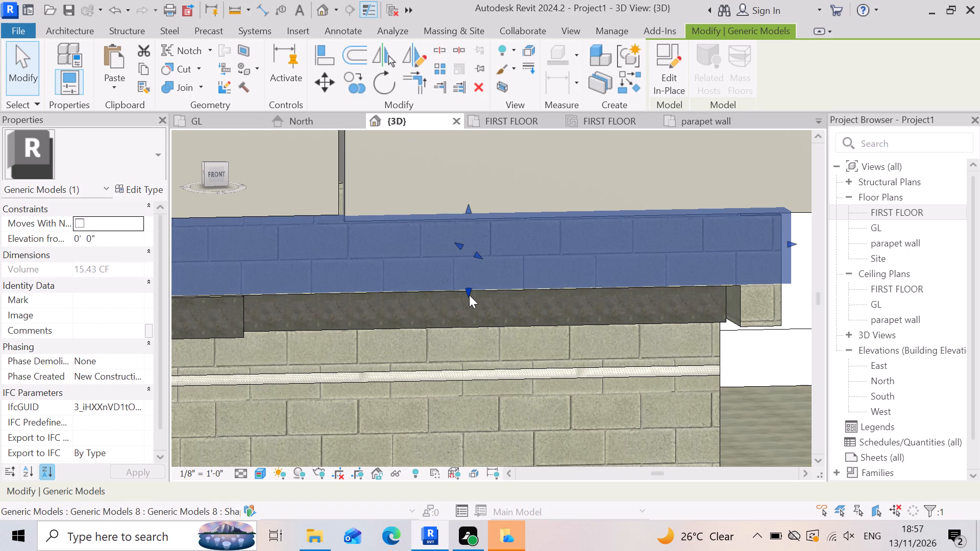
left_click_drag(469, 295, 471, 333)
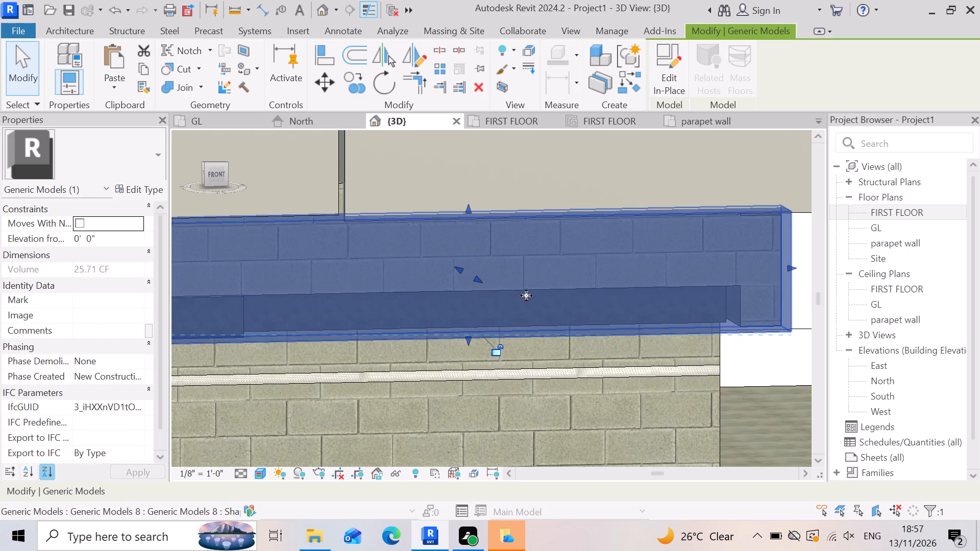
Stretch the outer end of the generic model band sideways to reach the side edge of the upper facade block.
scroll(559, 266, "down", 7)
scroll(404, 315, "down", 4)
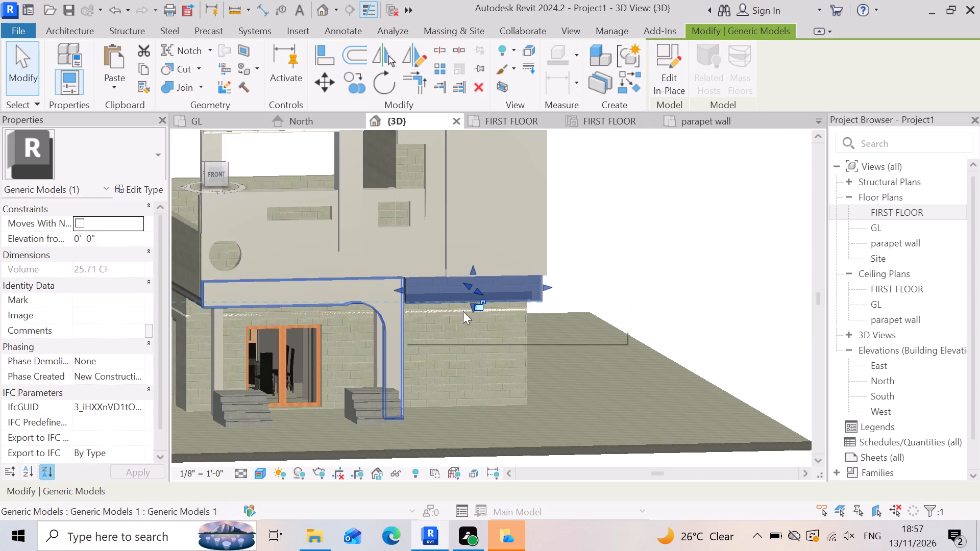
scroll(553, 296, "up", 10)
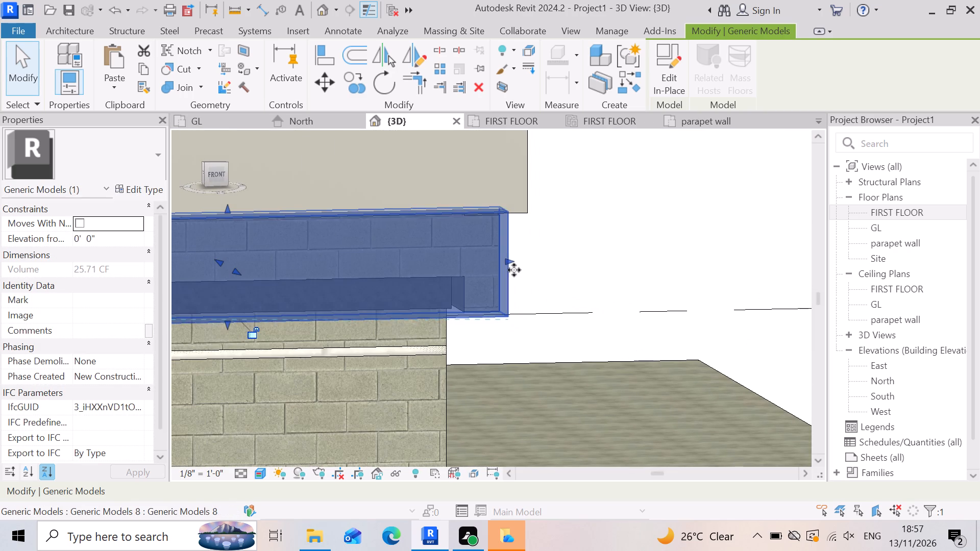
left_click_drag(511, 266, 535, 259)
double_click(535, 259)
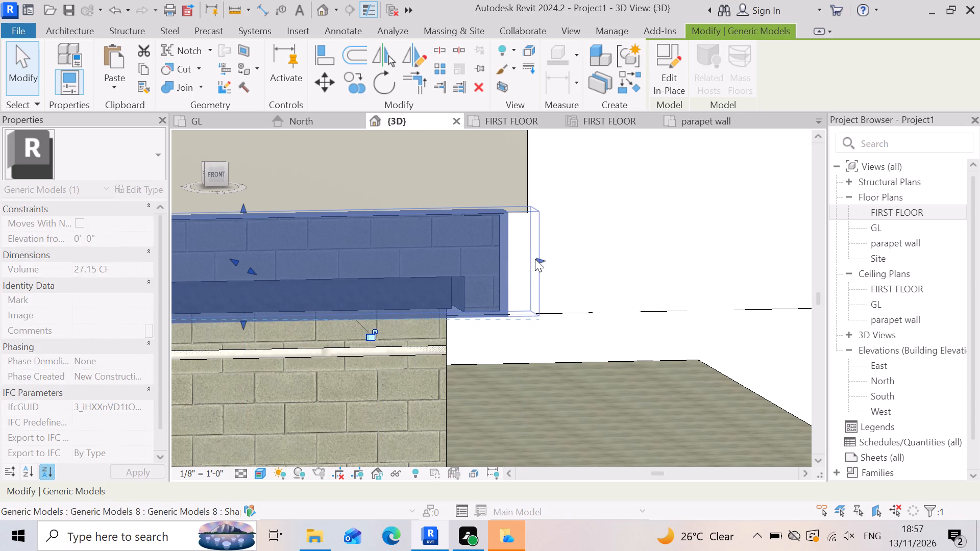
scroll(399, 273, "down", 8)
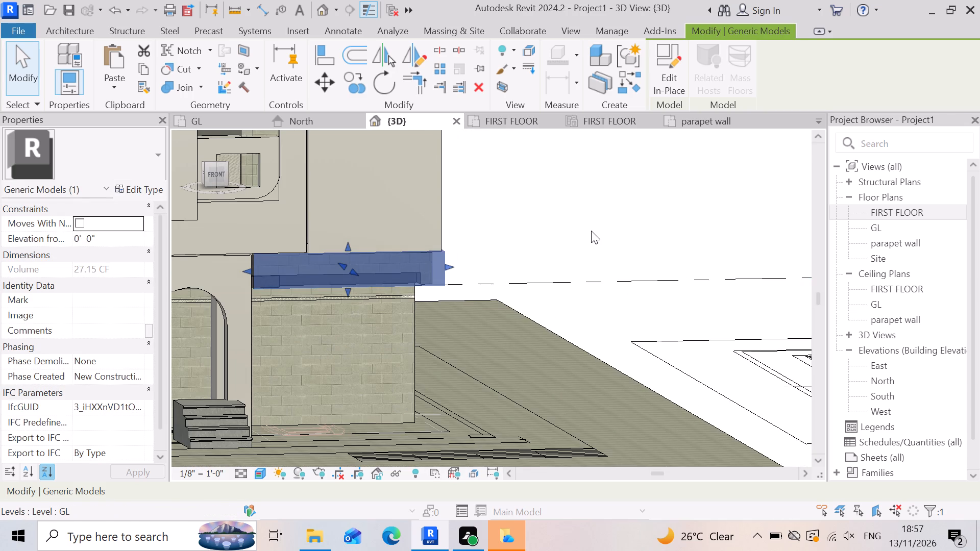
left_click(590, 230)
scroll(403, 390, "down", 4)
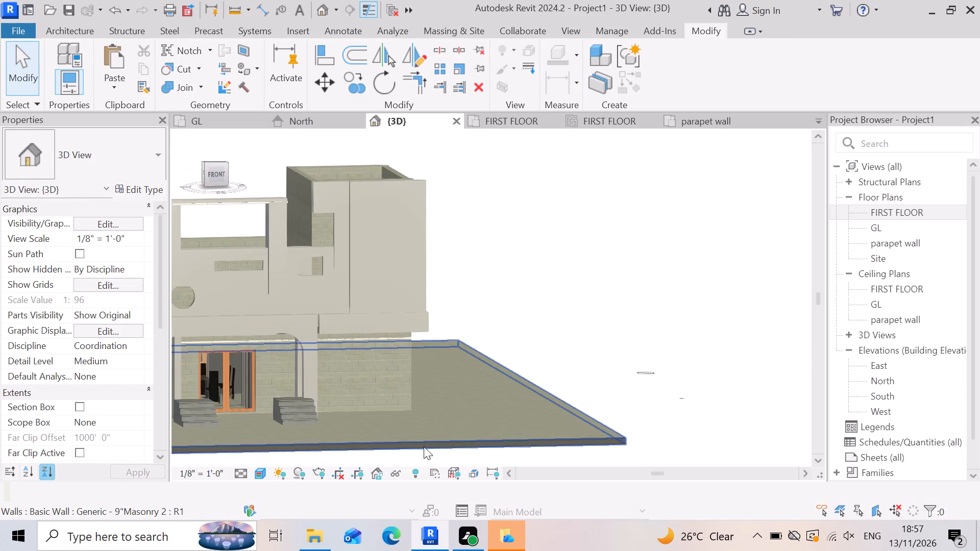
Stretch the bottom of the generic model band down to the base of the block wall, covering the whole ground-floor wall face.
scroll(358, 397, "up", 6)
scroll(317, 319, "up", 3)
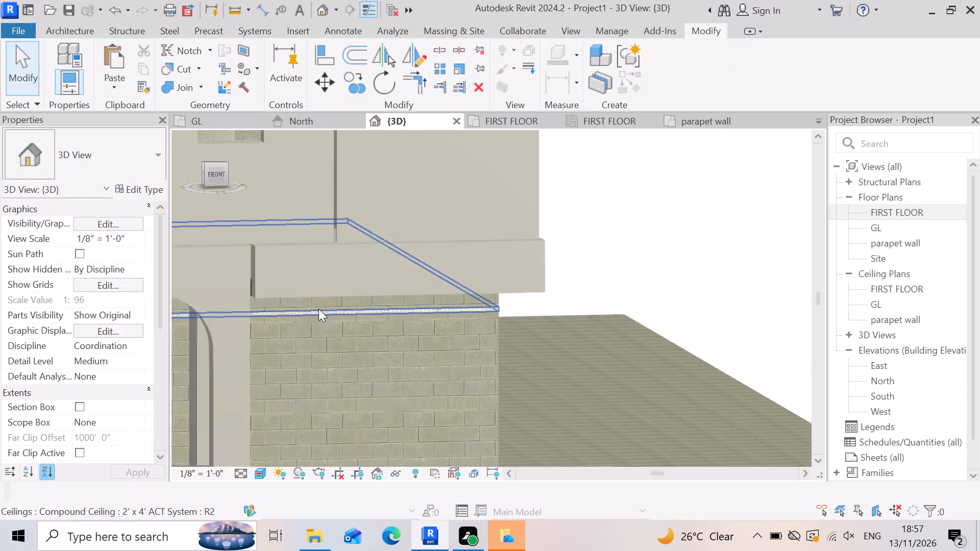
left_click(366, 283)
scroll(409, 290, "down", 2)
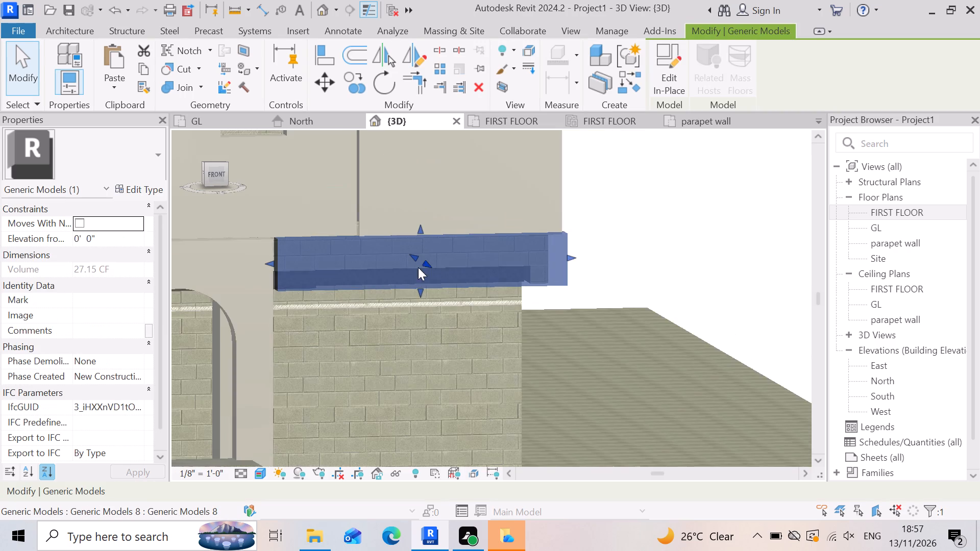
scroll(424, 261, "up", 1)
scroll(415, 246, "down", 4)
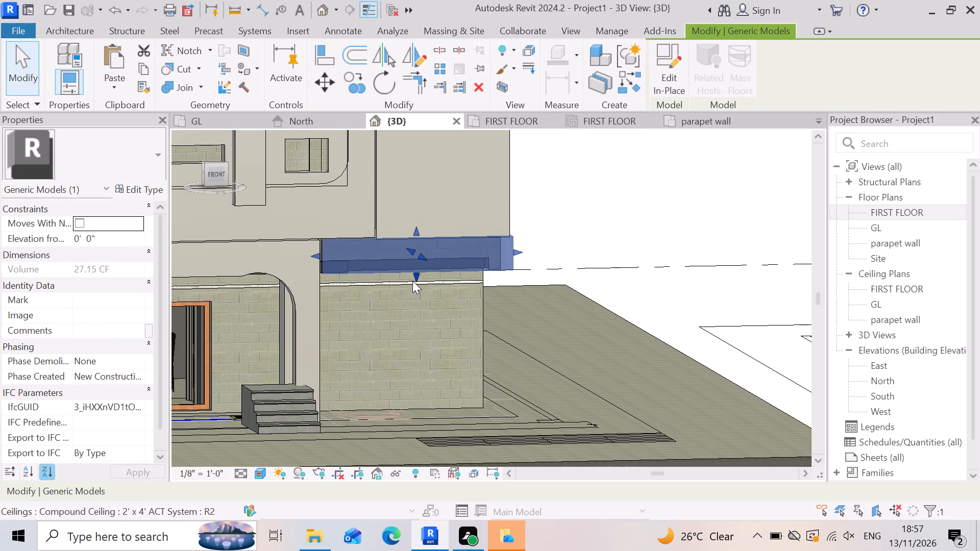
left_click_drag(419, 272, 444, 412)
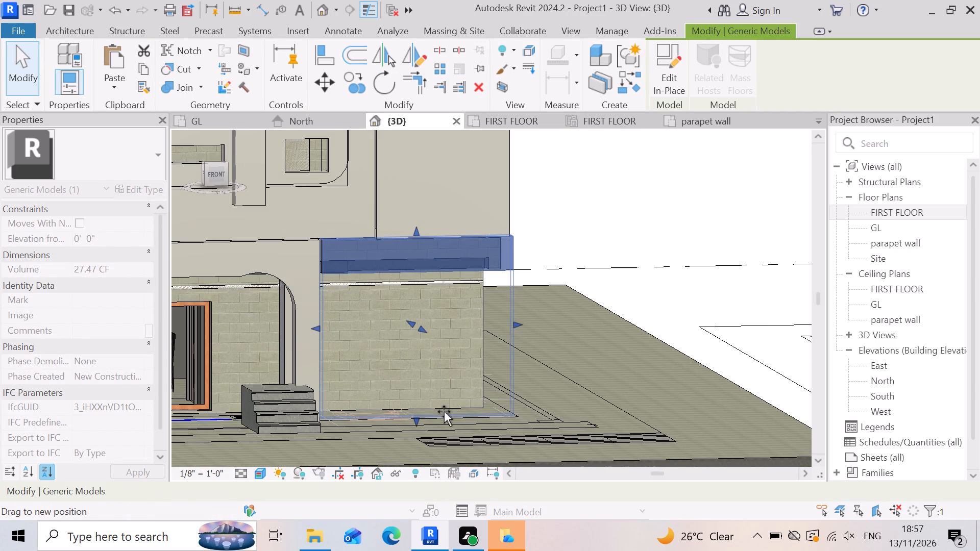
left_click_drag(444, 412, 454, 415)
scroll(506, 356, "up", 3)
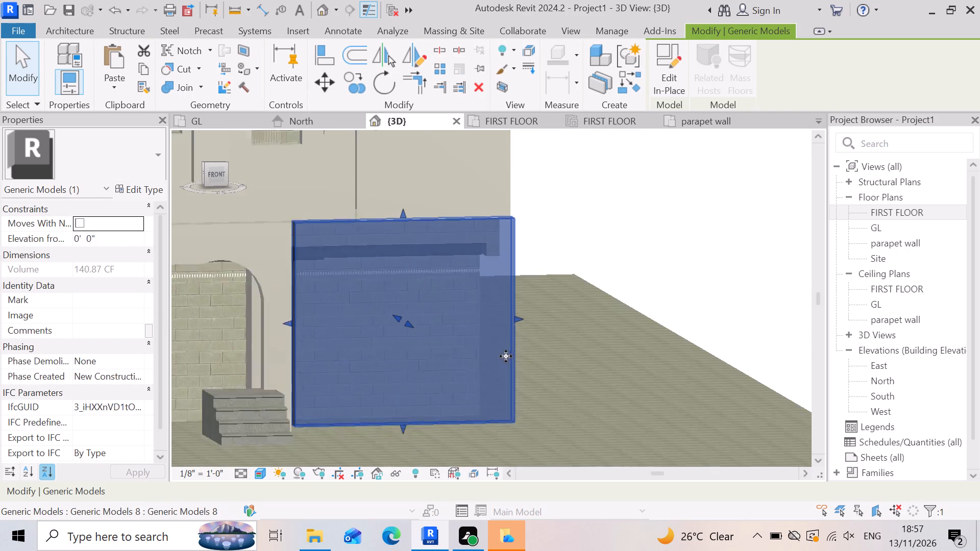
scroll(462, 360, "down", 3)
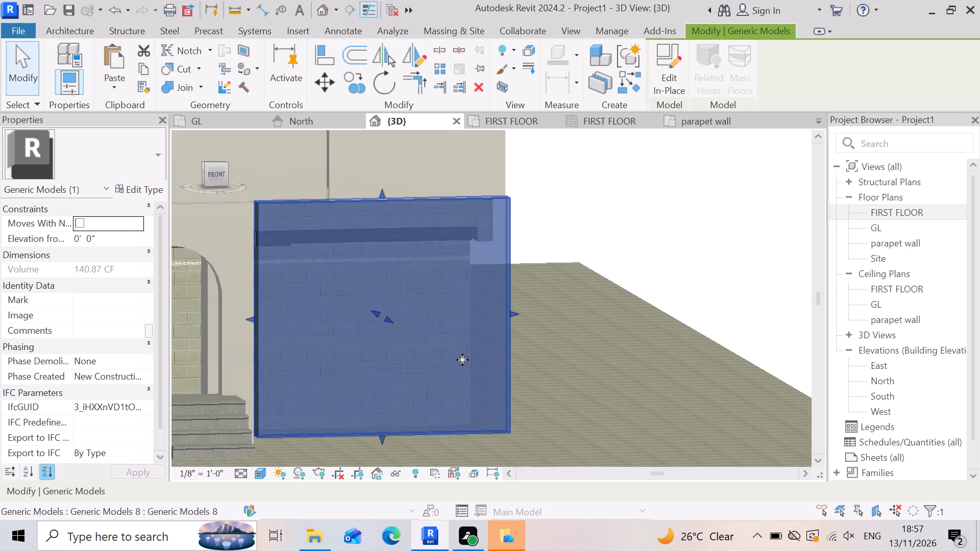
scroll(462, 360, "down", 5)
left_click(598, 260)
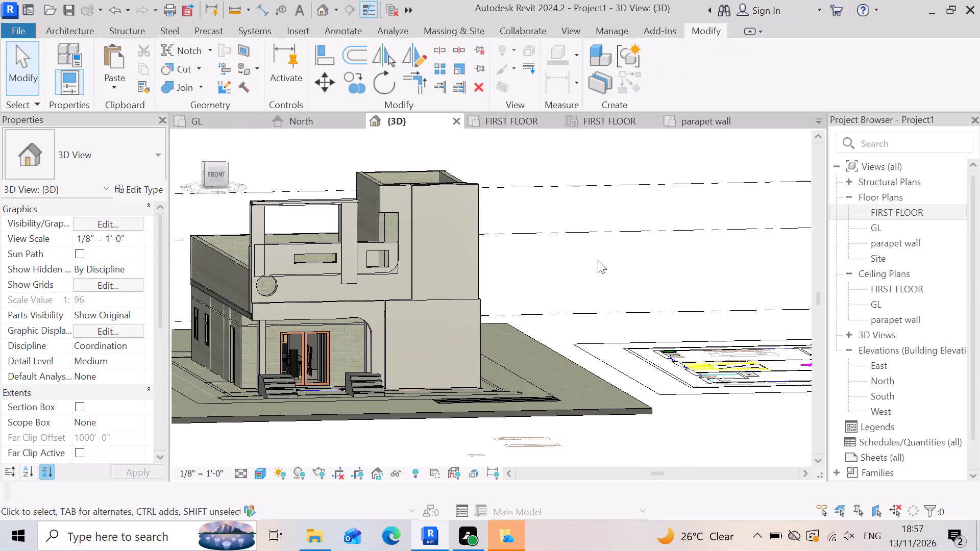
Examine the whole front facade, including the extended ground-floor cladding and the entrance, from the front and slightly above.
scroll(348, 471, "down", 2)
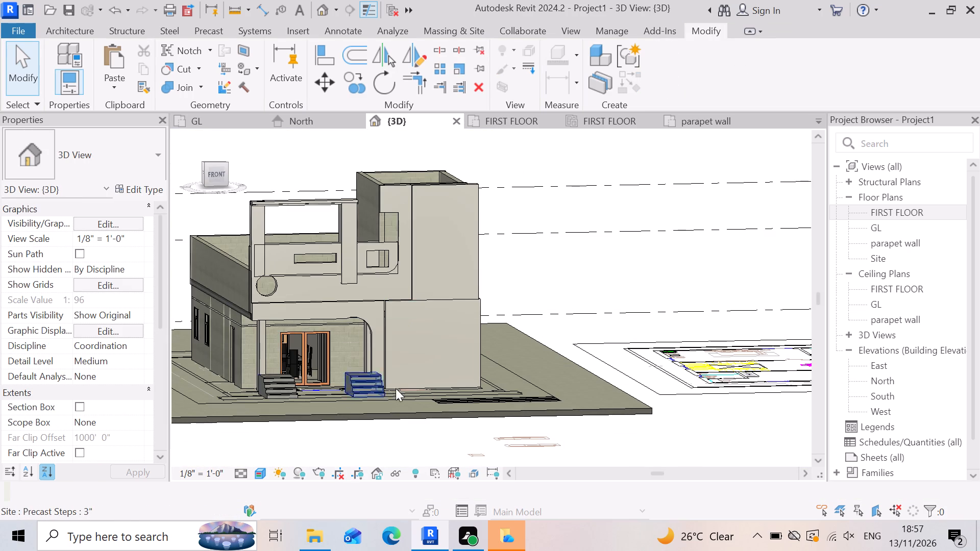
scroll(447, 387, "down", 2)
middle_click_drag(278, 386, 263, 398, "shift")
right_click_drag(268, 377, 263, 398, "shift")
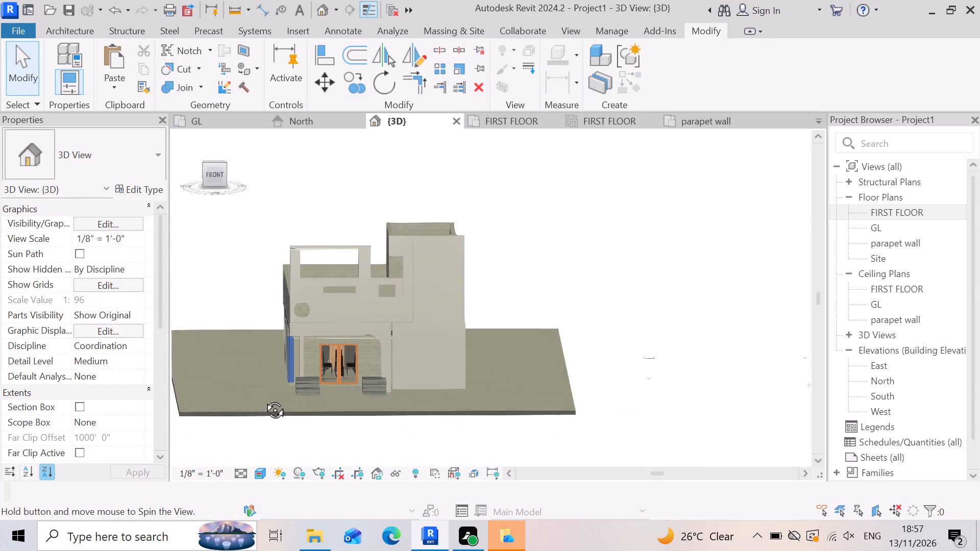
middle_click_drag(263, 398, 260, 408, "shift")
right_click_drag(263, 398, 260, 408, "shift")
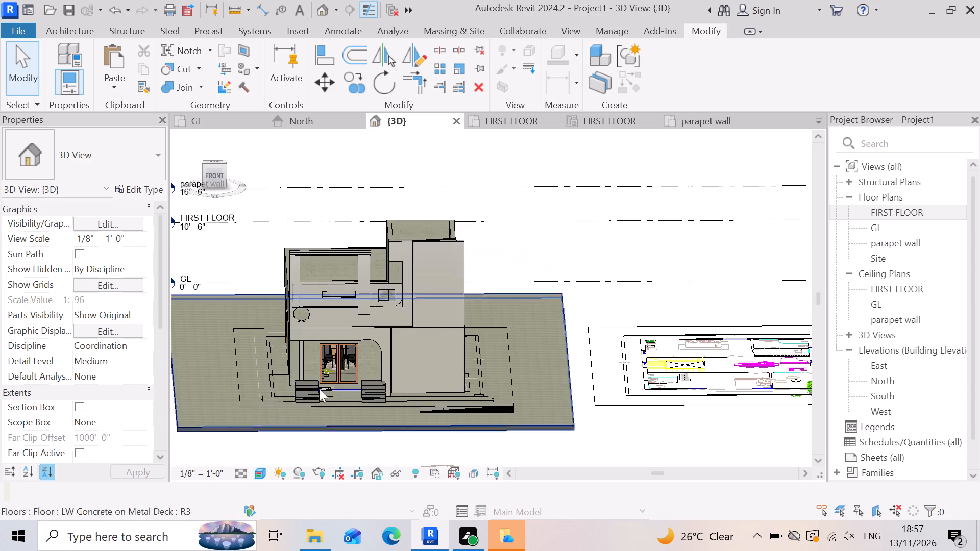
scroll(342, 368, "up", 3)
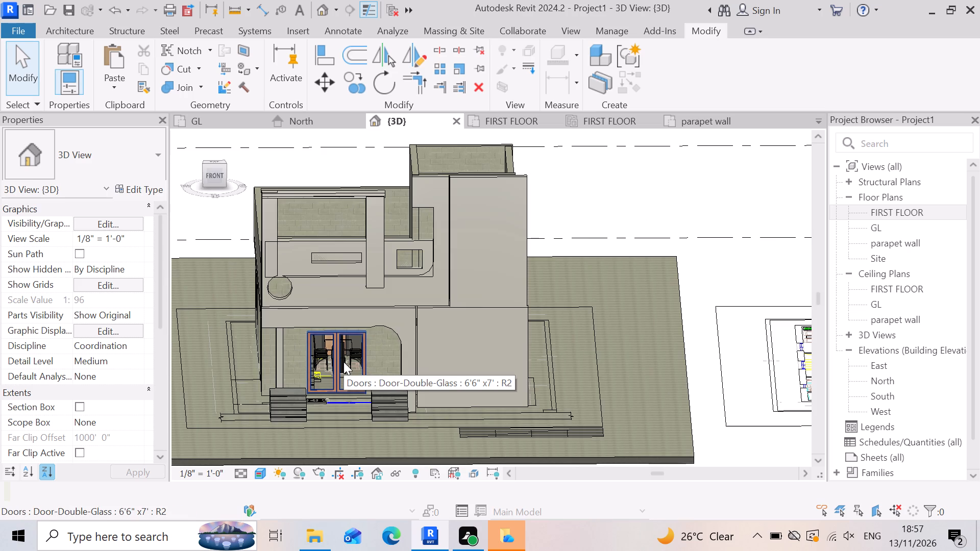
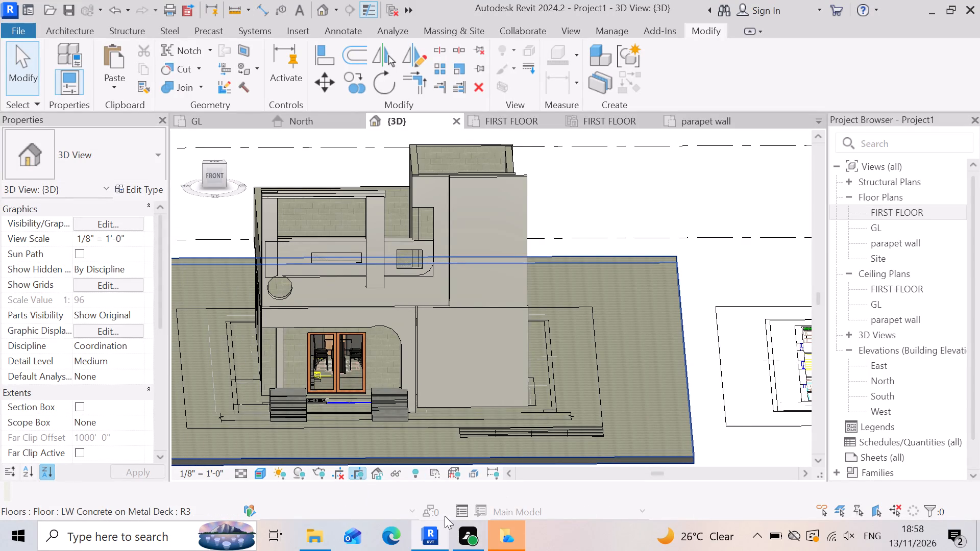
Examine the front facade with its upper frames, circular opening and entrance from the front and slightly above.
scroll(279, 309, "up", 2)
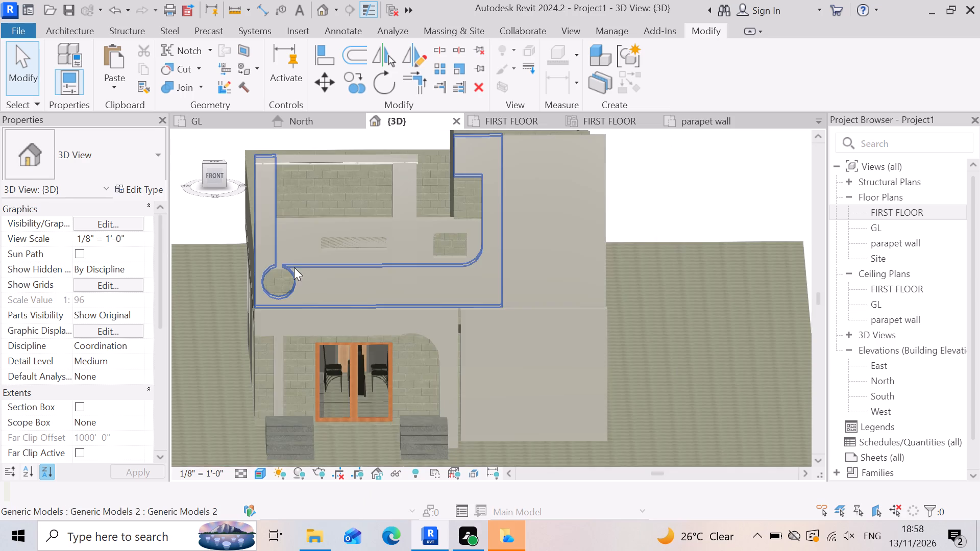
scroll(290, 270, "up", 3)
scroll(429, 429, "down", 4)
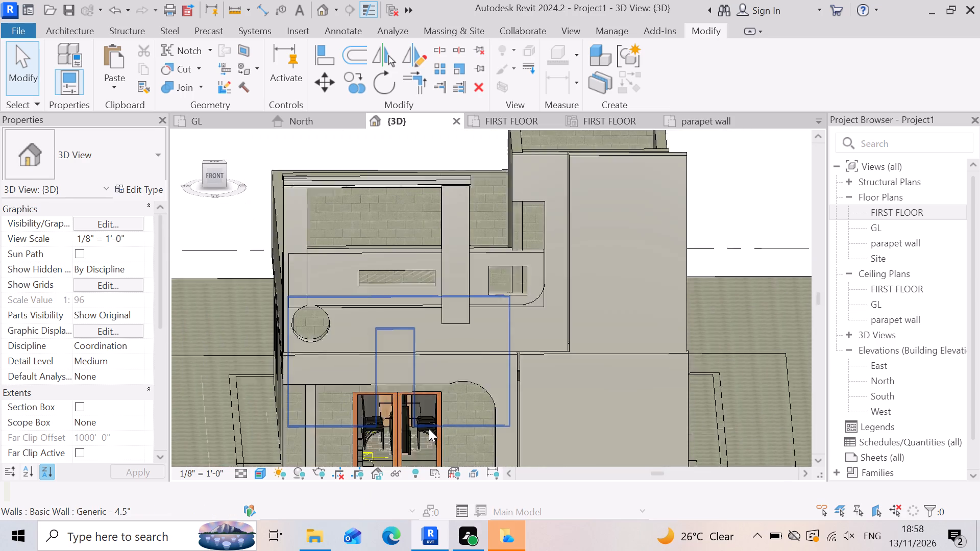
scroll(436, 381, "down", 5)
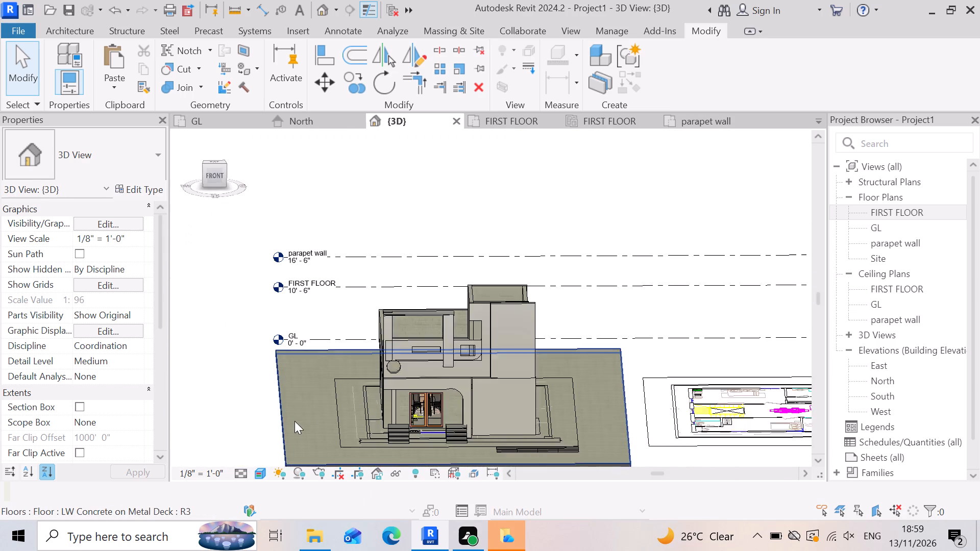
scroll(295, 421, "up", 4)
scroll(334, 400, "up", 3)
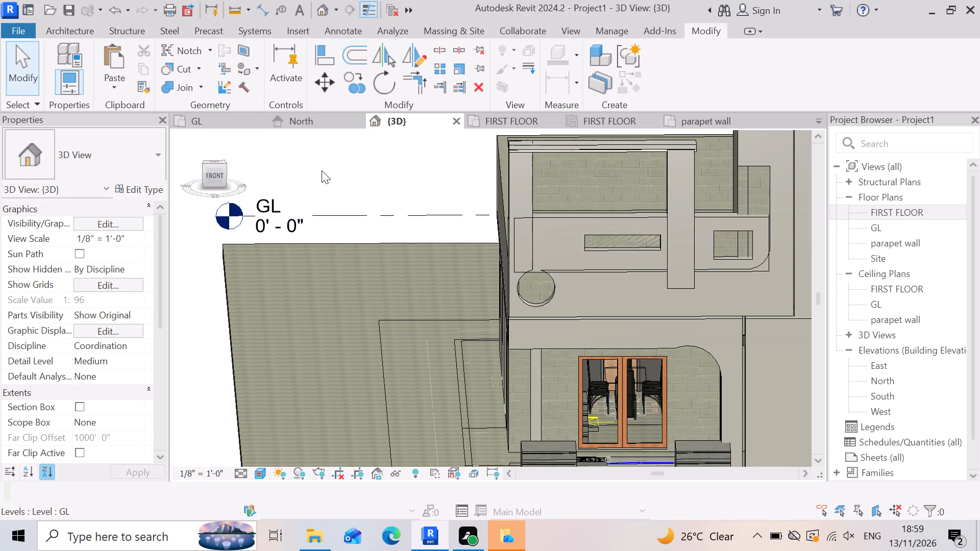
scroll(287, 300, "up", 2)
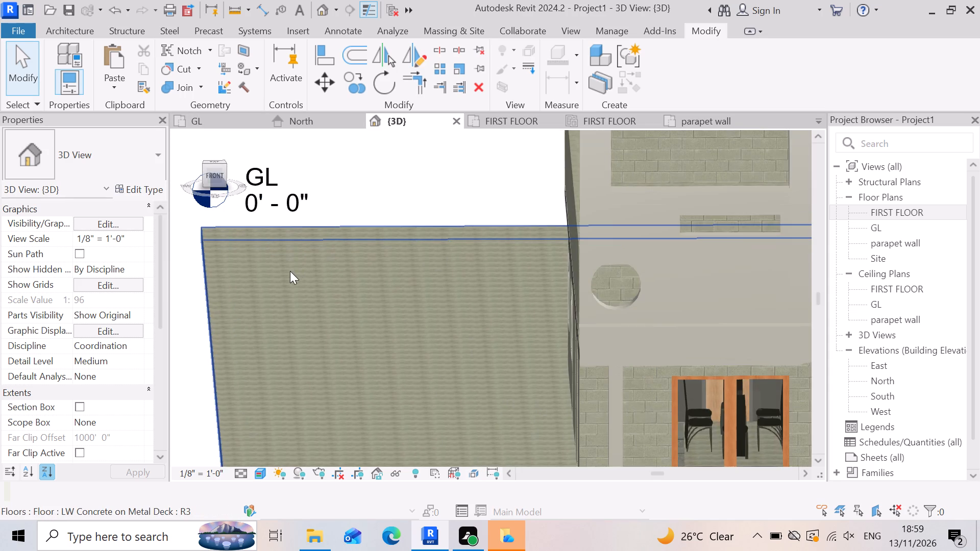
scroll(346, 304, "up", 3)
scroll(359, 296, "down", 6)
scroll(558, 247, "down", 3)
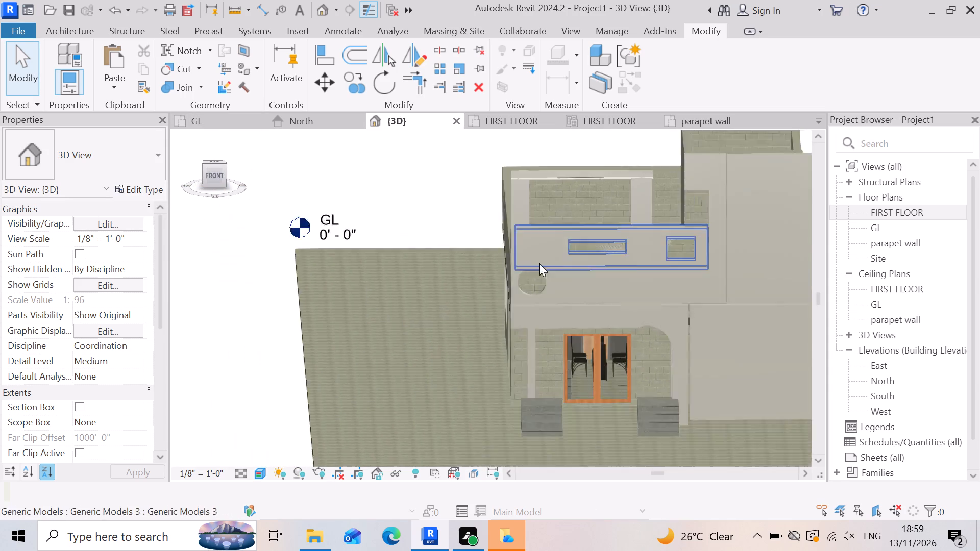
Examine the facade from a lower, angled viewpoint, covering the ground-floor cladding, entrance steps and top of the tower block.
right_click_drag(458, 469, 479, 407, "shift")
middle_click_drag(463, 439, 476, 412, "shift")
middle_click(477, 410, "shift")
scroll(816, 434, "up", 2)
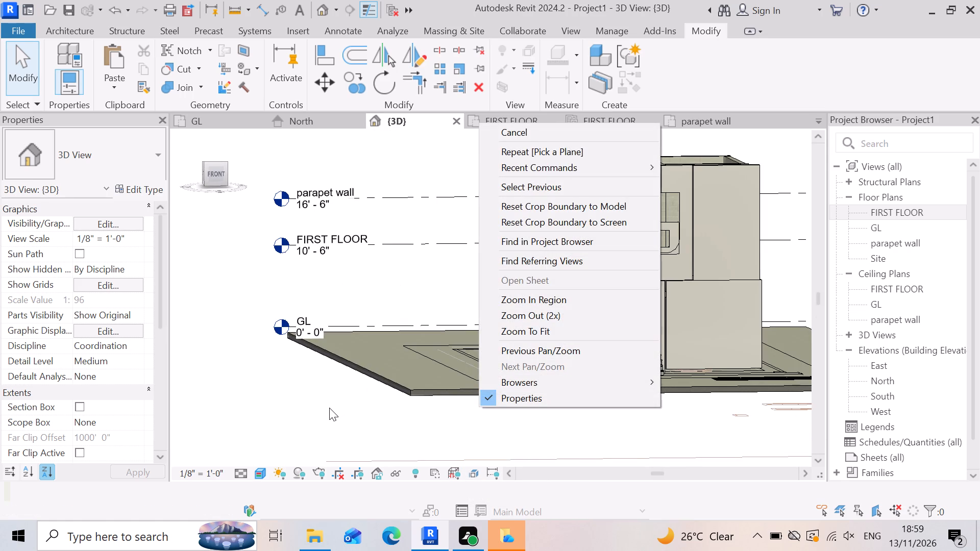
left_click(329, 408)
scroll(772, 330, "up", 5)
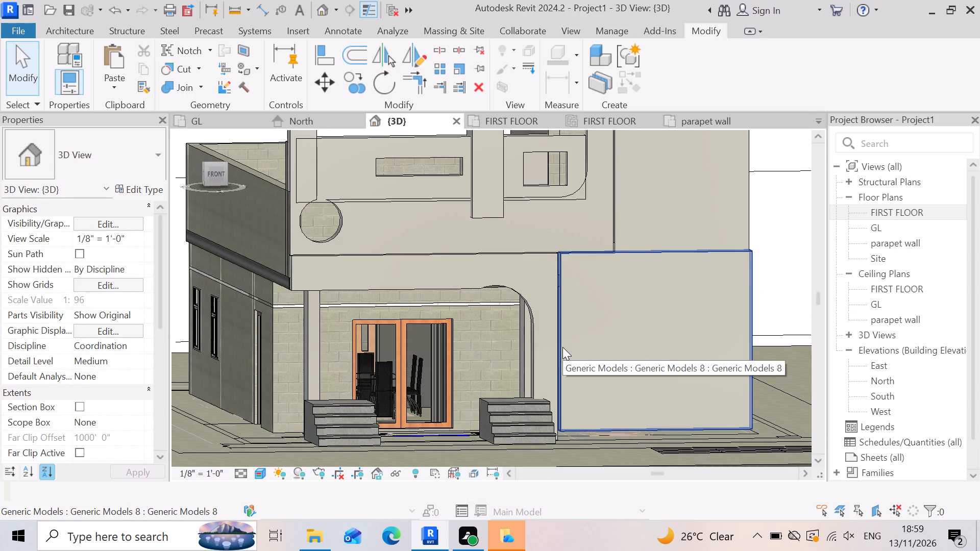
scroll(670, 327, "up", 3)
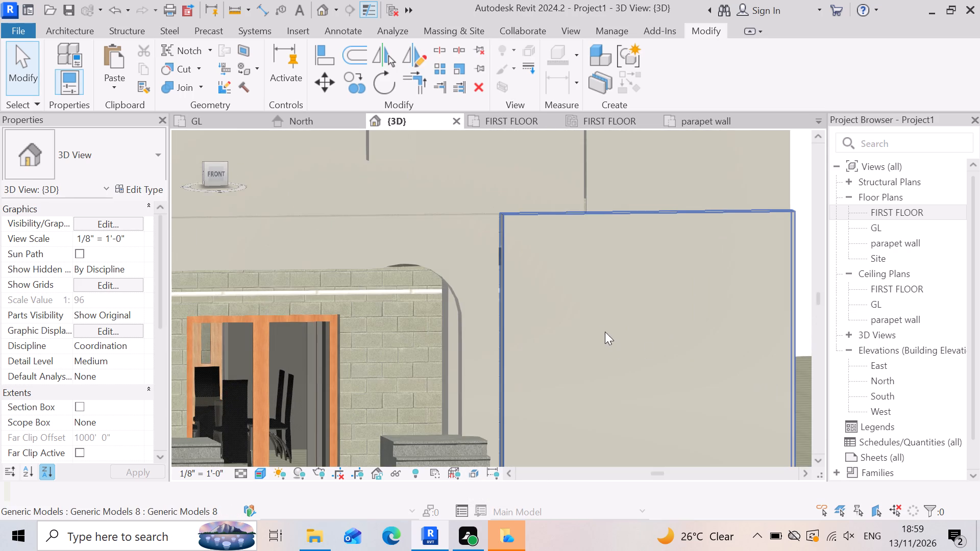
scroll(423, 298, "down", 2)
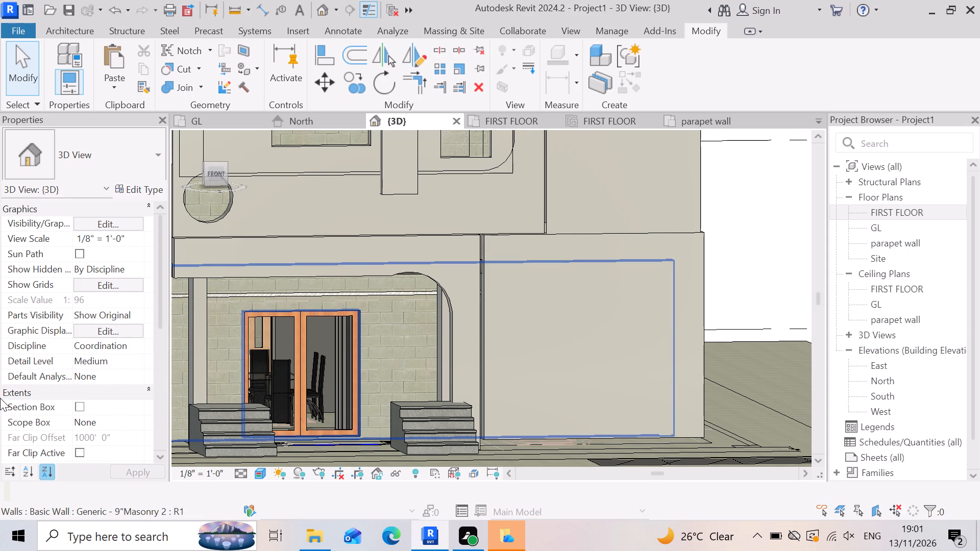
scroll(1, 378, "down", 2)
scroll(102, 379, "down", 3)
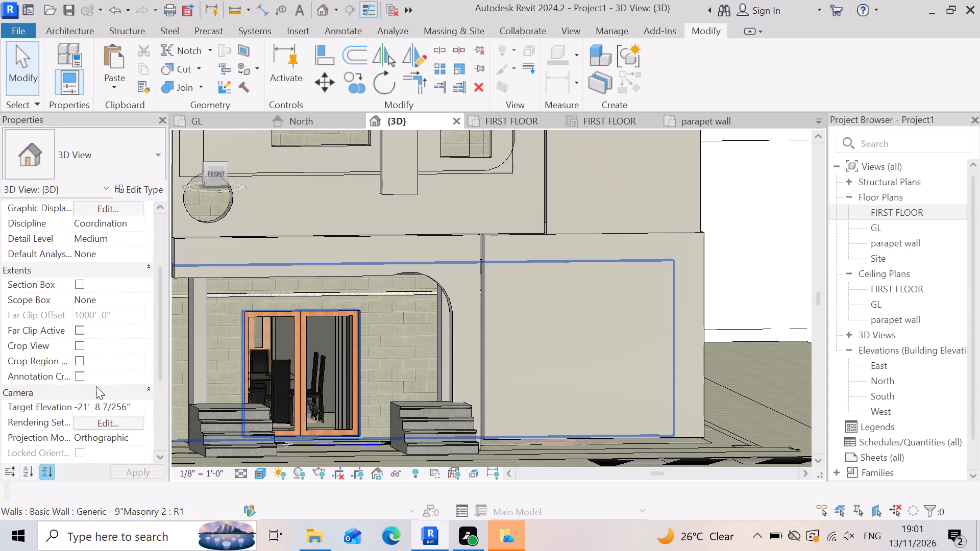
scroll(116, 367, "down", 2)
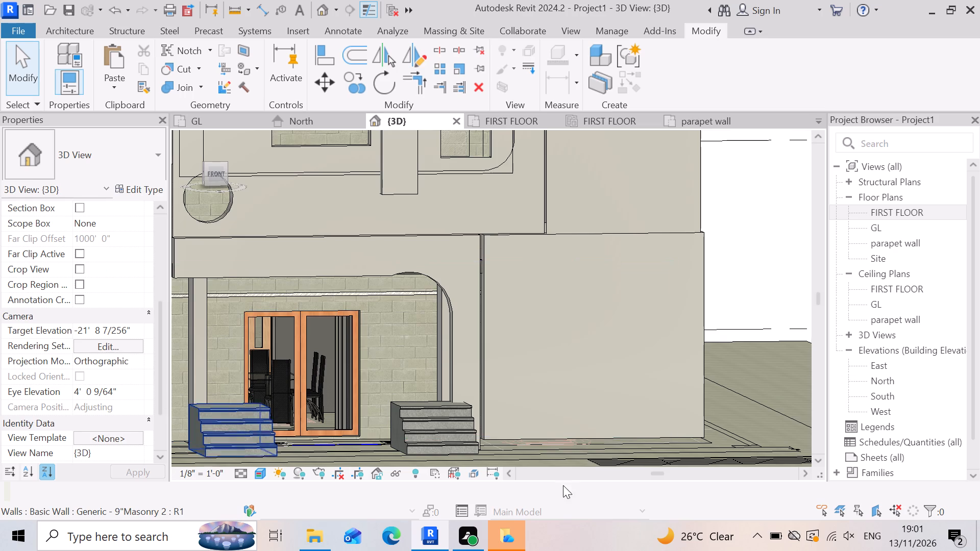
scroll(505, 404, "down", 2)
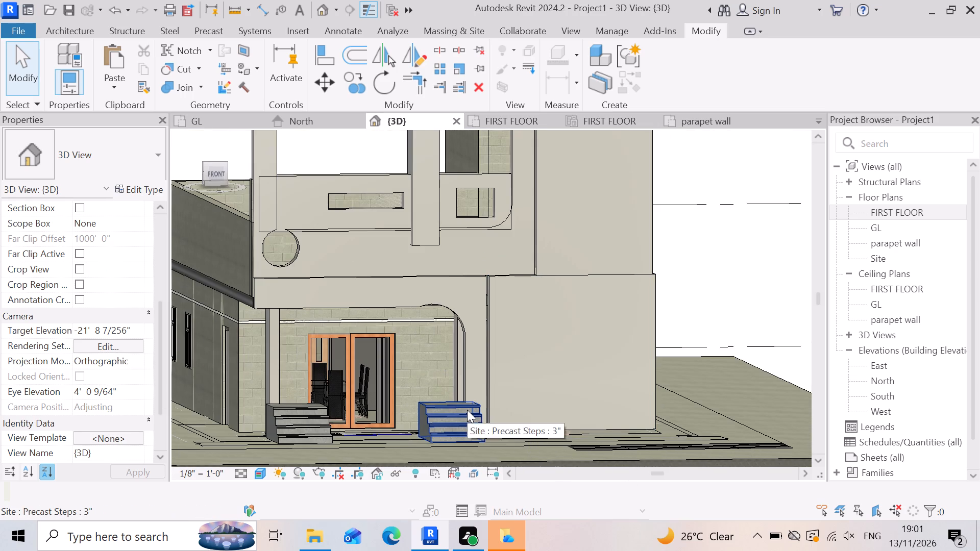
scroll(467, 410, "down", 3)
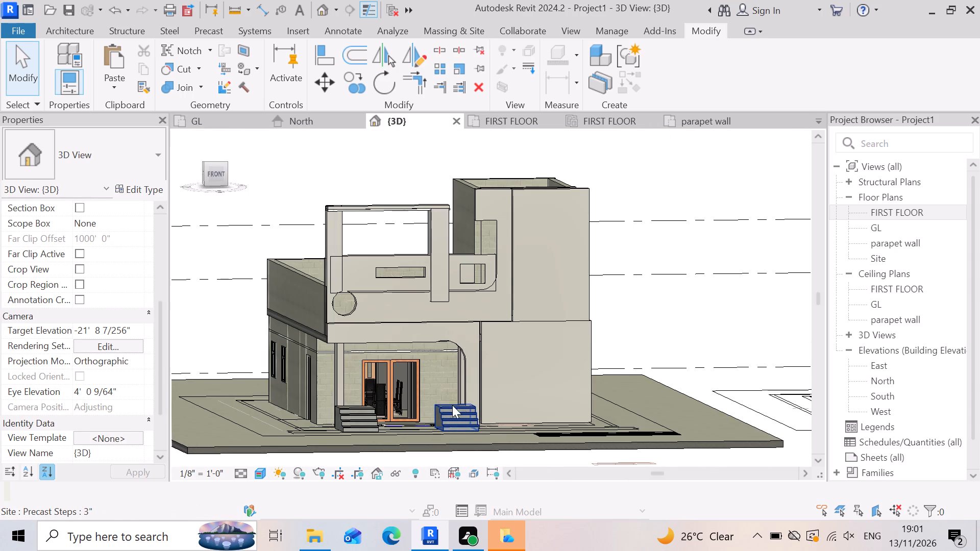
scroll(575, 214, "up", 3)
scroll(530, 191, "up", 3)
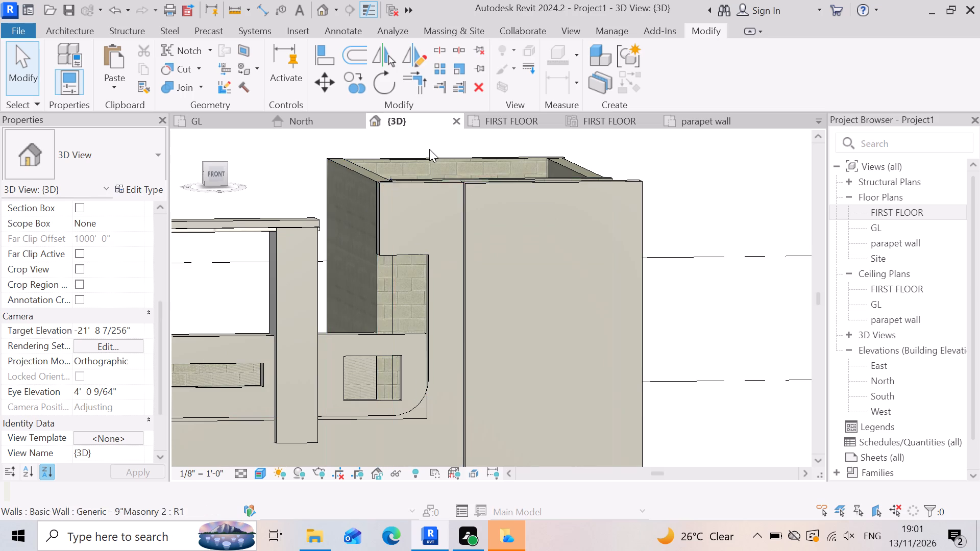
scroll(429, 149, "up", 1)
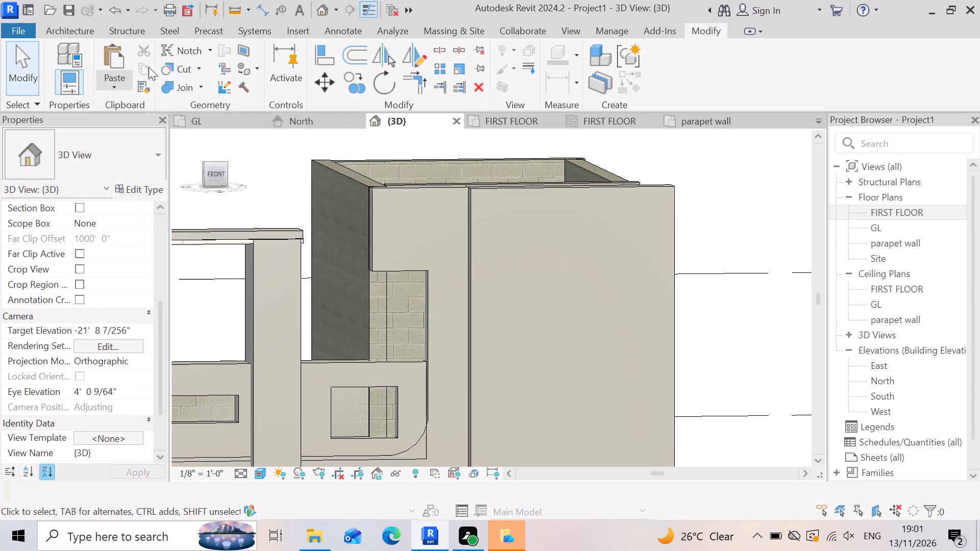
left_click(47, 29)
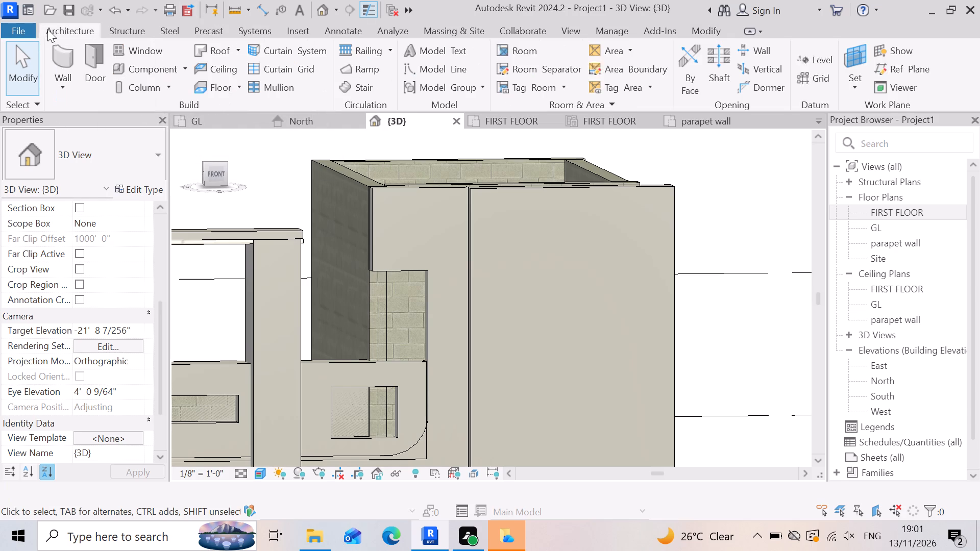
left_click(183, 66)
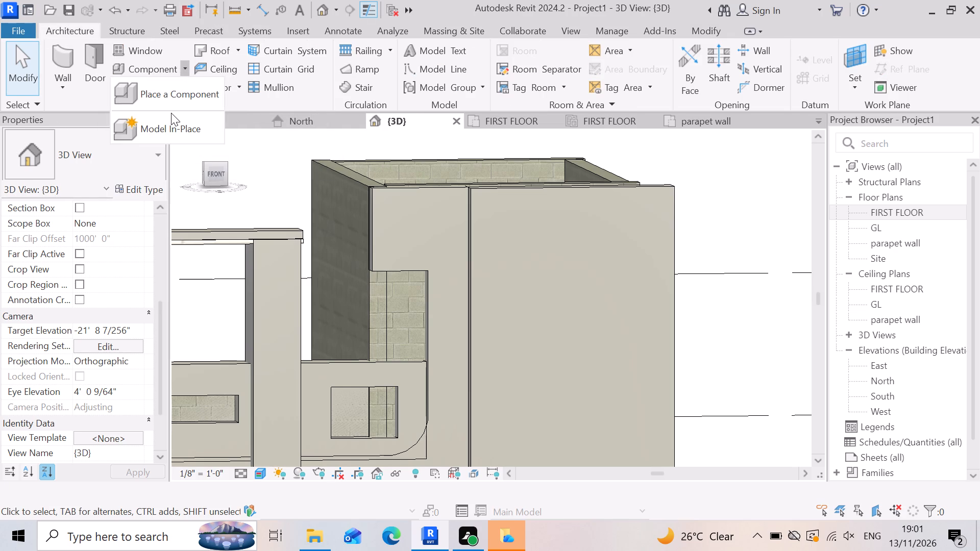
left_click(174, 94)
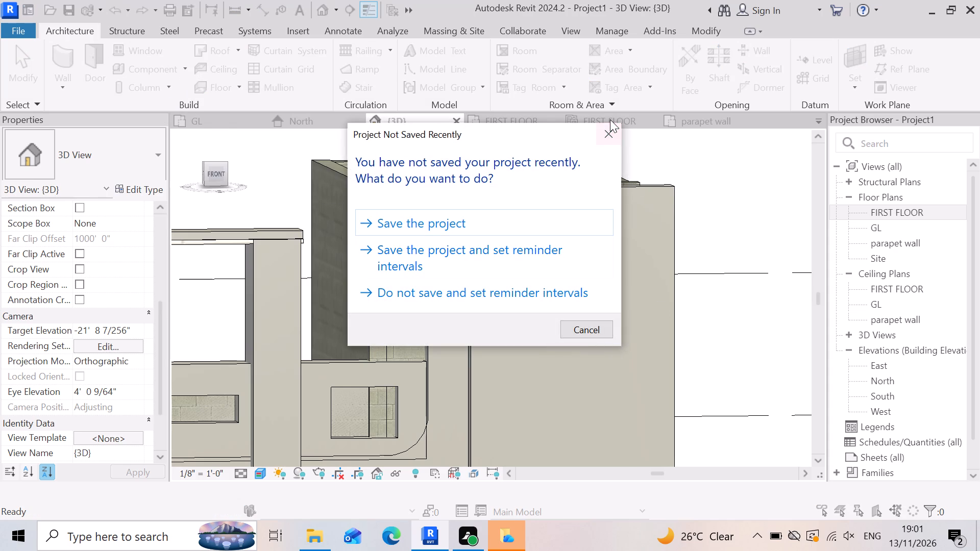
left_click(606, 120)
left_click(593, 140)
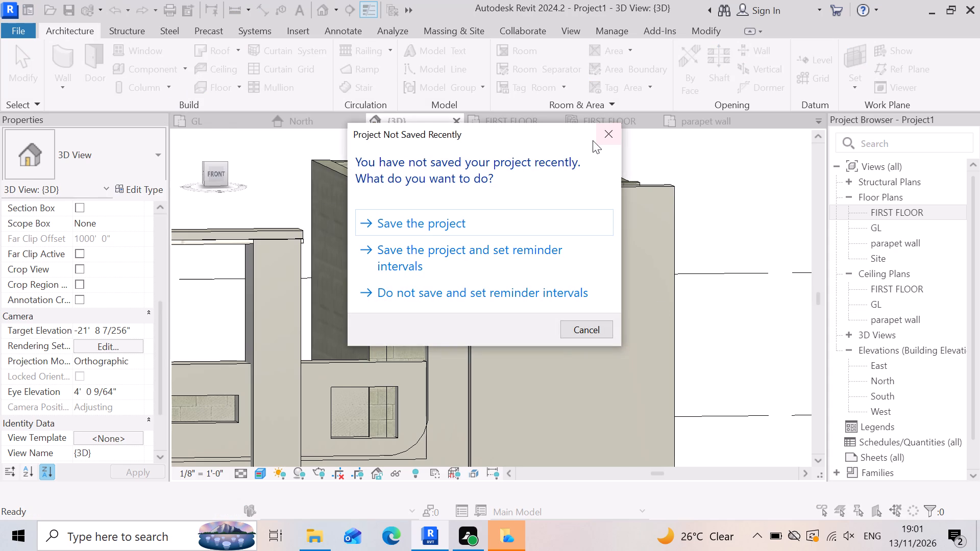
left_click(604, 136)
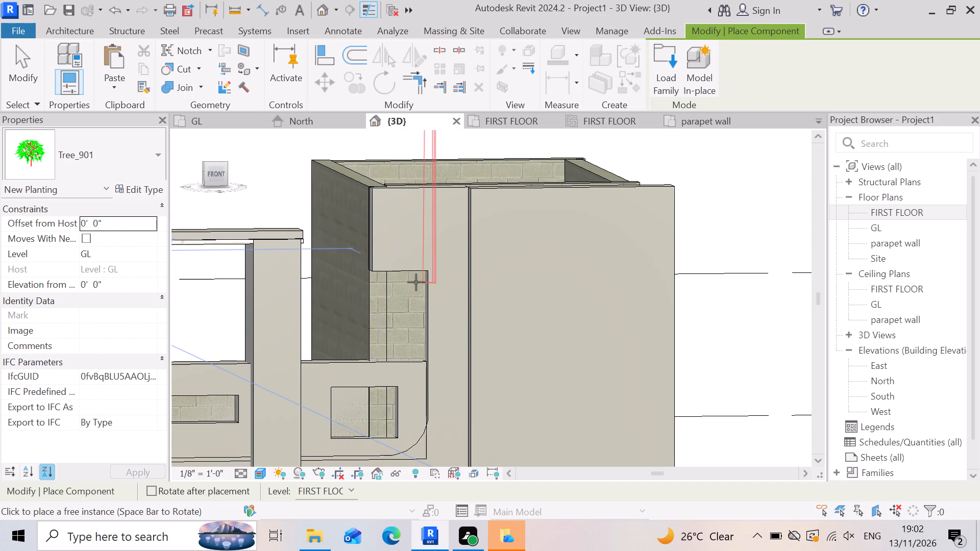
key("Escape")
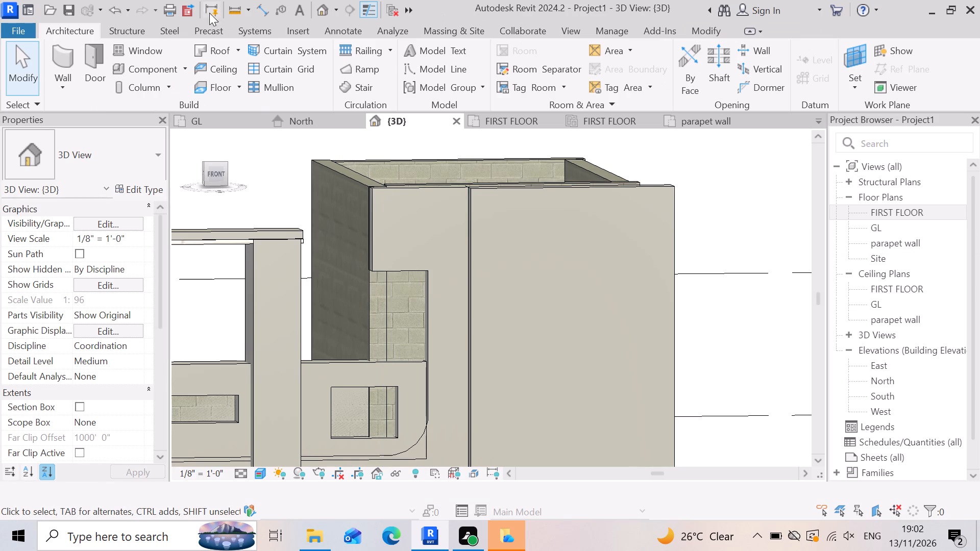
Create a new in-place component in the Generic Models category, accepting the suggested name.
left_click(186, 70)
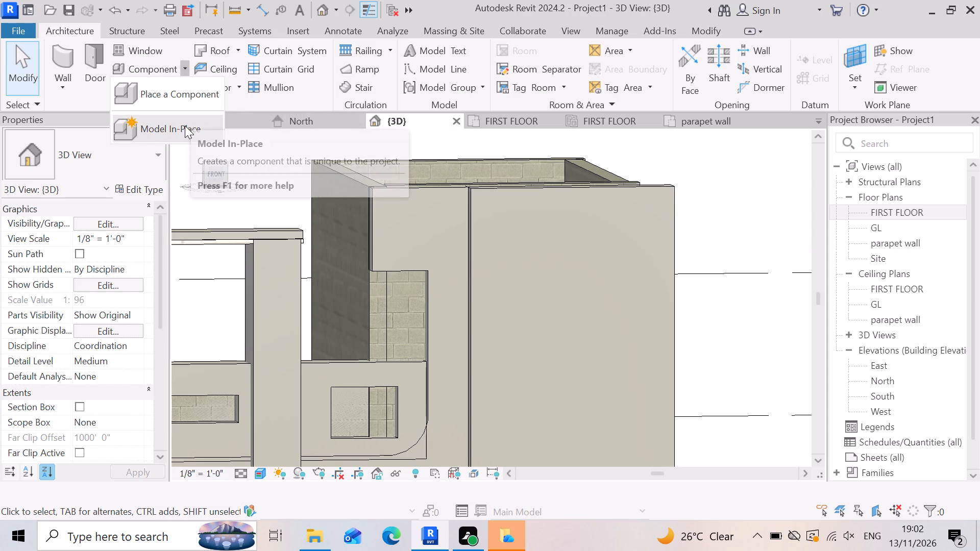
left_click(185, 126)
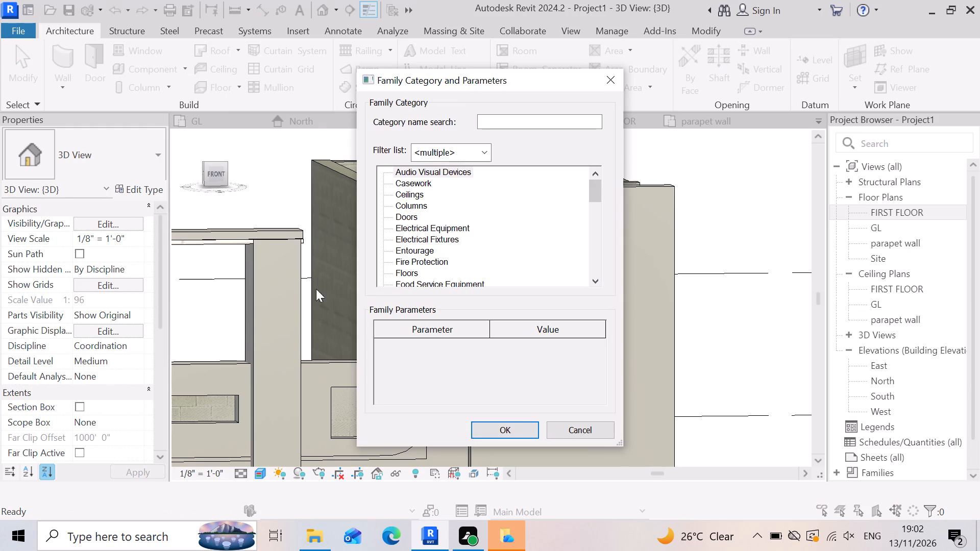
scroll(451, 198, "down", 2)
scroll(416, 215, "up", 2)
scroll(420, 235, "down", 2)
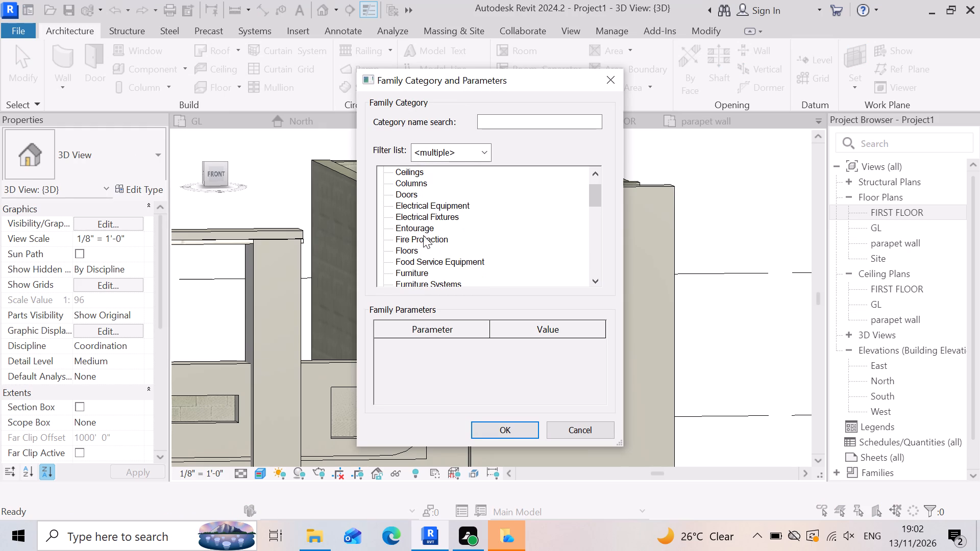
scroll(449, 264, "down", 3)
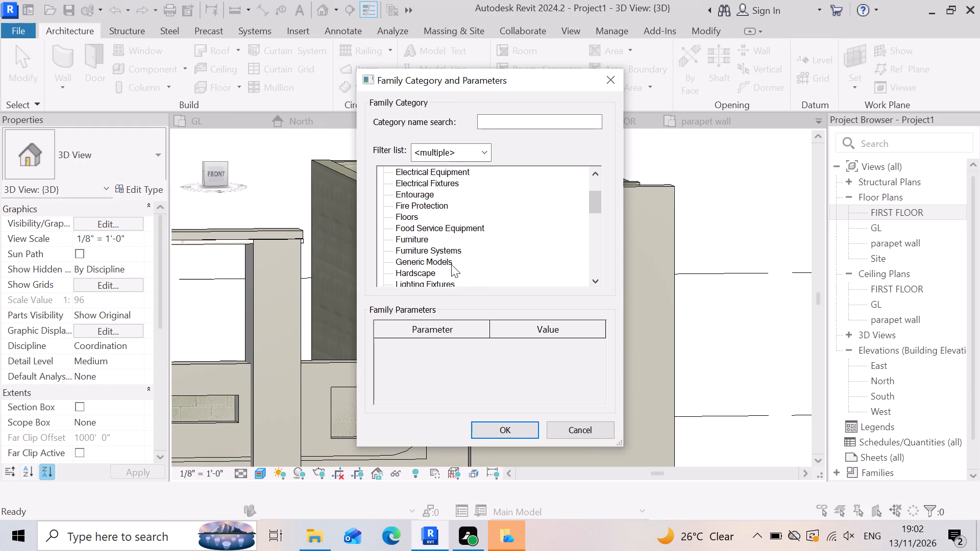
left_click(451, 264)
left_click(508, 427)
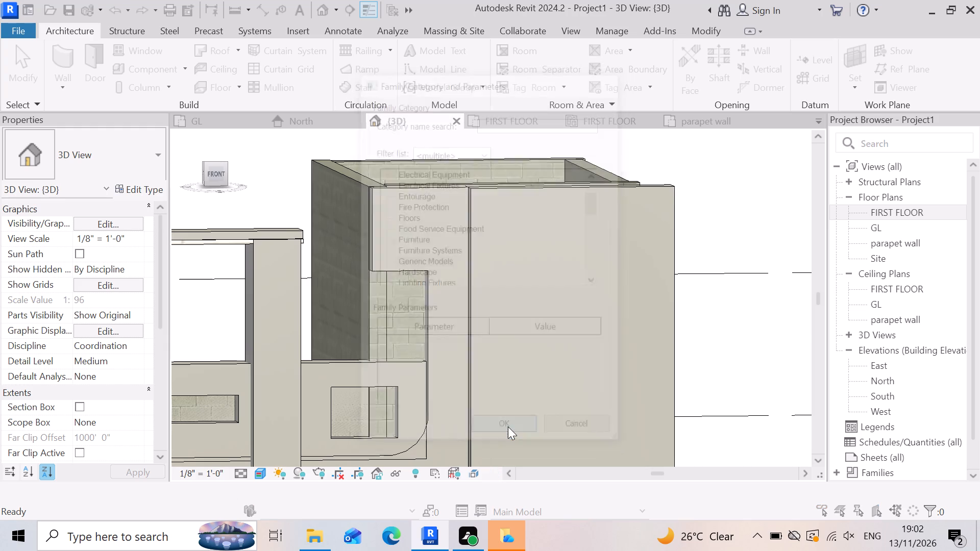
left_click(474, 291)
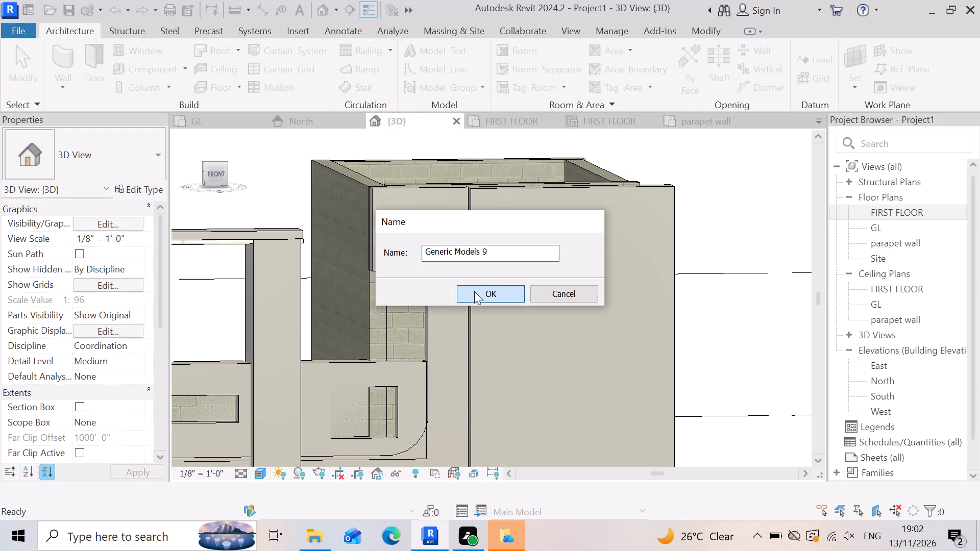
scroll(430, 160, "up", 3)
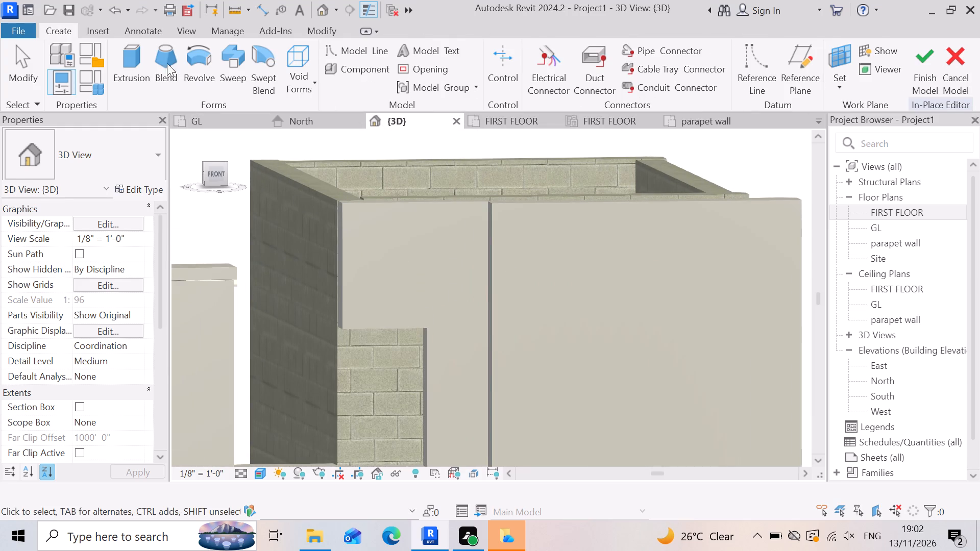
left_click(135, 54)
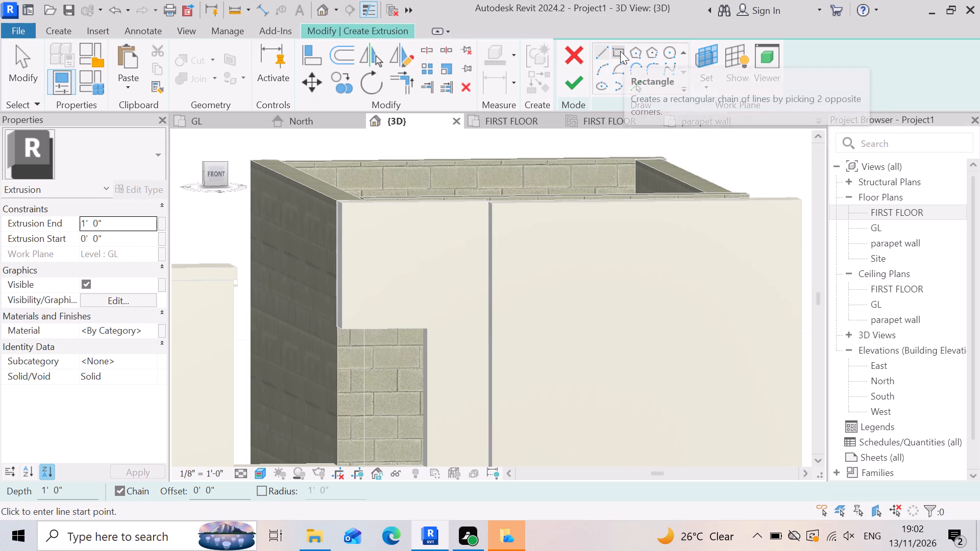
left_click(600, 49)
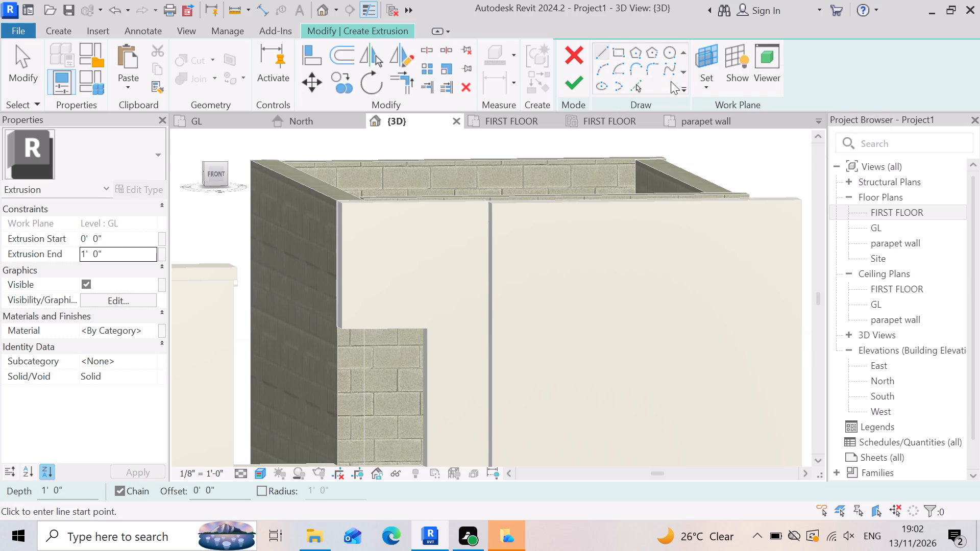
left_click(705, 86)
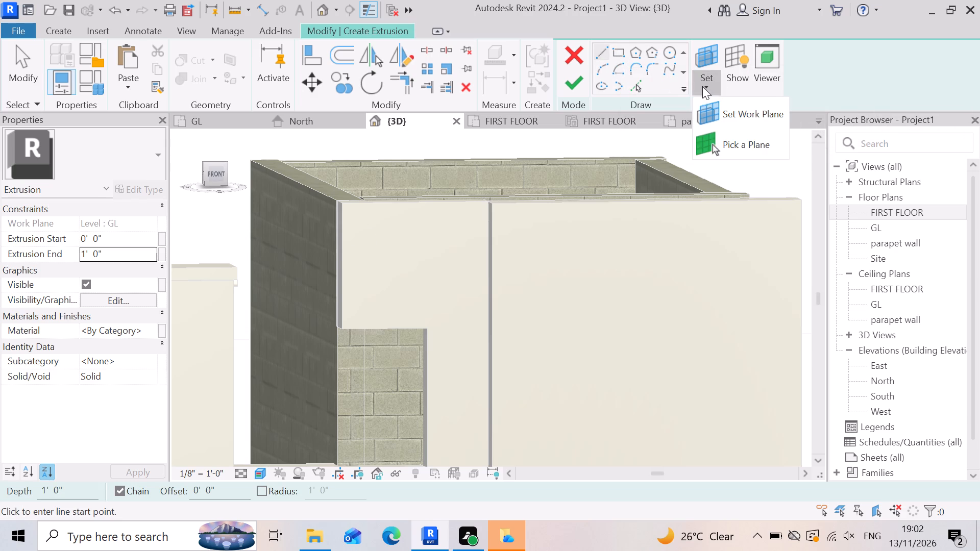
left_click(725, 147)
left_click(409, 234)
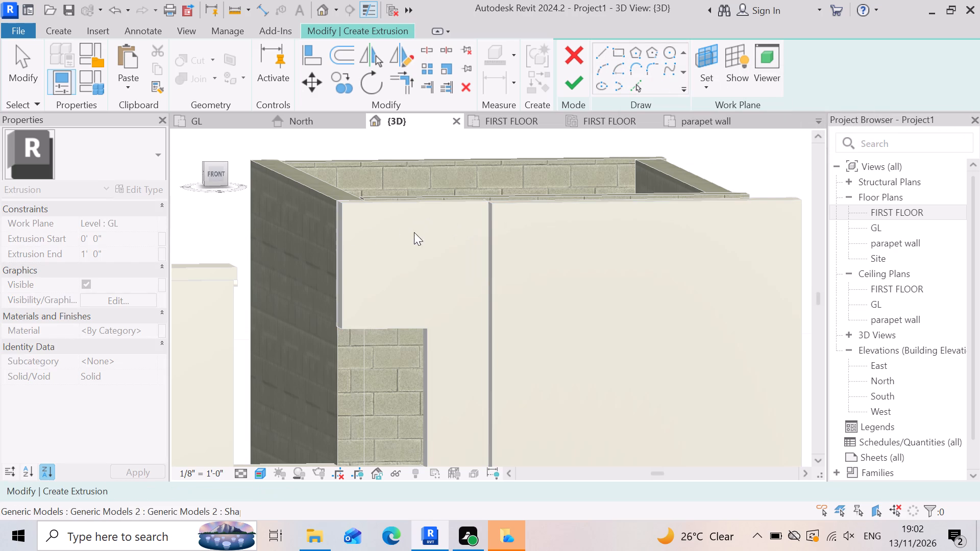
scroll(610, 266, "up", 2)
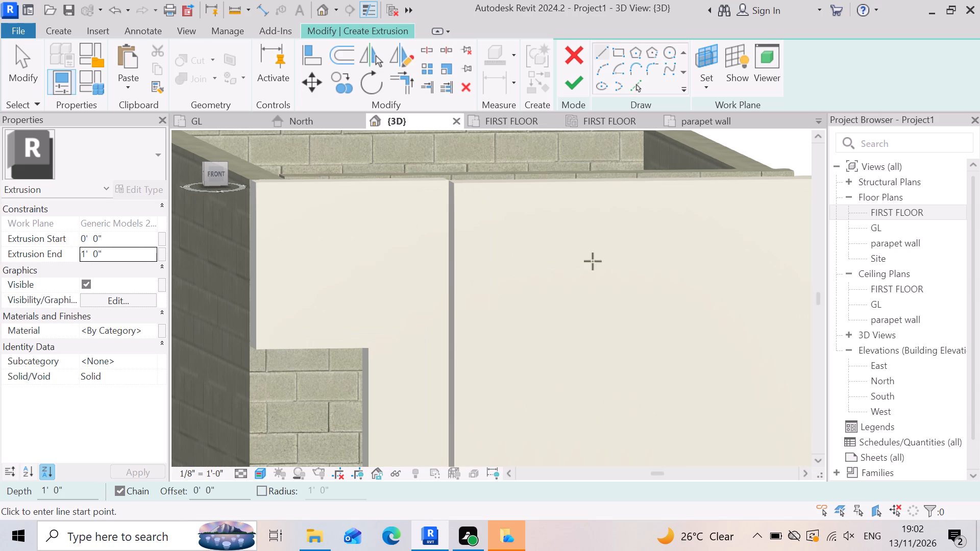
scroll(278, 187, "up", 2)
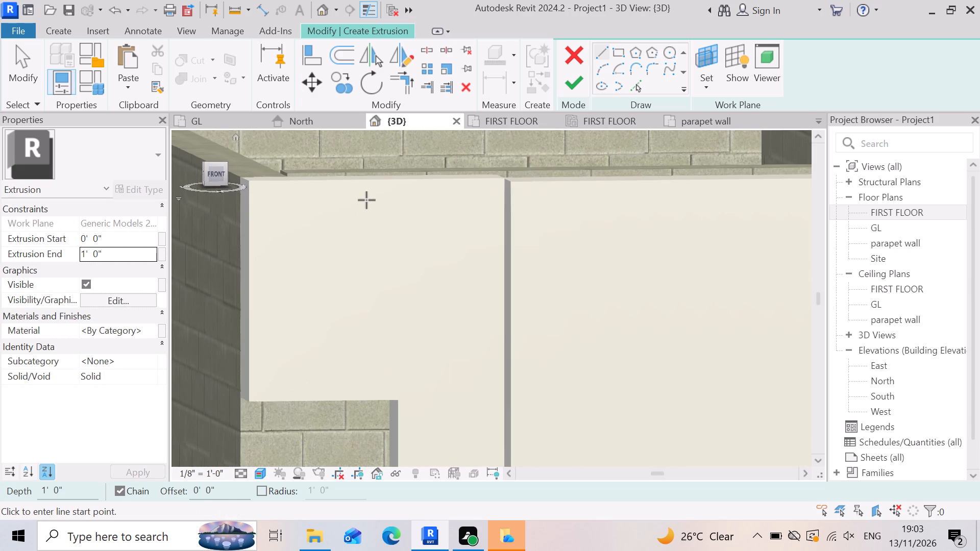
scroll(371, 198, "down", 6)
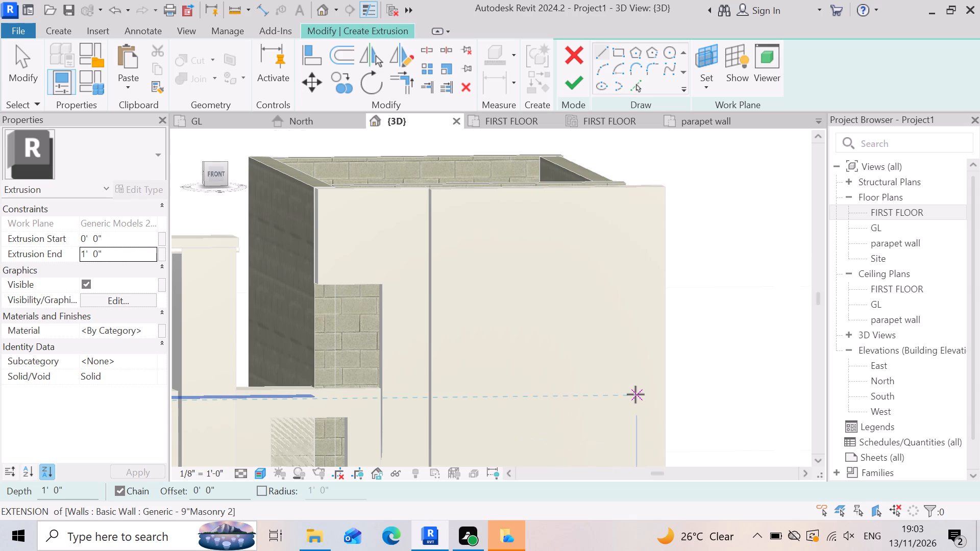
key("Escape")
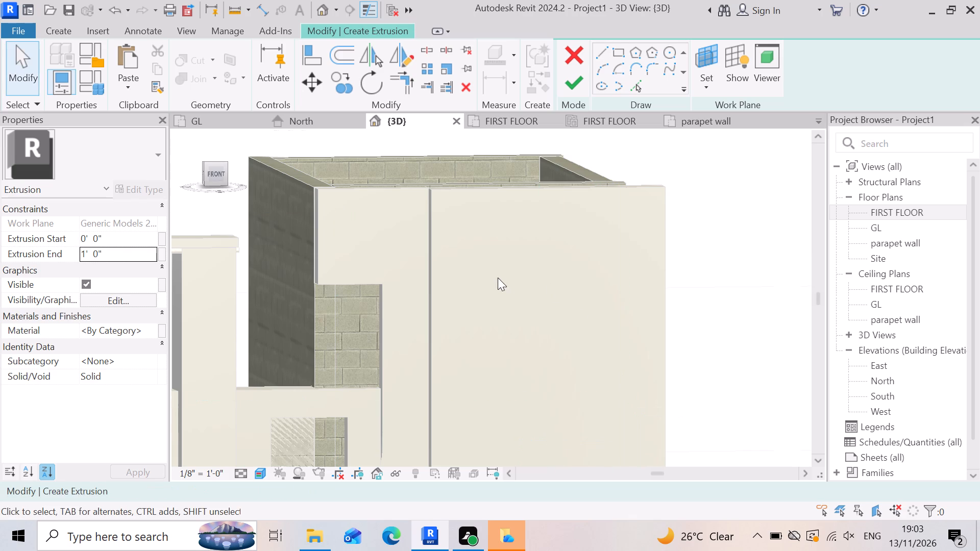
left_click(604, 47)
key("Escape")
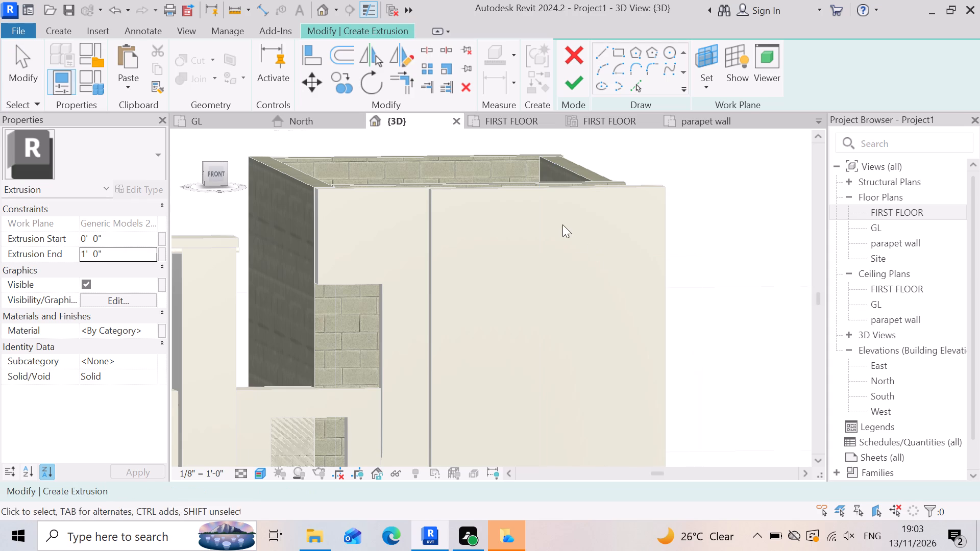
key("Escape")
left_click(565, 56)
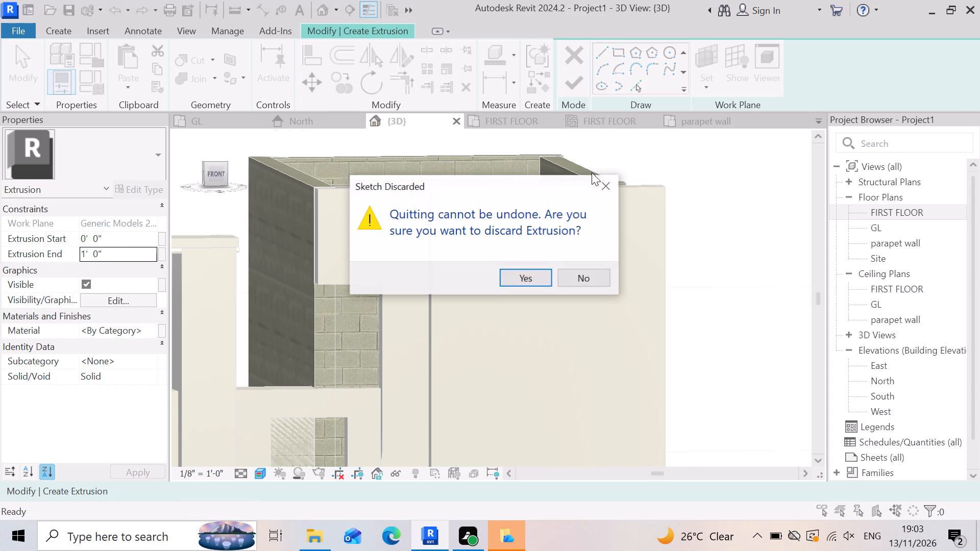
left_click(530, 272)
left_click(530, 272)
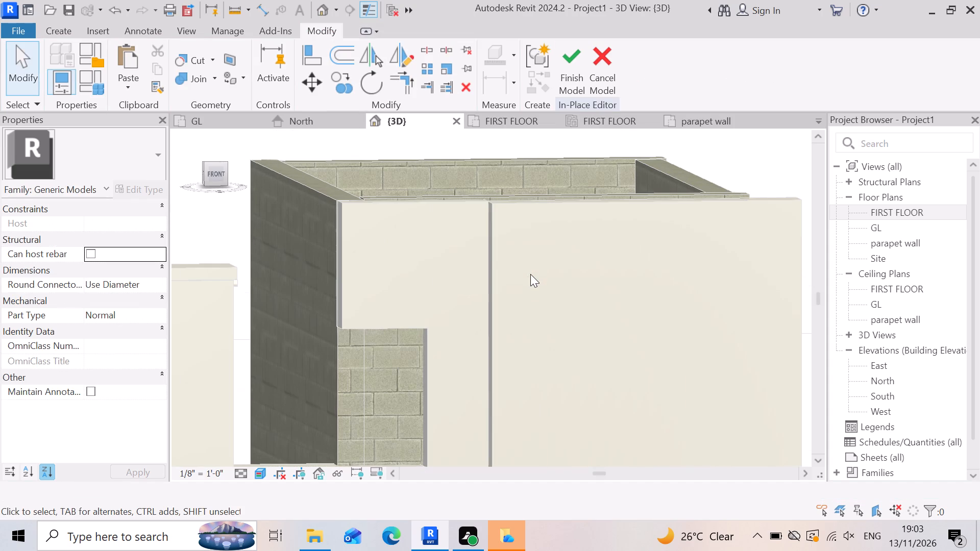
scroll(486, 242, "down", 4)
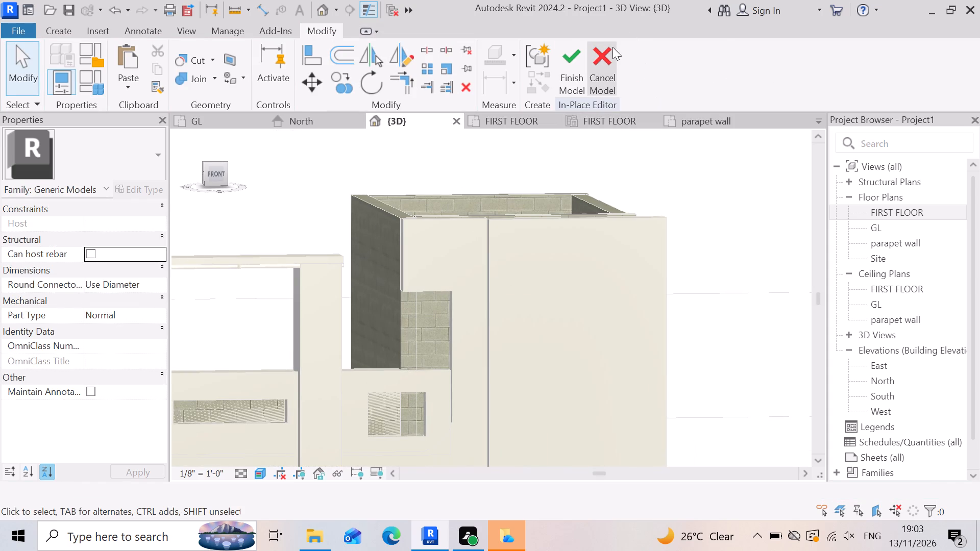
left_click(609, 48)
Shrink the wide cladding panel on the tower block's front by lowering its top edge and moving its outer side edge inward.
left_click(587, 272)
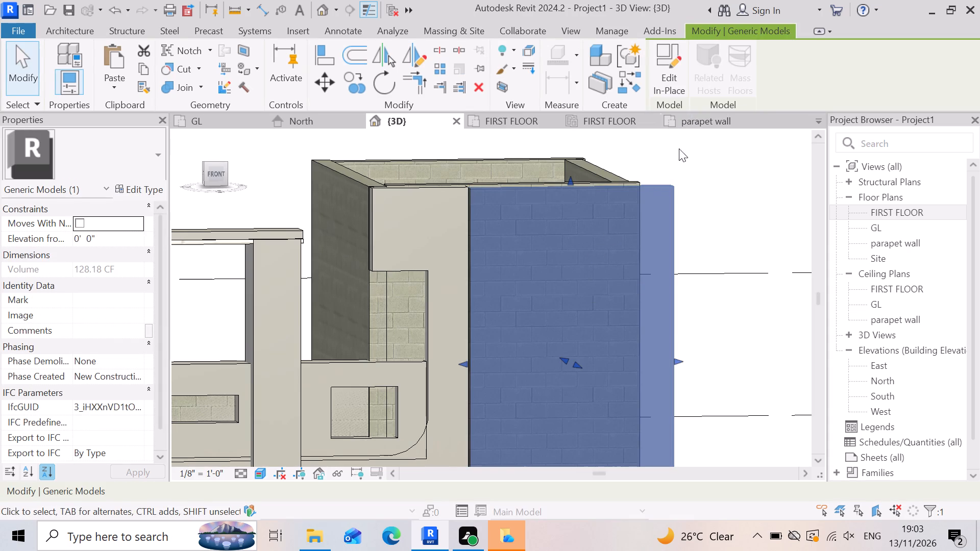
left_click_drag(570, 177, 570, 234)
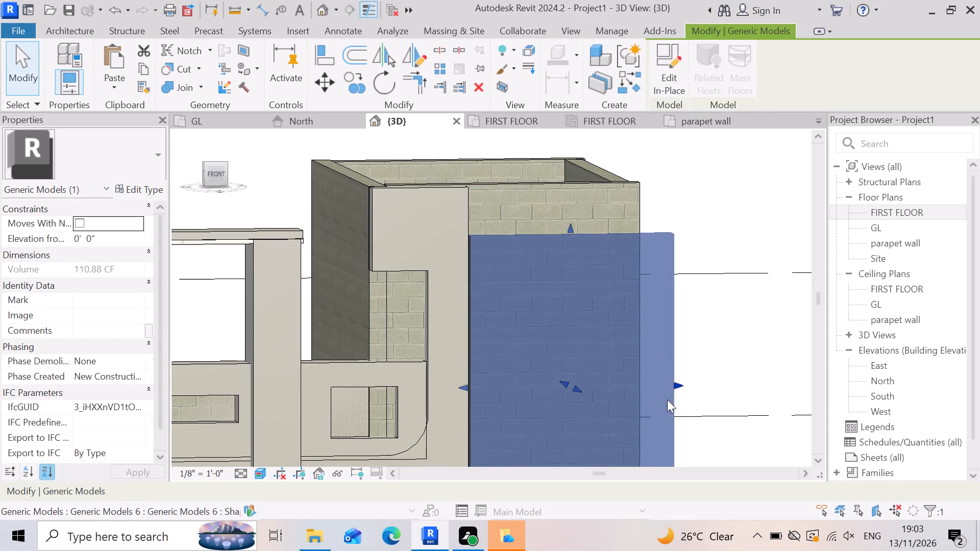
left_click_drag(676, 386, 591, 372)
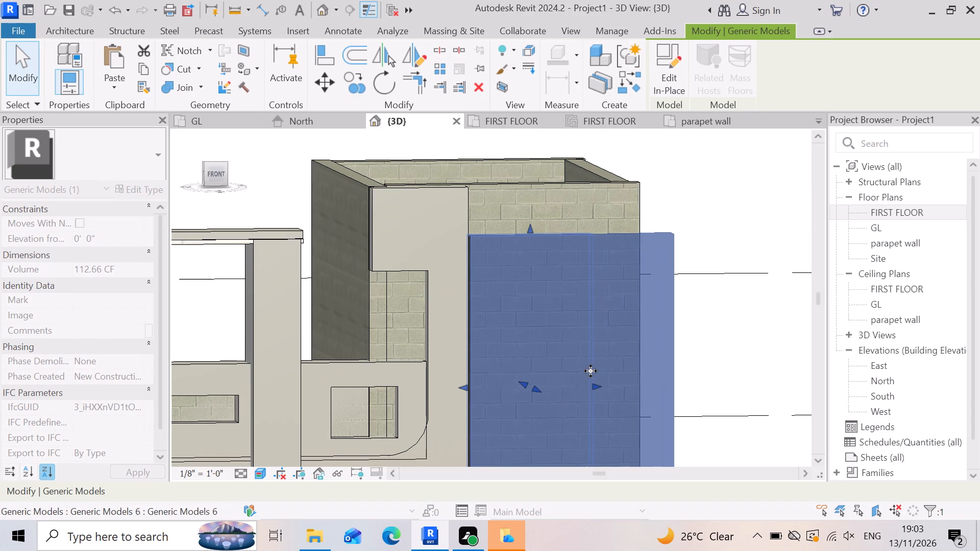
left_click(591, 371)
key("Escape")
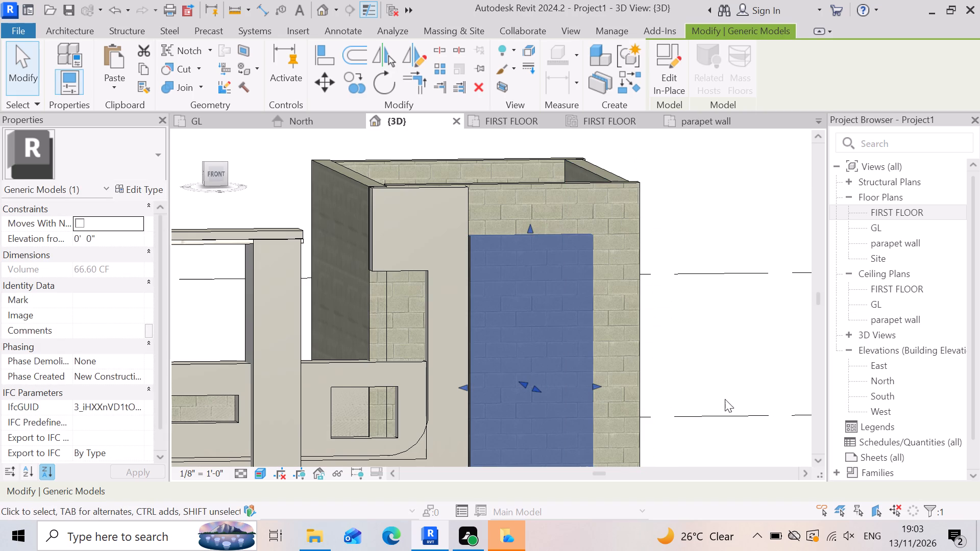
Narrow the ground-floor cladding panel below the tower block by moving its outer side edge inward.
scroll(535, 173, "down", 3)
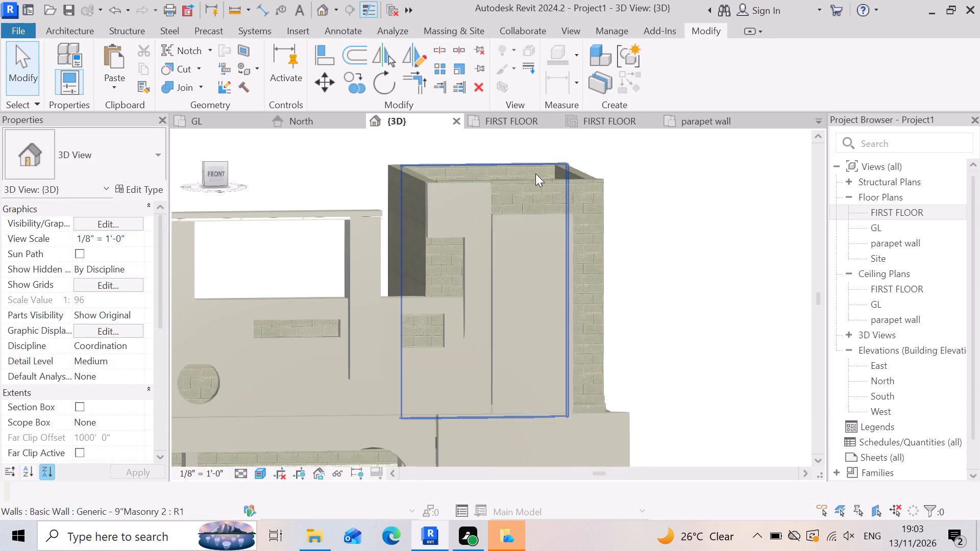
scroll(619, 296, "down", 3)
left_click(588, 419)
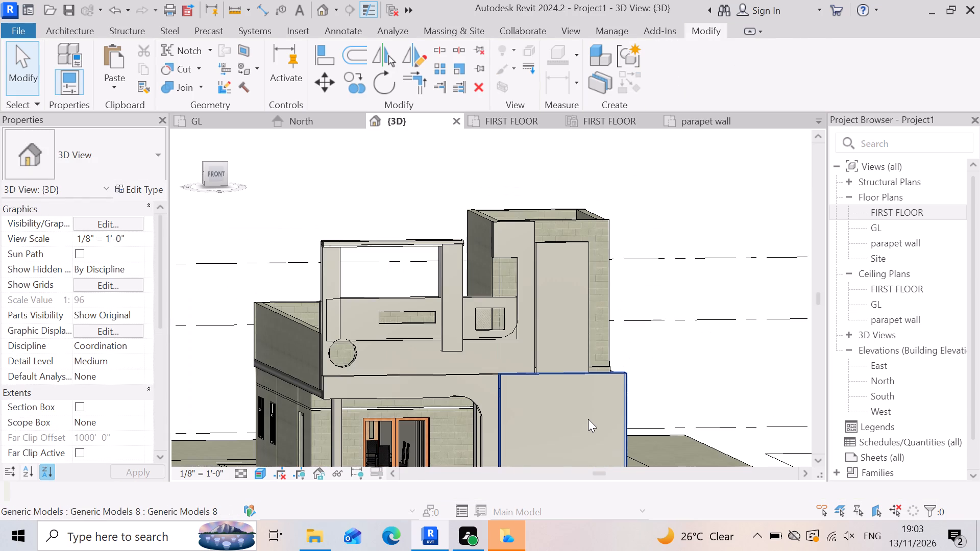
scroll(633, 362, "down", 4)
scroll(626, 431, "up", 3)
left_click_drag(634, 385, 585, 387)
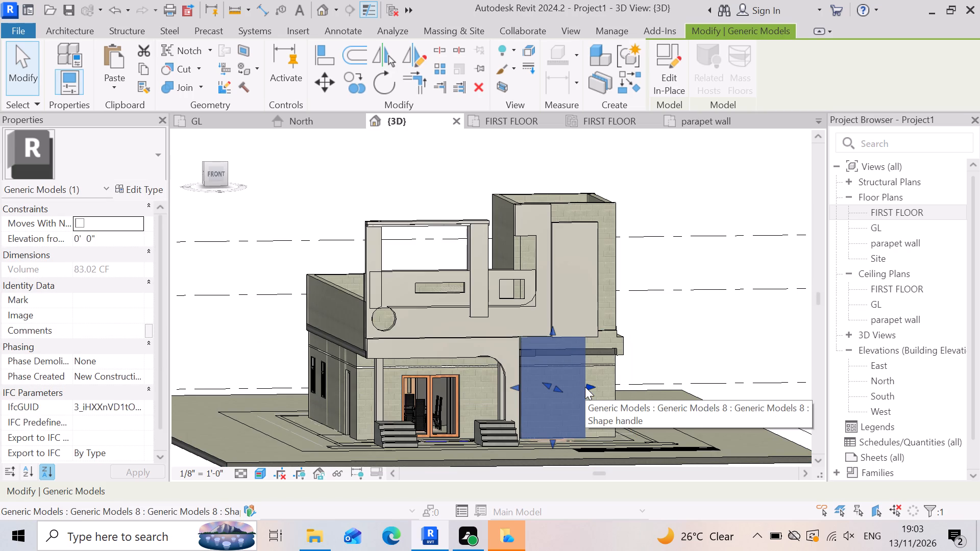
Create a new in-place component in the Generic Models category, accepting the suggested name.
scroll(590, 194, "up", 6)
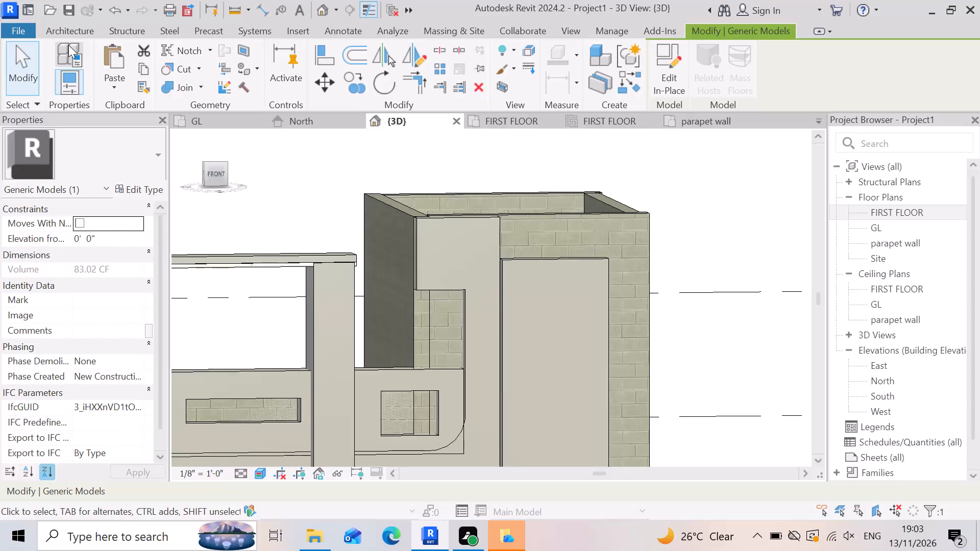
left_click(65, 32)
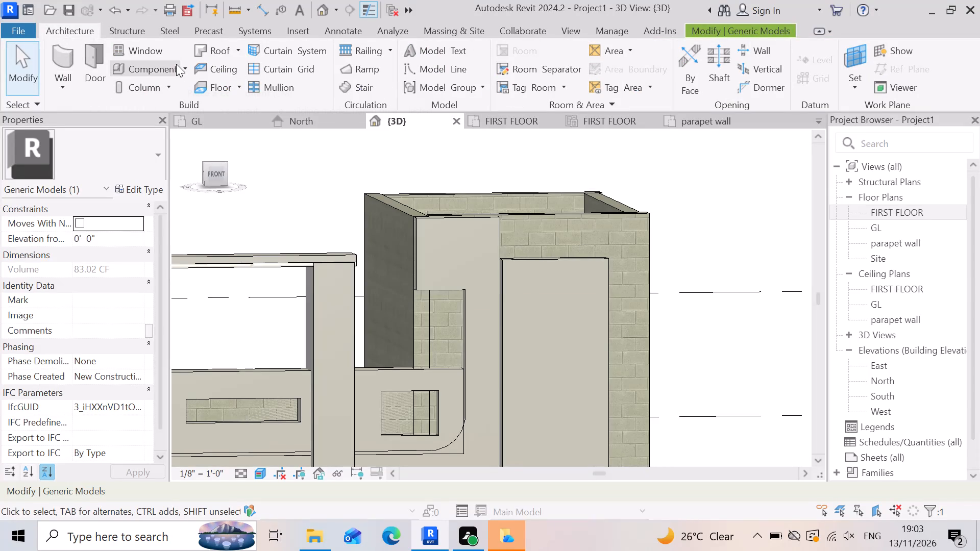
left_click(186, 71)
left_click(186, 128)
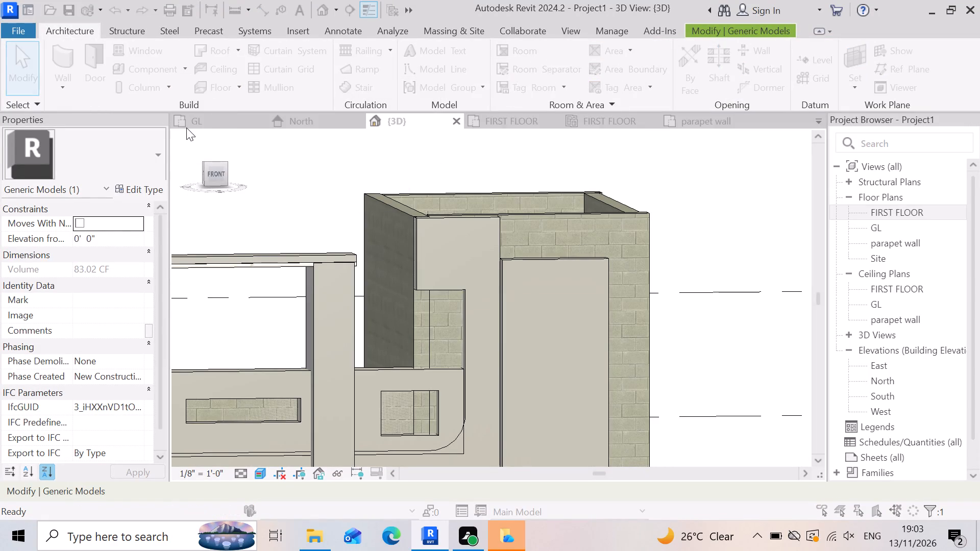
scroll(519, 256, "down", 3)
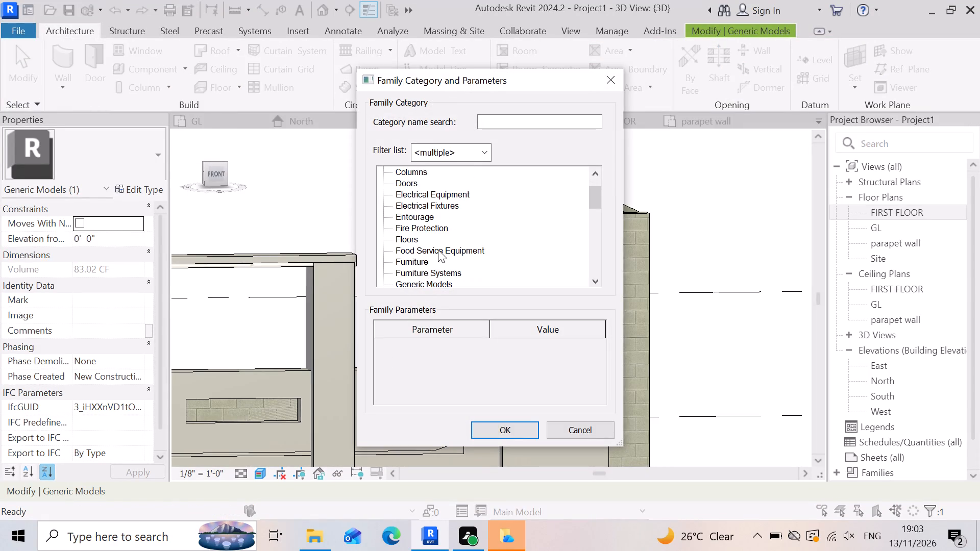
scroll(438, 249, "down", 1)
left_click(428, 274)
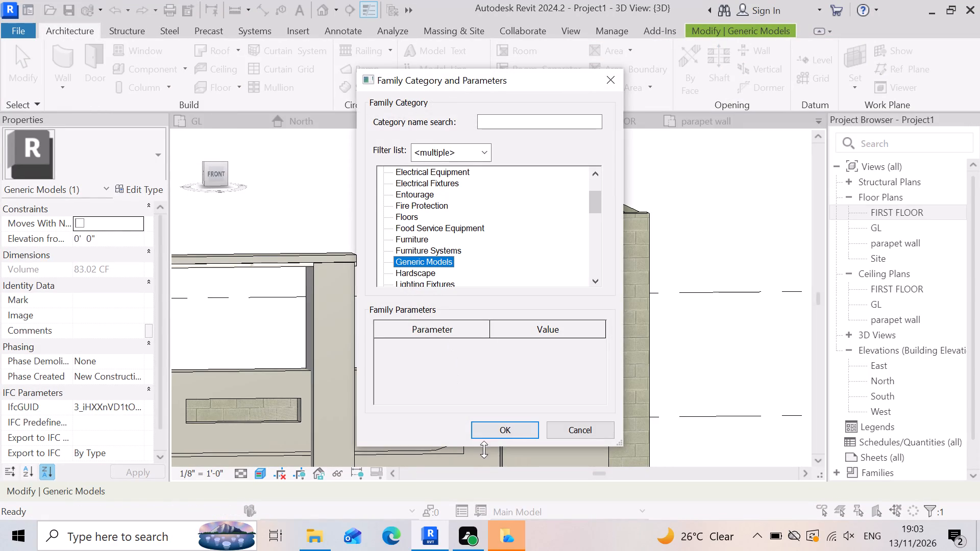
left_click(491, 434)
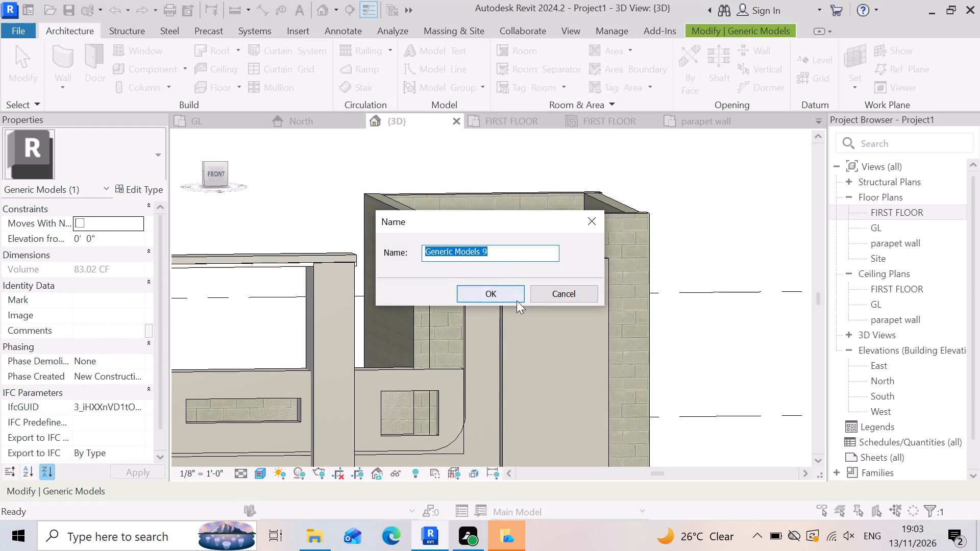
left_click(506, 291)
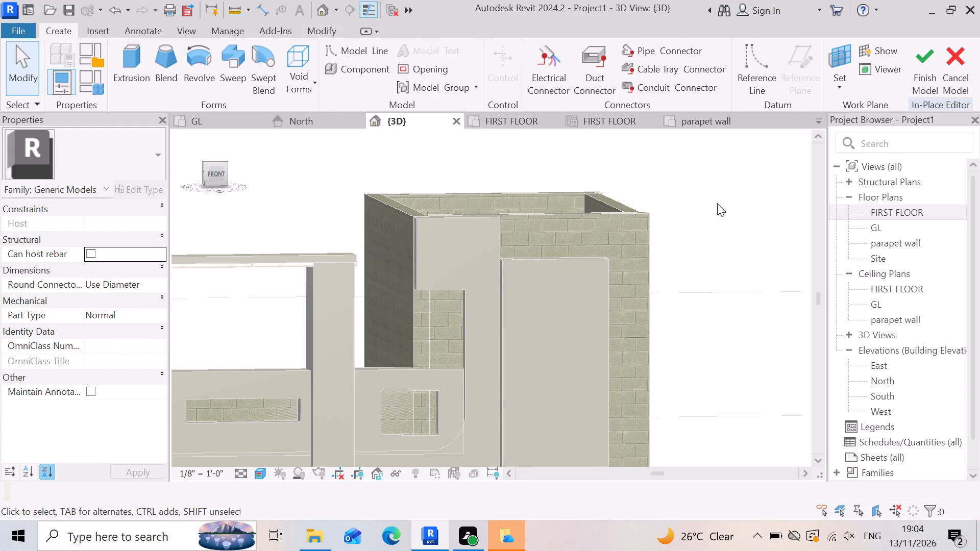
Start an Extrusion and pick a face of the tower block's resized cladding panel as its work plane.
left_click(124, 54)
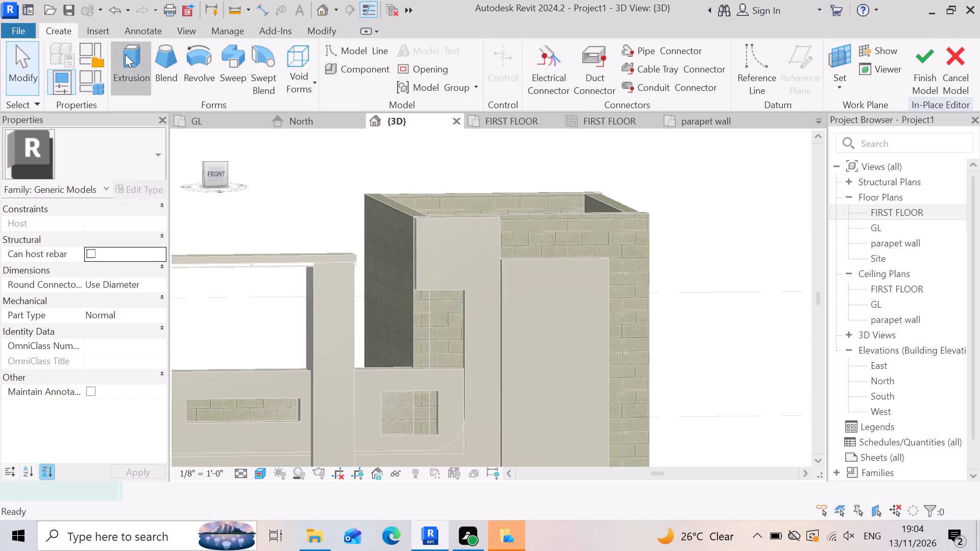
left_click(704, 87)
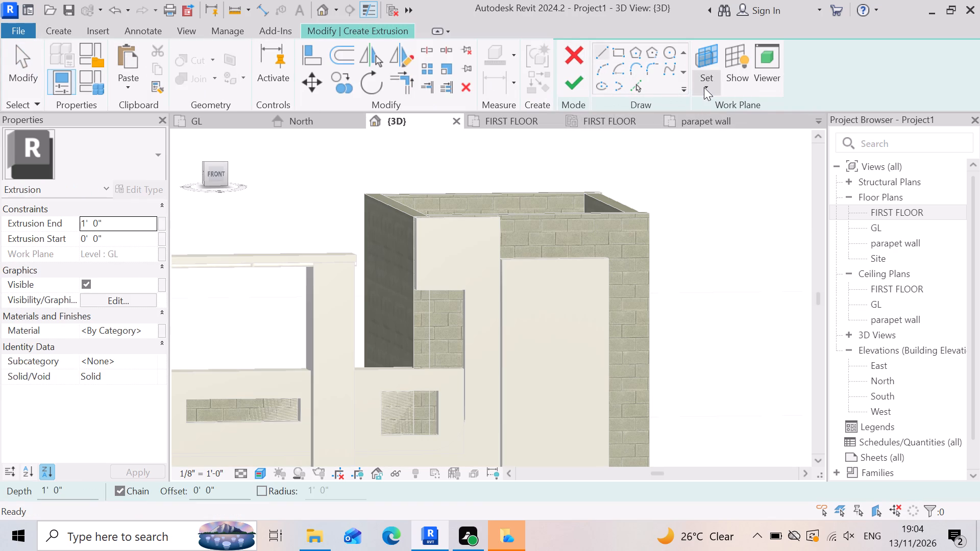
left_click(729, 145)
left_click(597, 252)
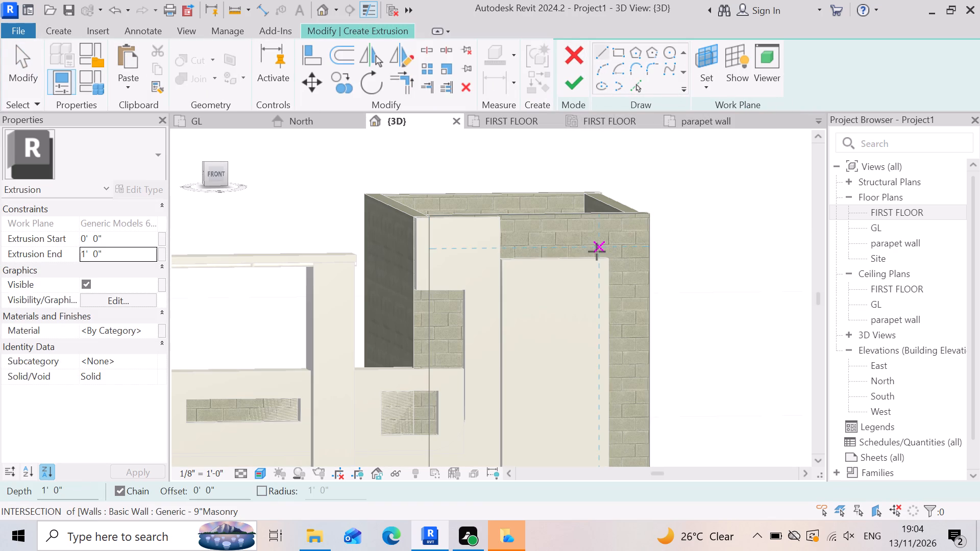
Sketch a horizontal line about 7'-1 1/2" long along the tower's top edge, from the tall cladding strip to the outer corner.
left_click(599, 57)
scroll(584, 239, "up", 2)
scroll(462, 203, "up", 5)
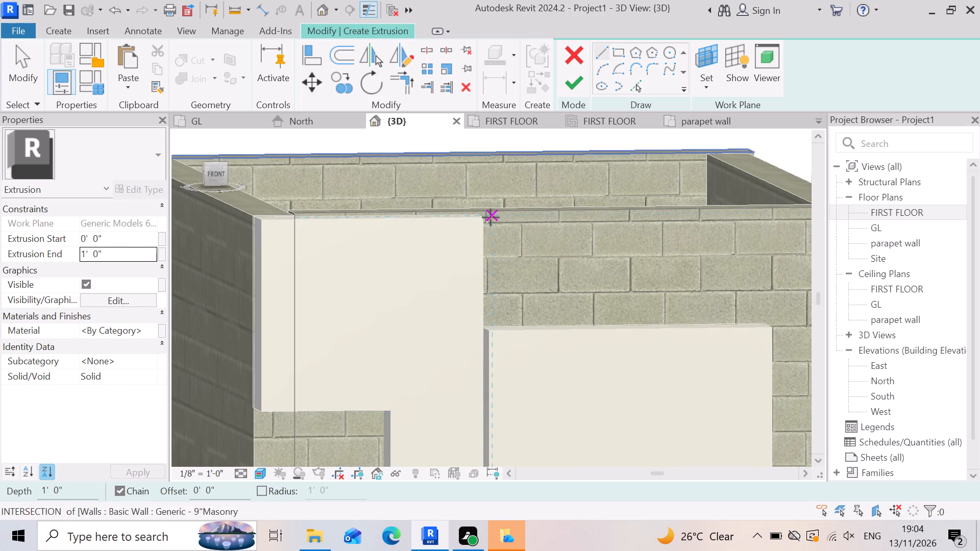
left_click(489, 218)
scroll(475, 235, "down", 8)
scroll(615, 219, "up", 1)
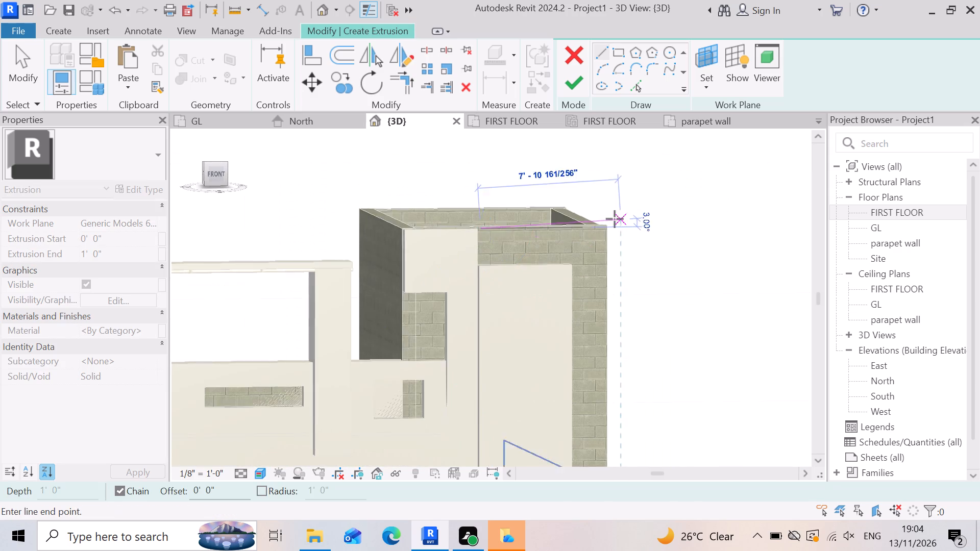
scroll(615, 219, "up", 10)
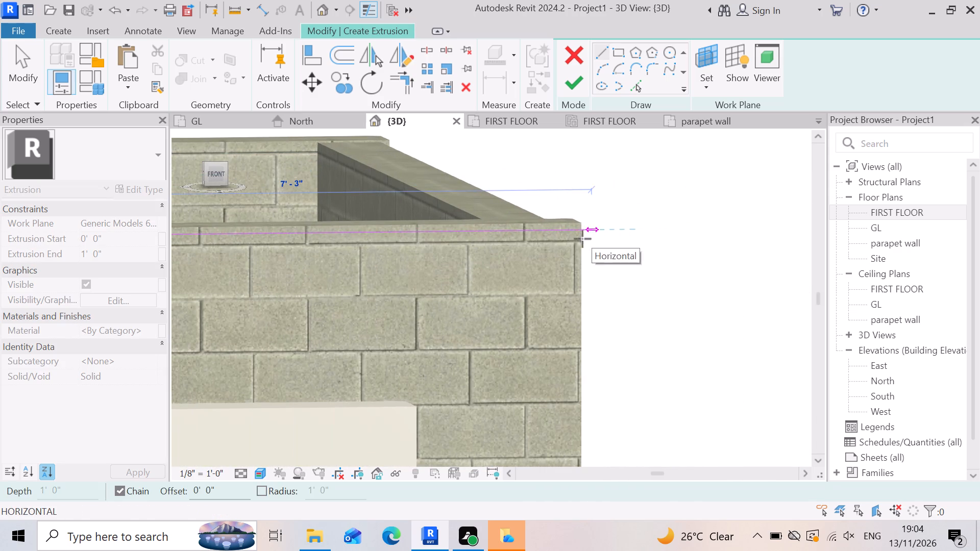
left_click(580, 237)
scroll(580, 237, "down", 10)
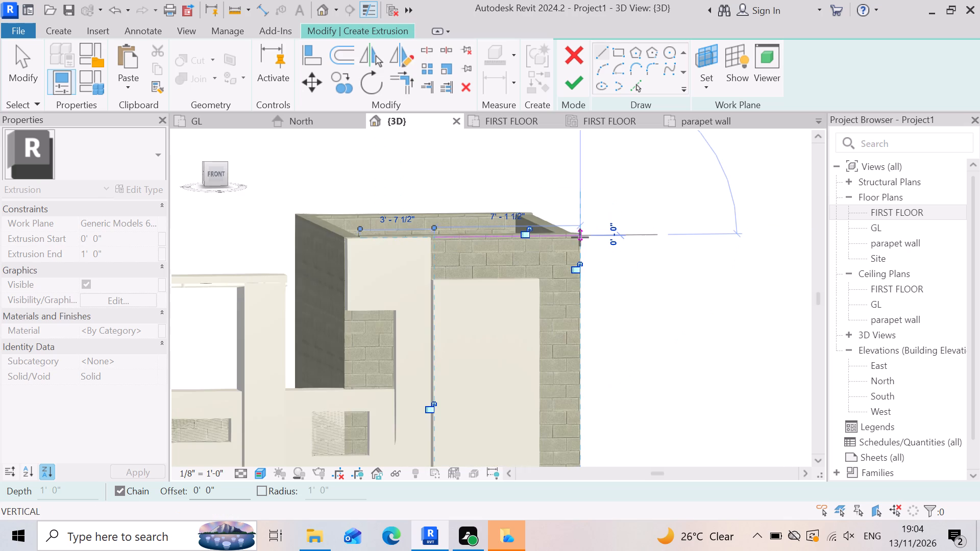
scroll(580, 345, "down", 6)
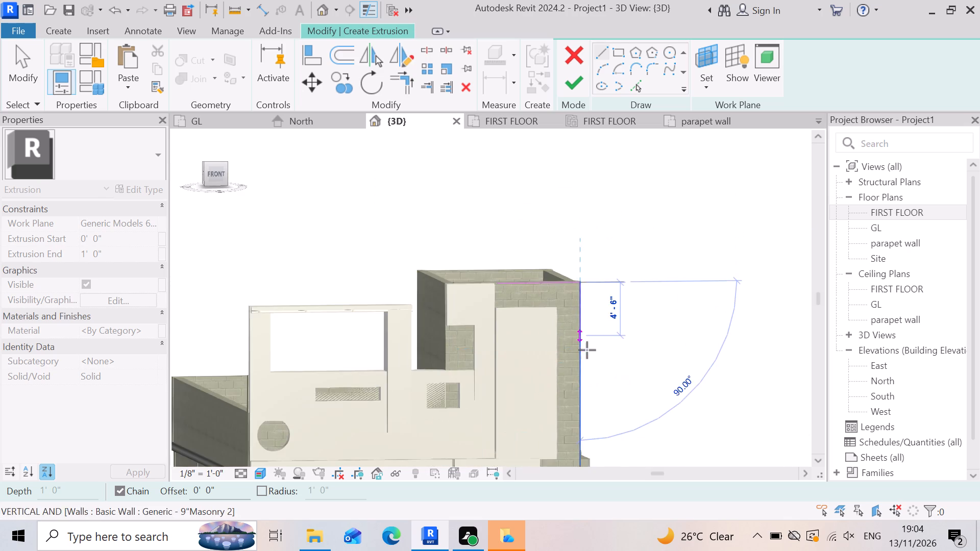
scroll(587, 350, "down", 2)
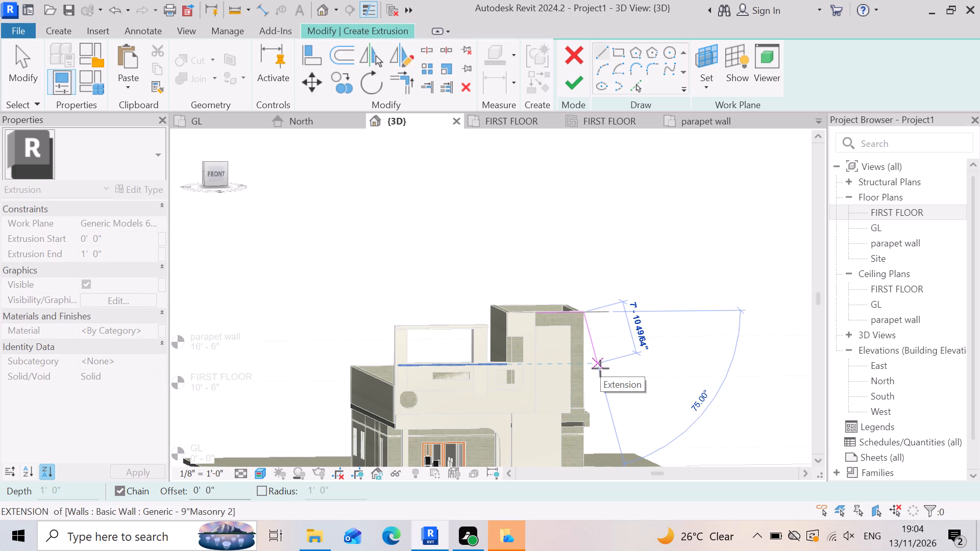
key("Escape")
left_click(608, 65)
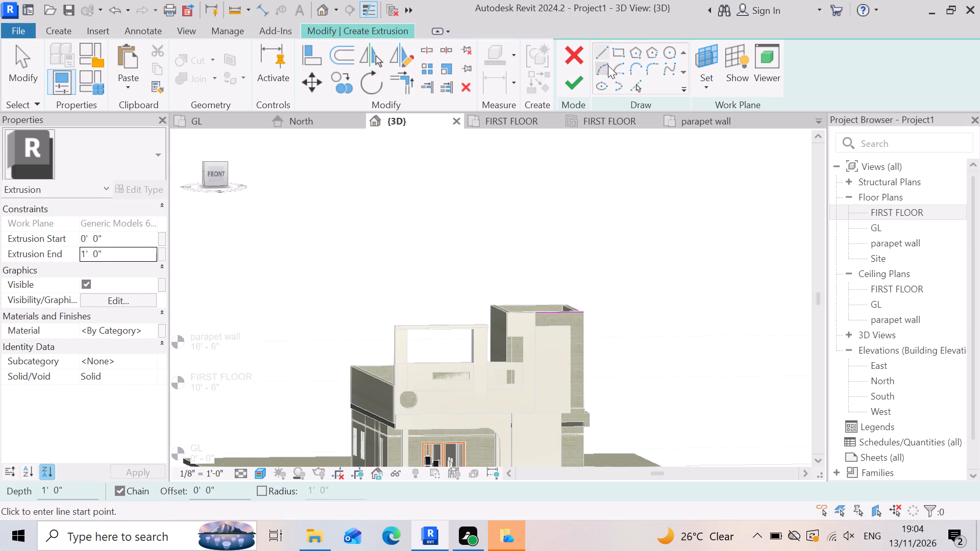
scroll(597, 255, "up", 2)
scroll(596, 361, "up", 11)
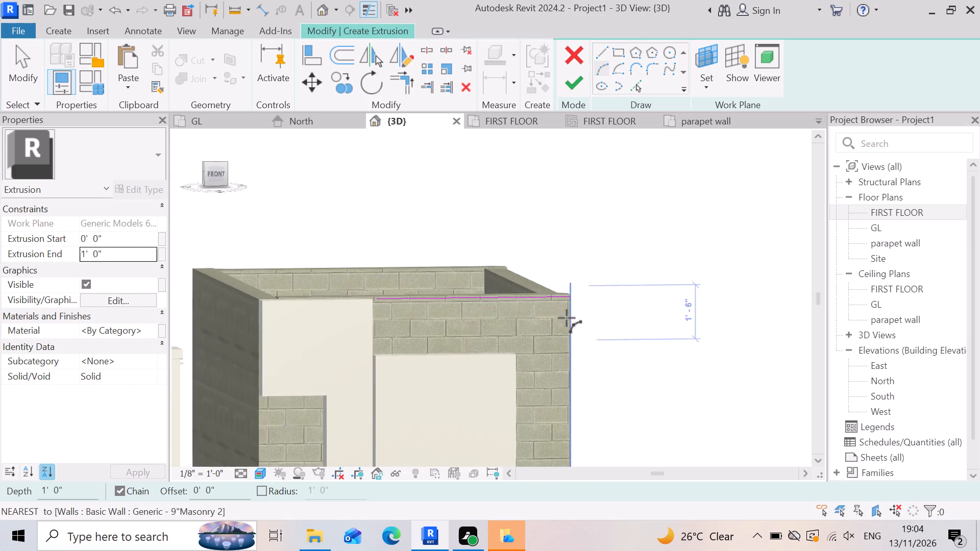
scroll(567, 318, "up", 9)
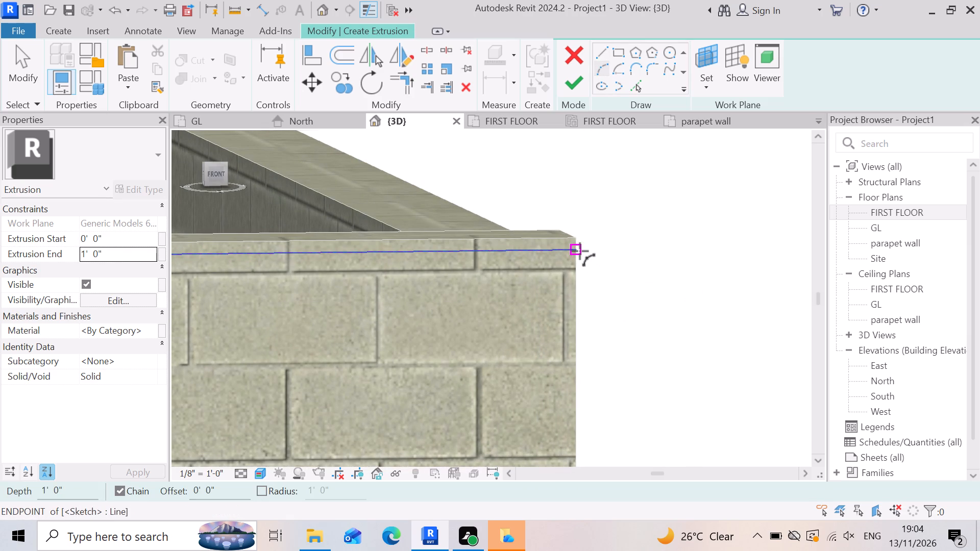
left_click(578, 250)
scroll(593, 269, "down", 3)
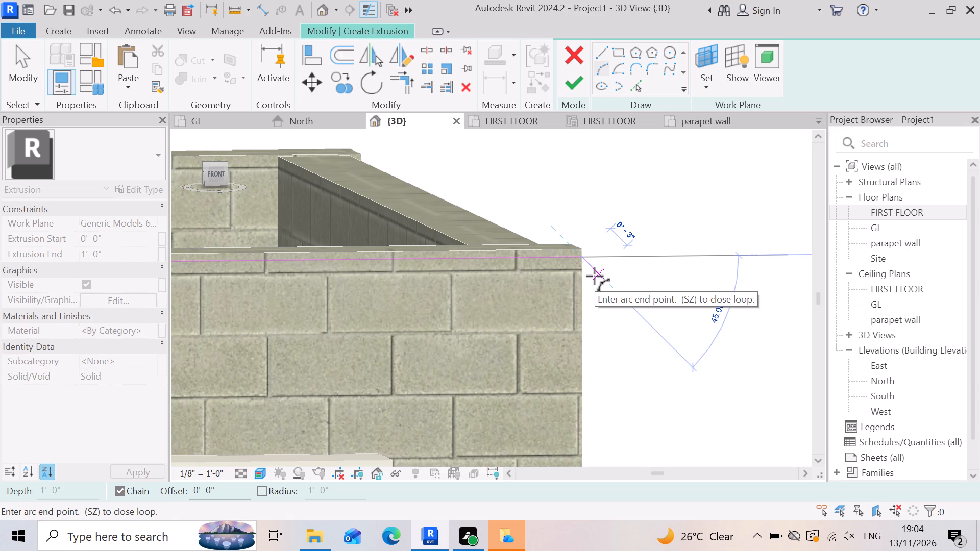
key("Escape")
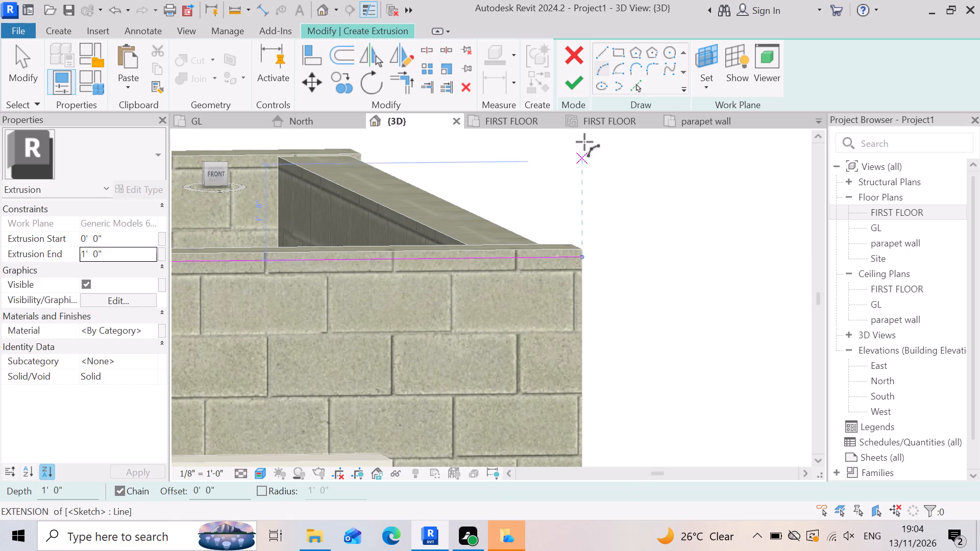
Continue the profile down the tower's outer edge to the ground, and back about 3'-5" to the ground-floor panel's edge.
left_click(602, 44)
left_click(608, 48)
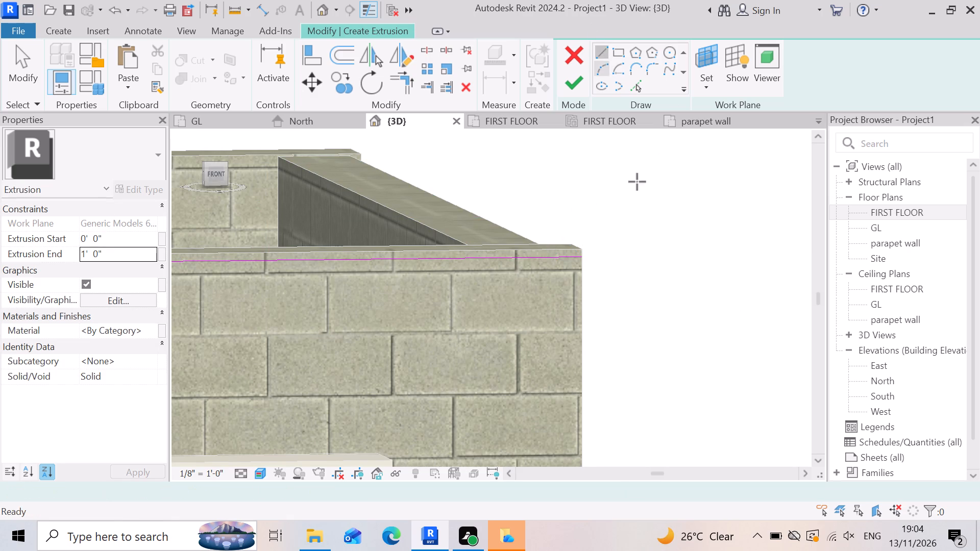
scroll(591, 331, "up", 6)
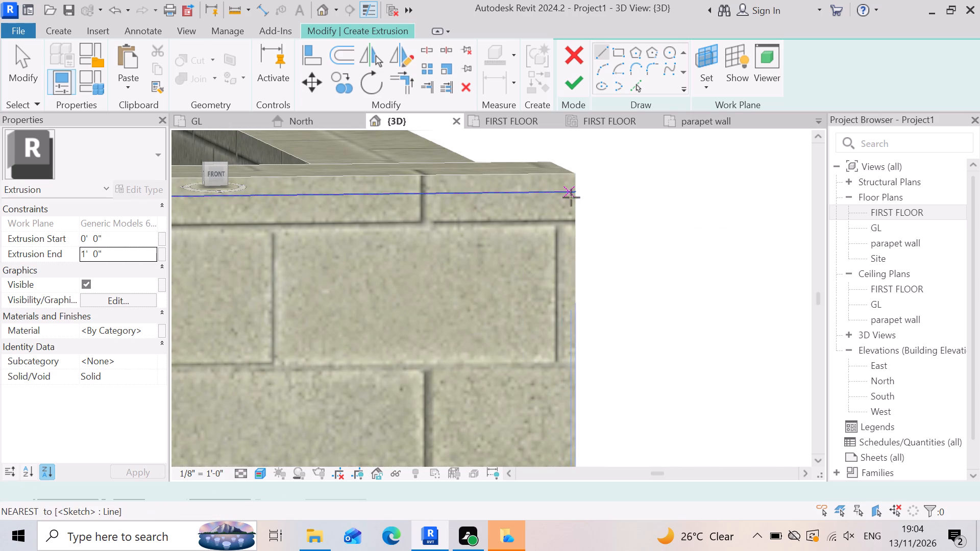
left_click(573, 196)
scroll(535, 251, "down", 17)
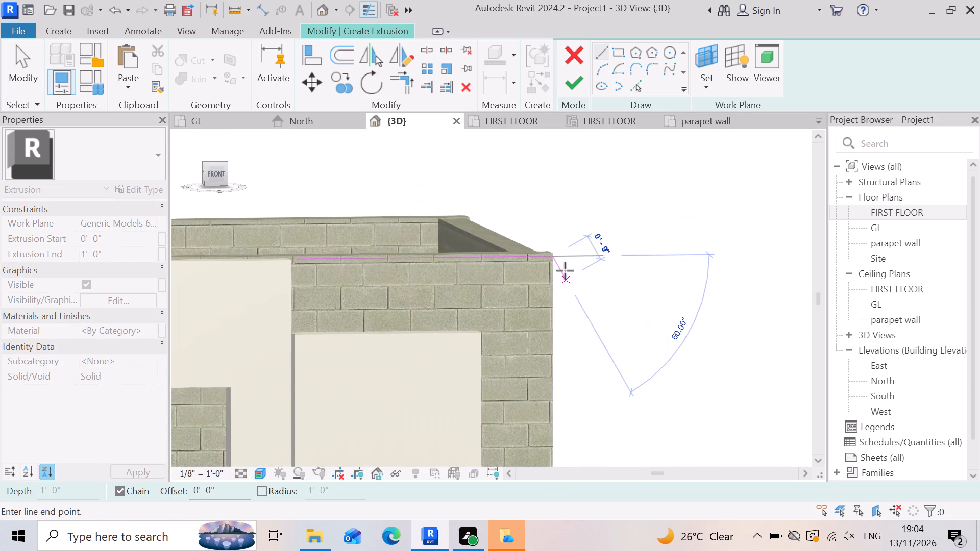
scroll(565, 271, "down", 10)
scroll(571, 416, "up", 1)
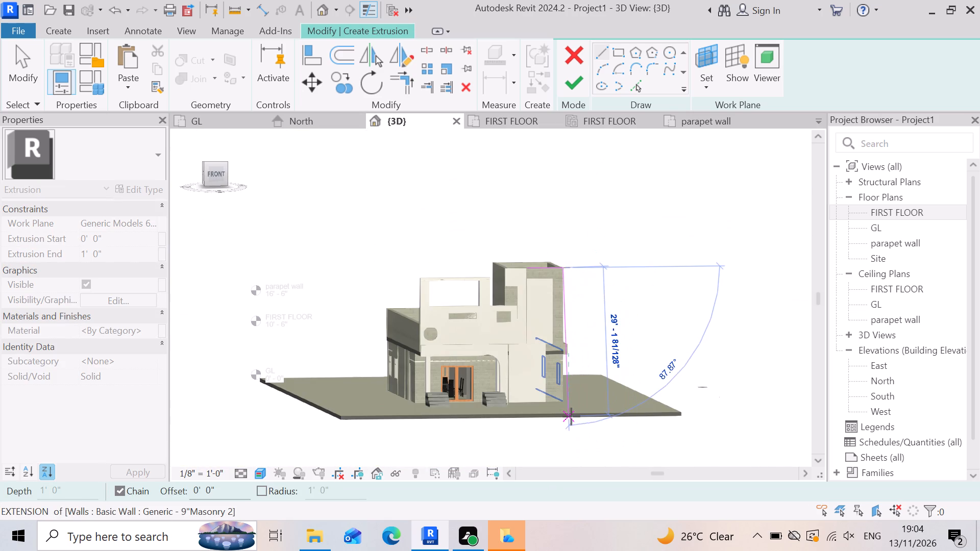
scroll(571, 416, "up", 11)
scroll(544, 345, "up", 6)
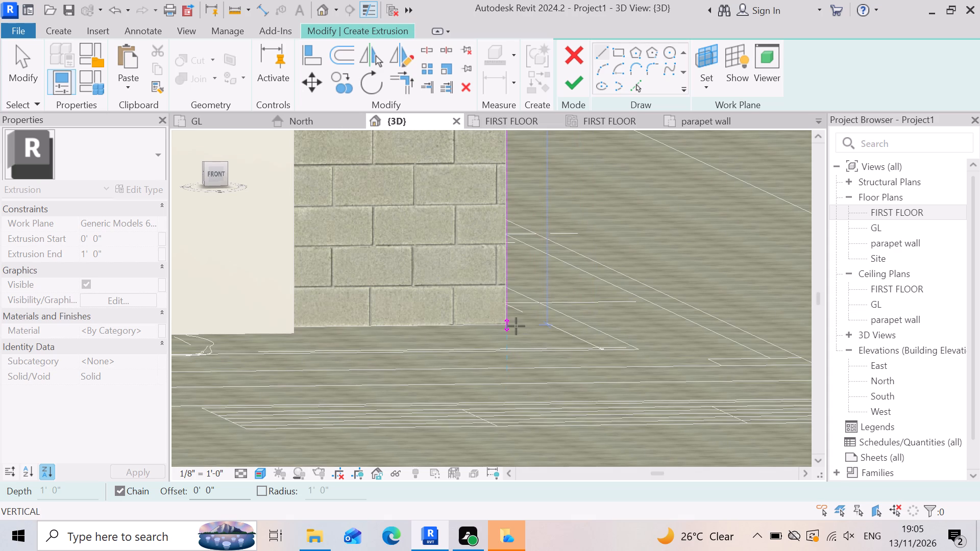
left_click(516, 326)
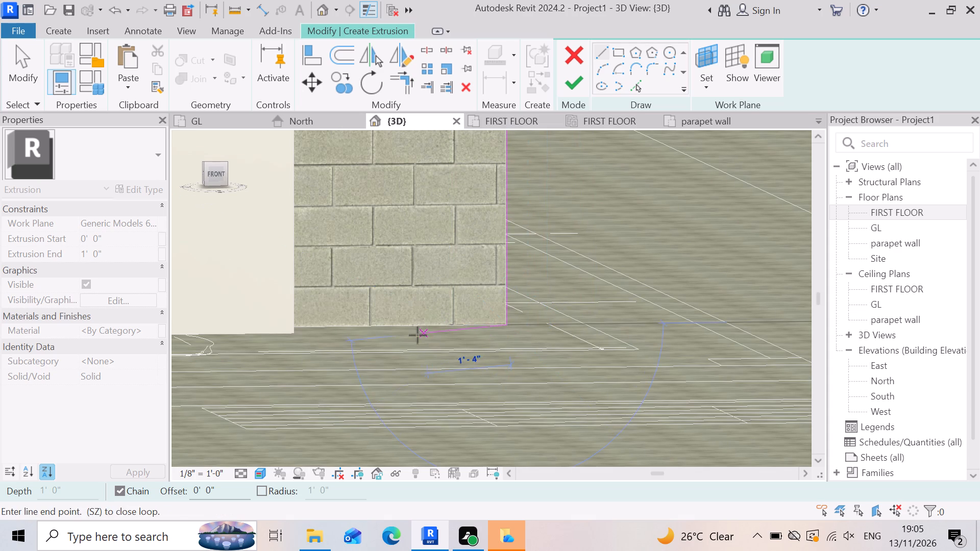
left_click(295, 330)
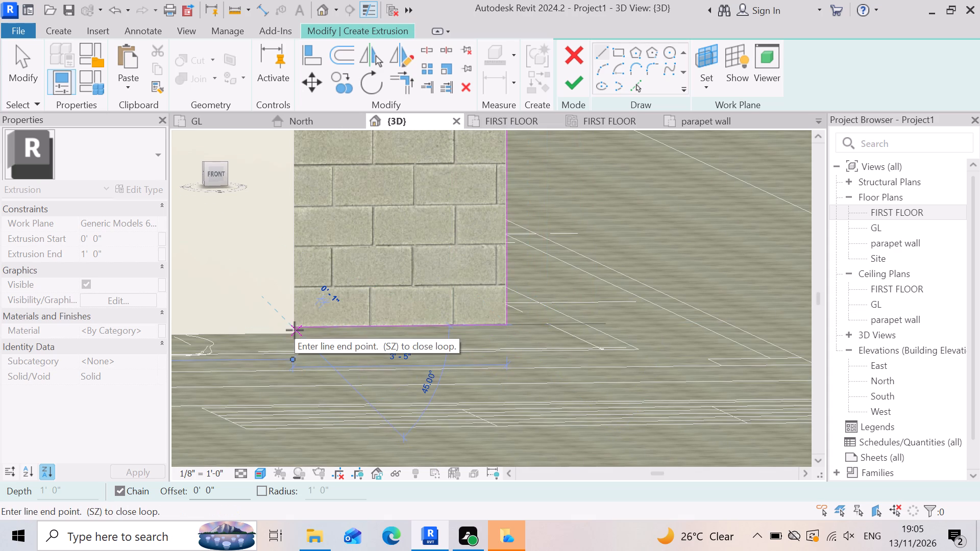
key("Escape")
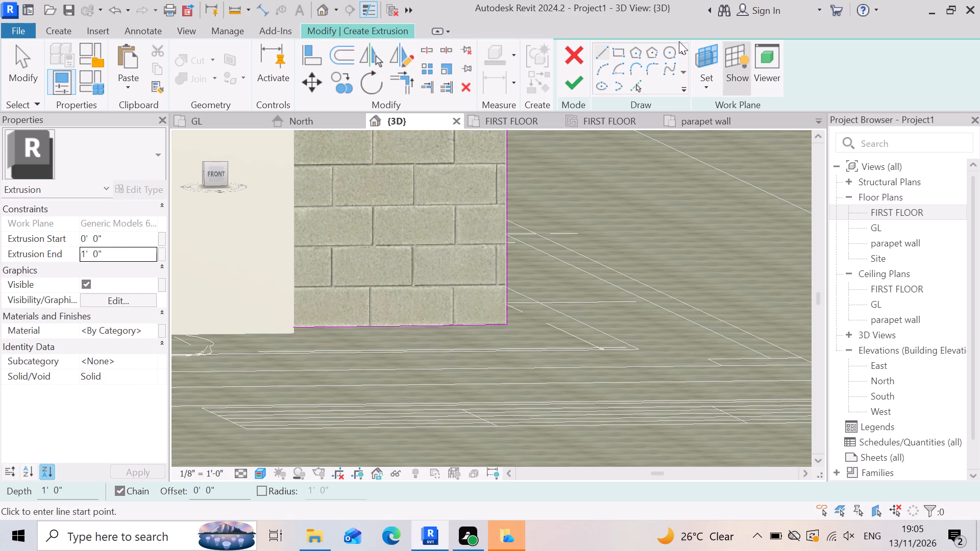
Draw an outward-curving arc from the top line near the tower's outer corner down to the inner end of the bottom line.
left_click(600, 70)
scroll(455, 370, "down", 12)
scroll(512, 329, "down", 5)
scroll(403, 117, "up", 2)
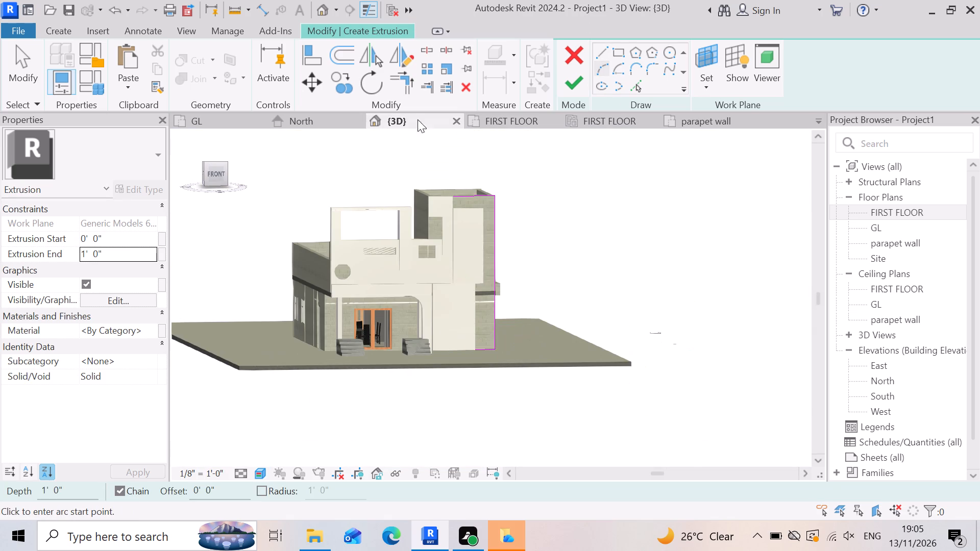
scroll(492, 197, "up", 8)
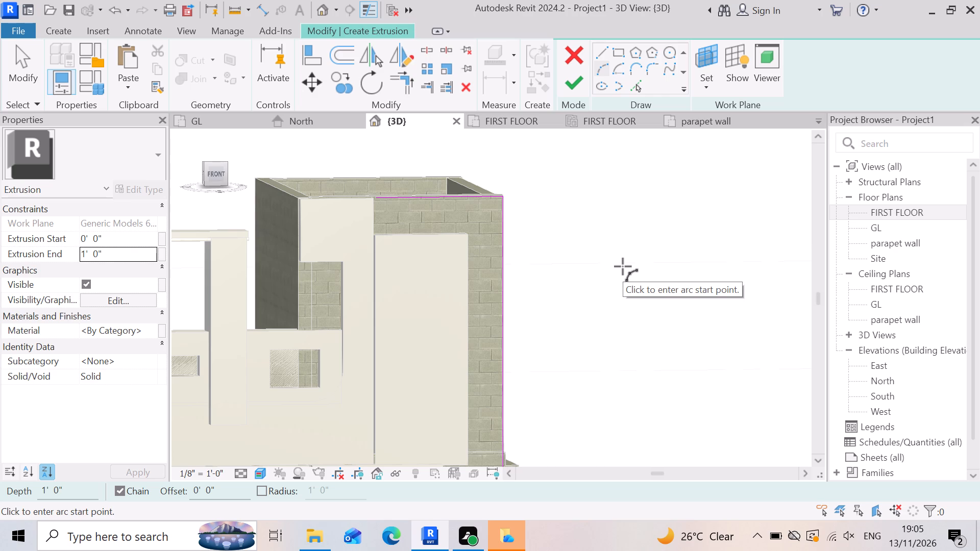
scroll(514, 229, "up", 1)
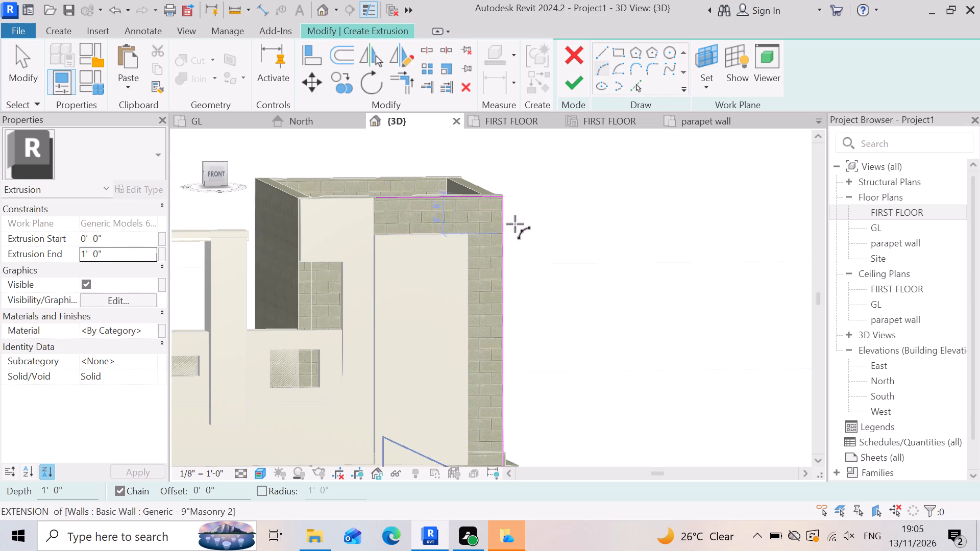
scroll(515, 224, "up", 10)
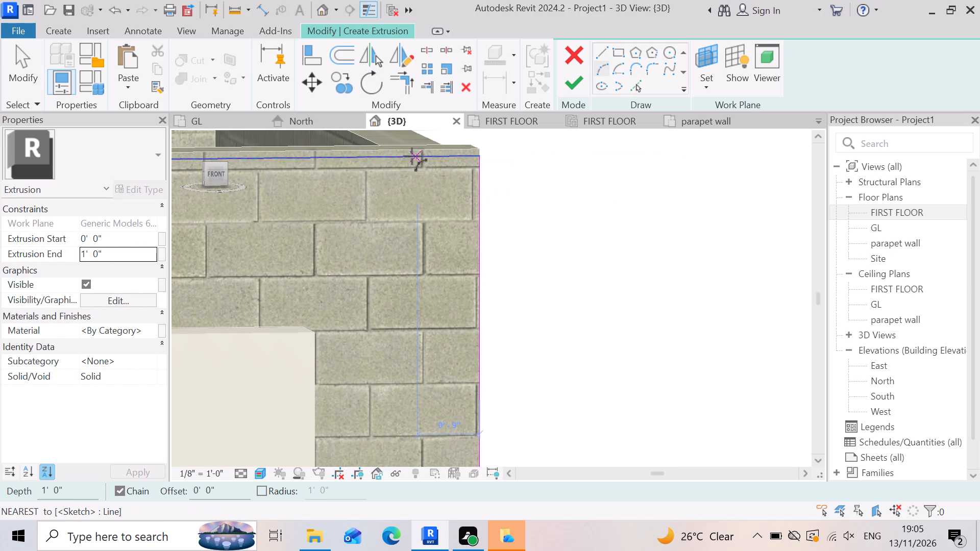
left_click(407, 160)
scroll(440, 209, "down", 1)
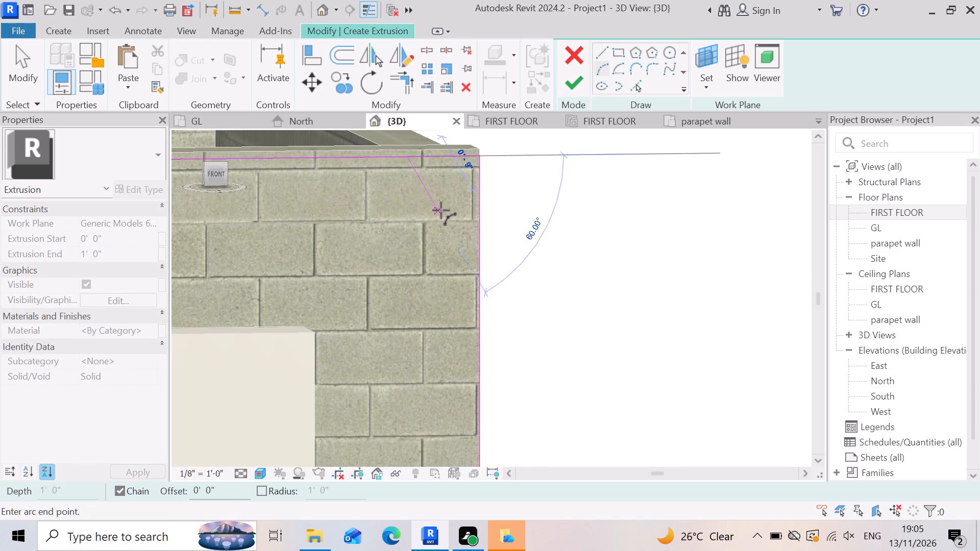
scroll(441, 210, "down", 11)
scroll(510, 375, "down", 6)
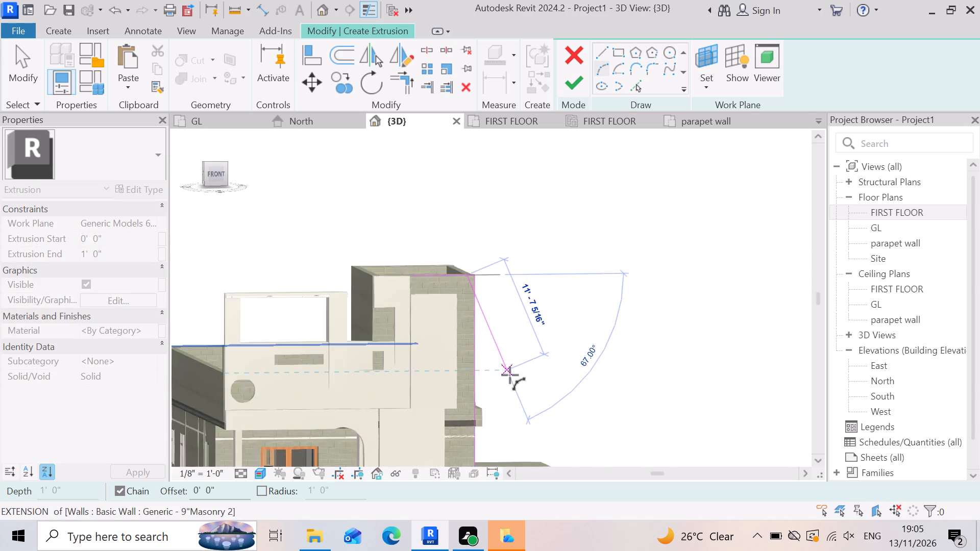
scroll(510, 375, "down", 2)
scroll(479, 473, "up", 12)
scroll(489, 432, "up", 3)
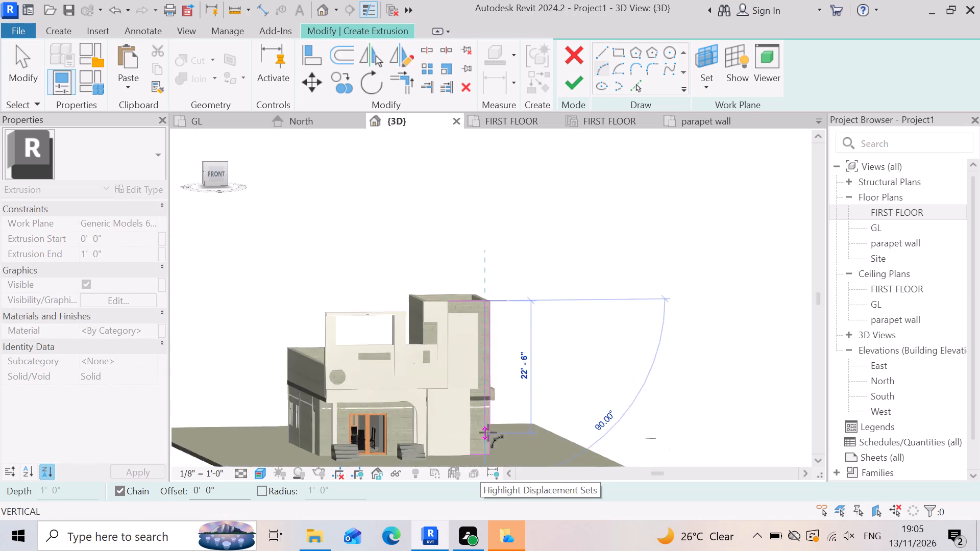
scroll(488, 433, "up", 6)
scroll(511, 397, "down", 4)
scroll(481, 457, "up", 5)
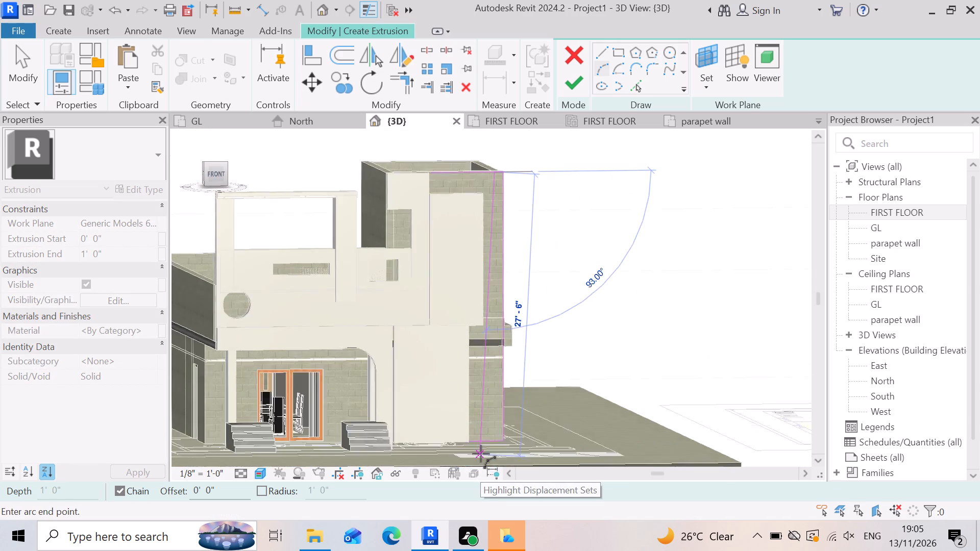
scroll(481, 454, "up", 11)
scroll(419, 394, "up", 3)
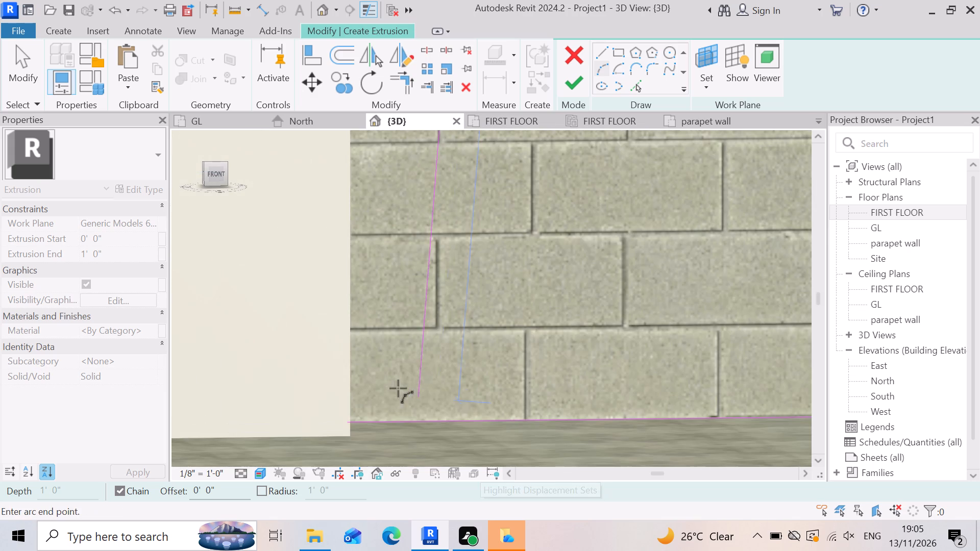
scroll(393, 396, "up", 2)
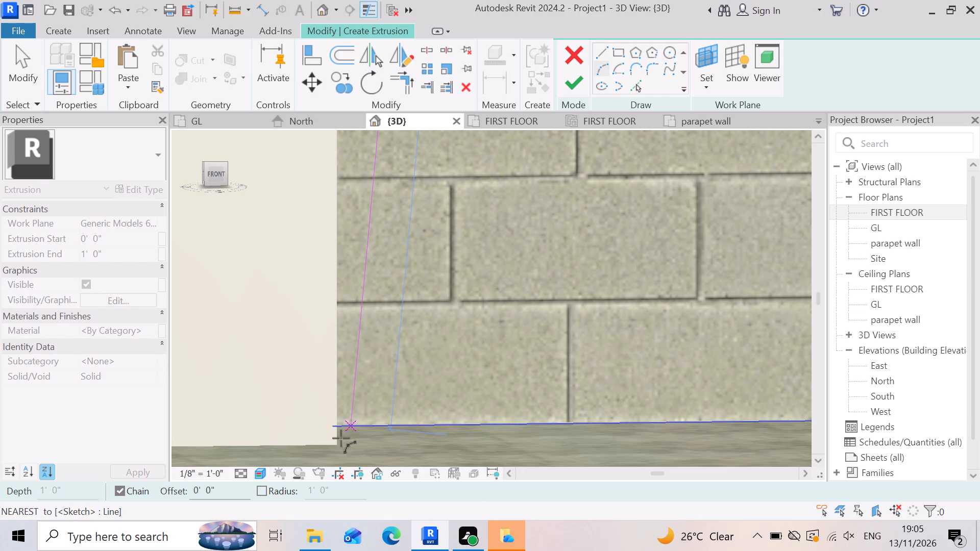
left_click(330, 428)
scroll(330, 428, "down", 4)
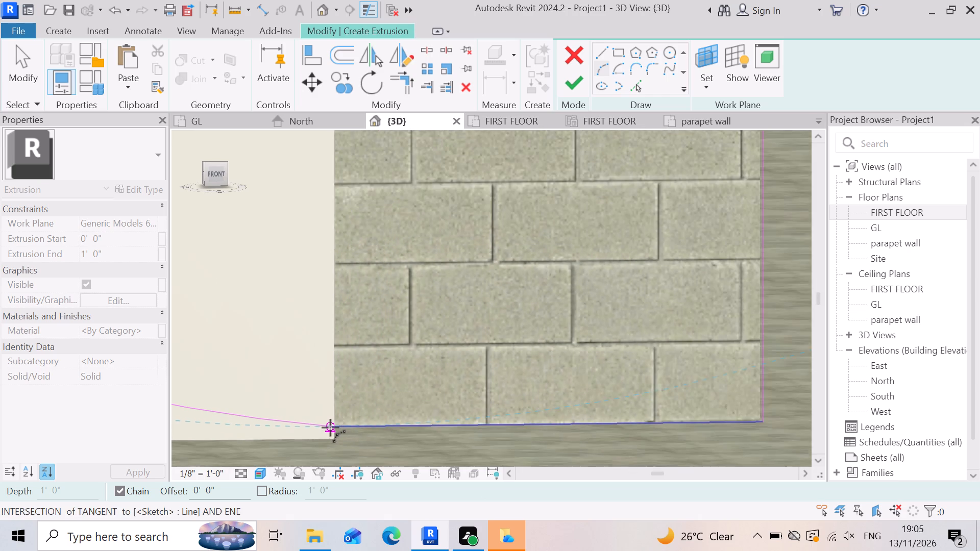
scroll(330, 428, "down", 3)
scroll(453, 429, "down", 6)
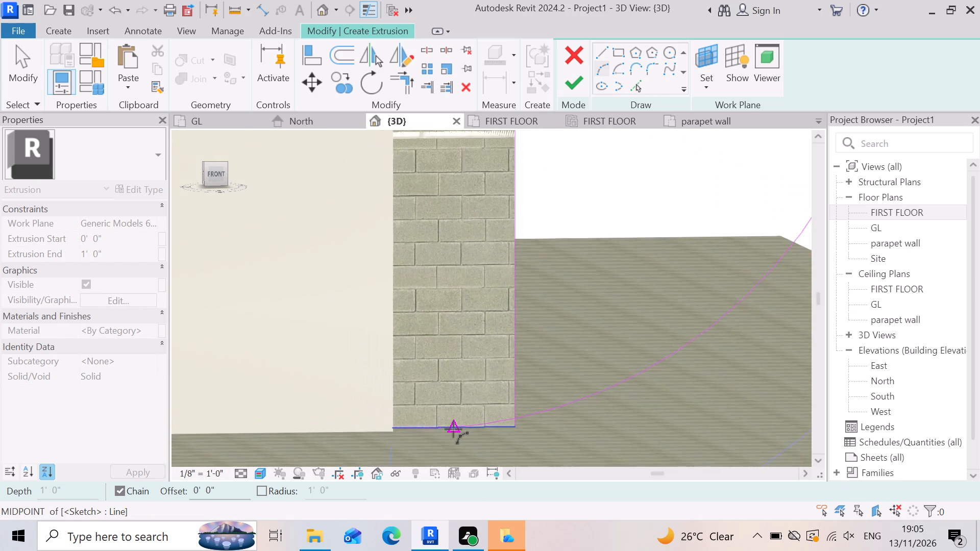
scroll(453, 429, "down", 8)
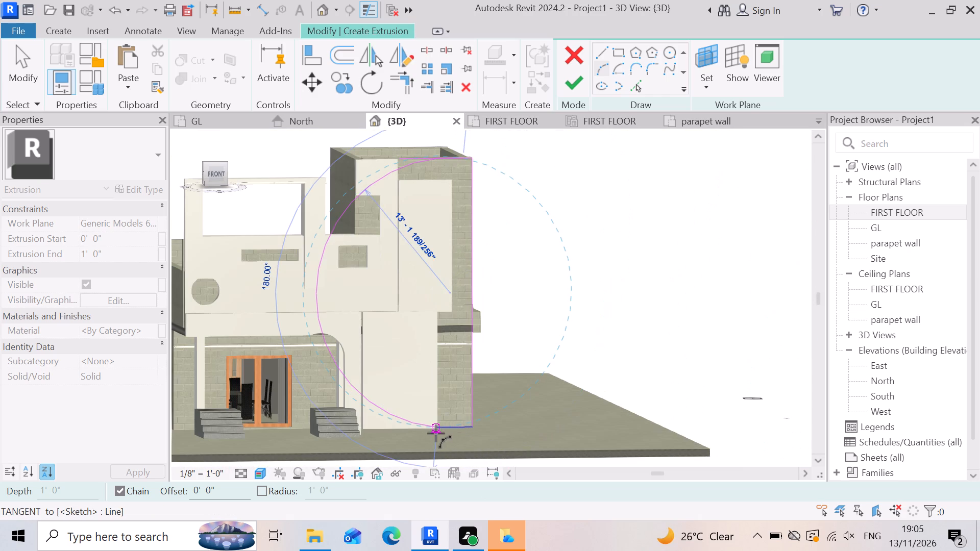
scroll(456, 434, "up", 2)
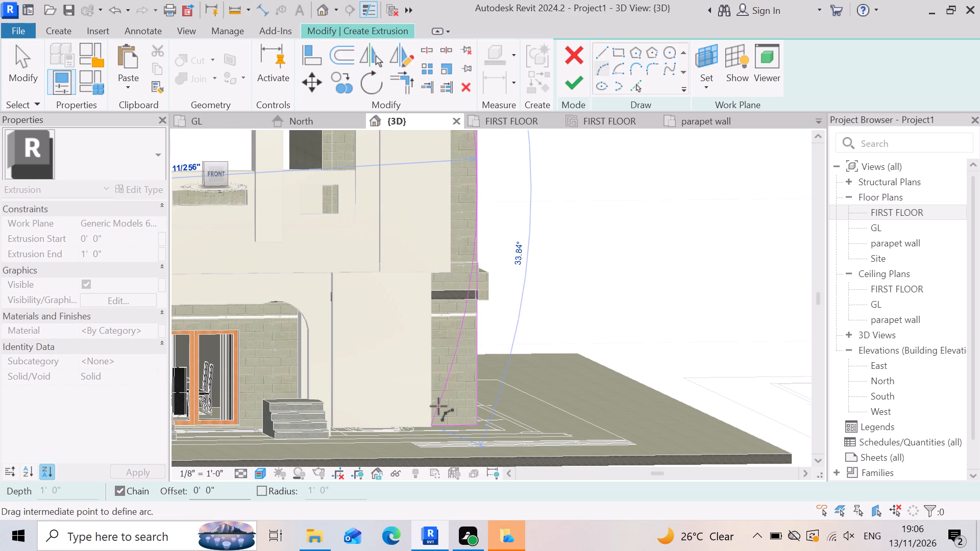
left_click(438, 406)
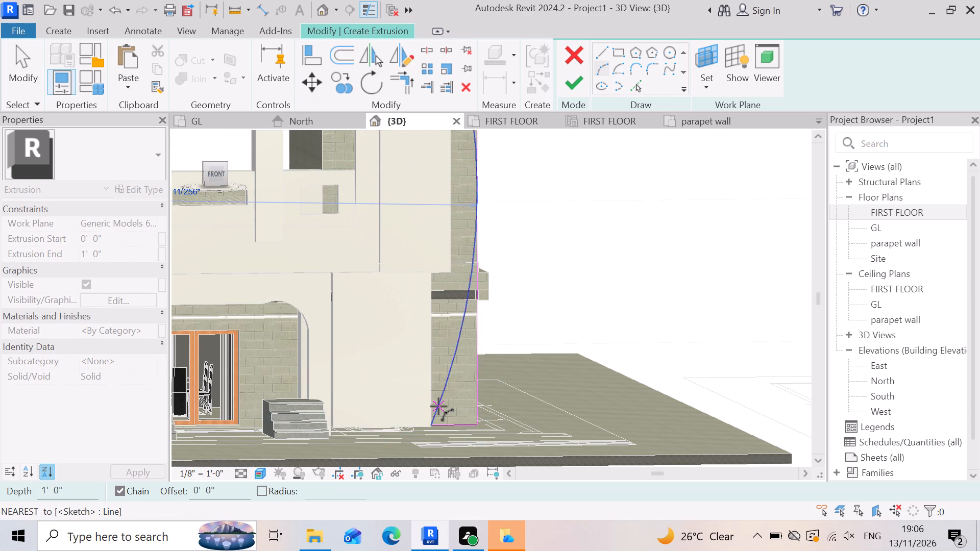
scroll(417, 467, "up", 3)
scroll(423, 415, "up", 2)
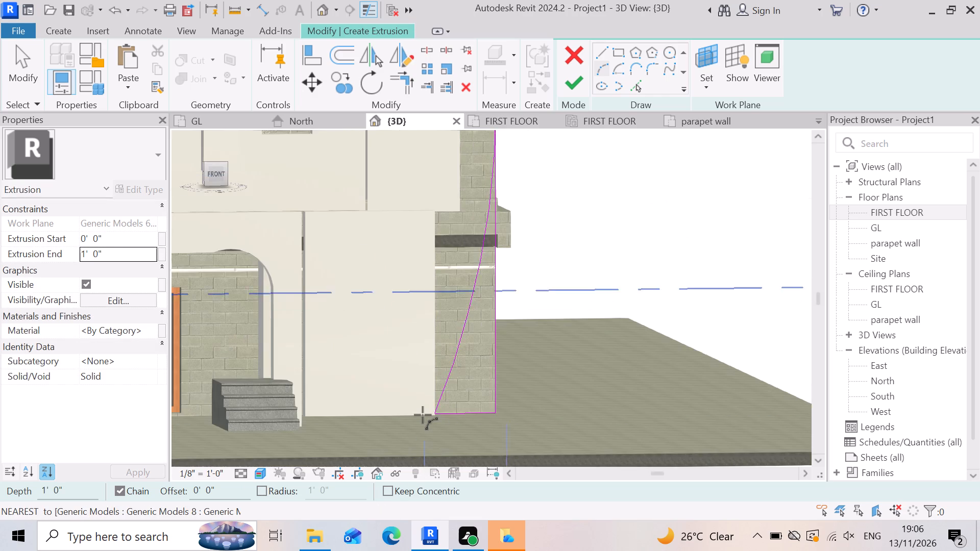
Trim the profile's top line to the arc's upper end, keeping the part toward the tall cladding strip.
scroll(423, 415, "up", 2)
scroll(421, 447, "down", 2)
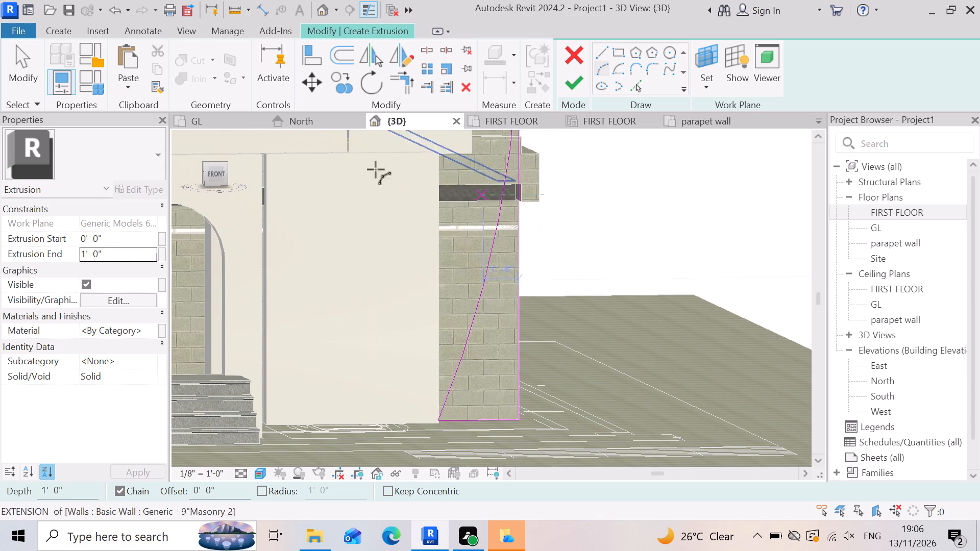
scroll(538, 457, "down", 7)
scroll(573, 196, "up", 1)
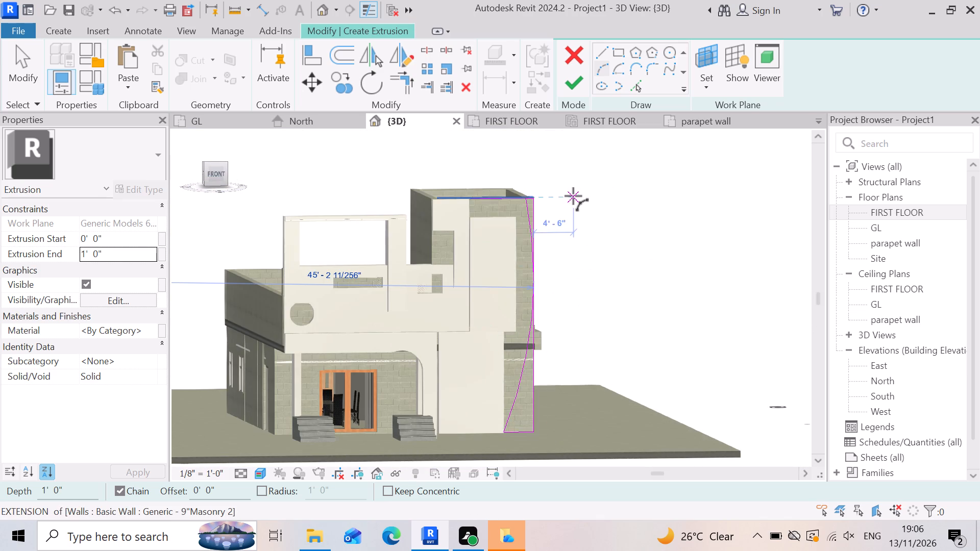
scroll(573, 196, "up", 6)
key("Escape")
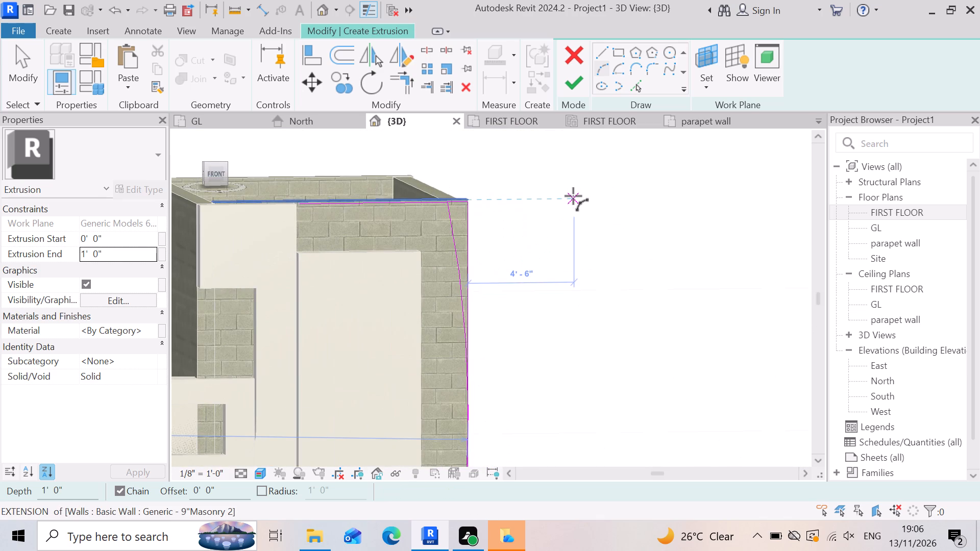
scroll(482, 178, "up", 5)
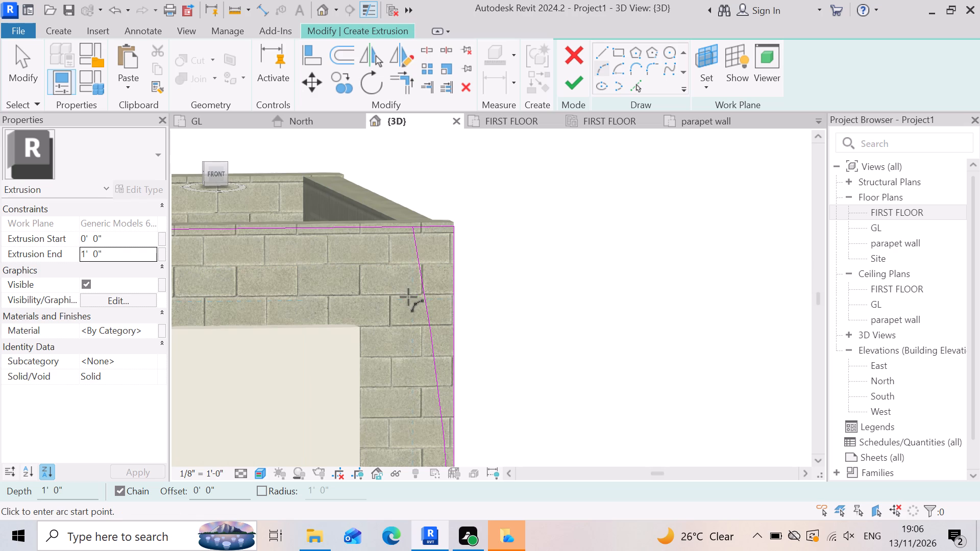
key("Escape")
scroll(435, 226, "up", 5)
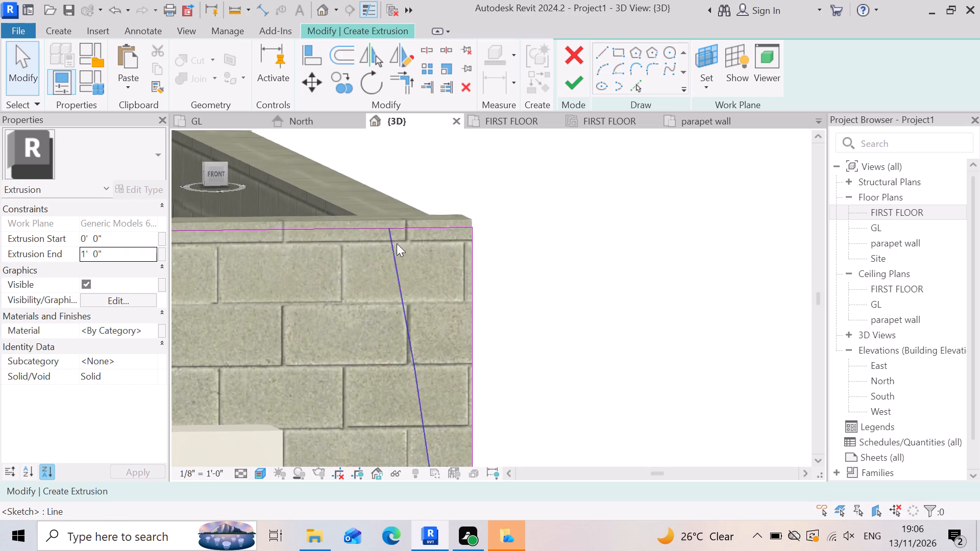
scroll(393, 239, "up", 5)
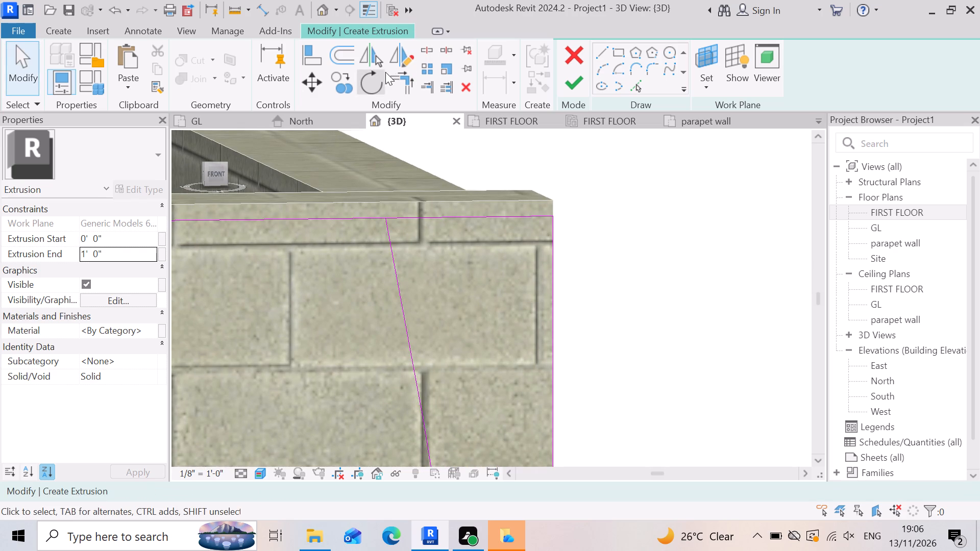
left_click(406, 77)
left_click(396, 265)
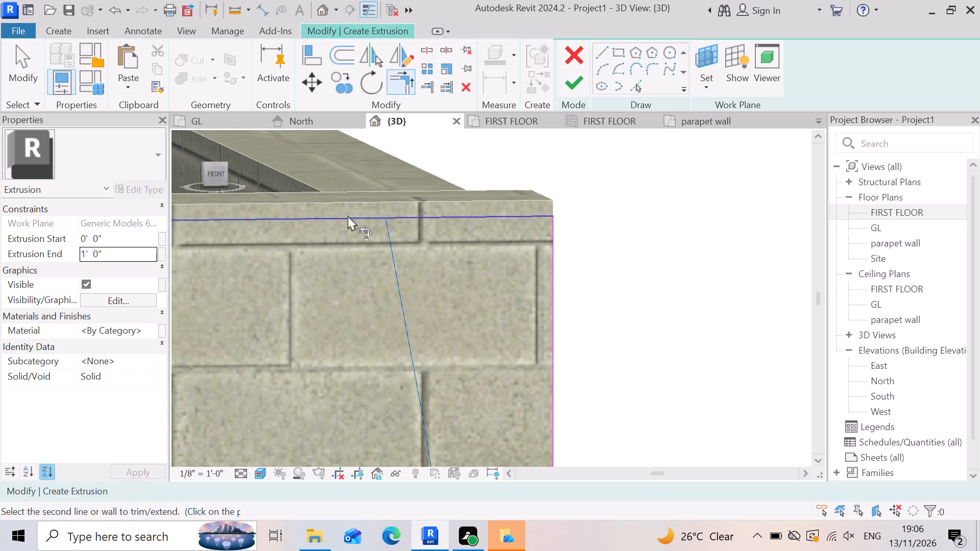
left_click(351, 215)
scroll(383, 201, "up", 7)
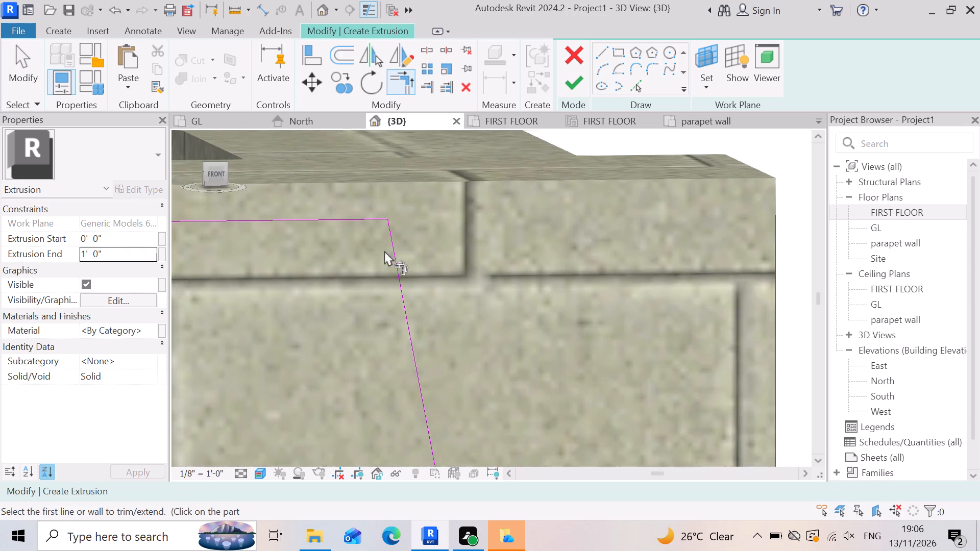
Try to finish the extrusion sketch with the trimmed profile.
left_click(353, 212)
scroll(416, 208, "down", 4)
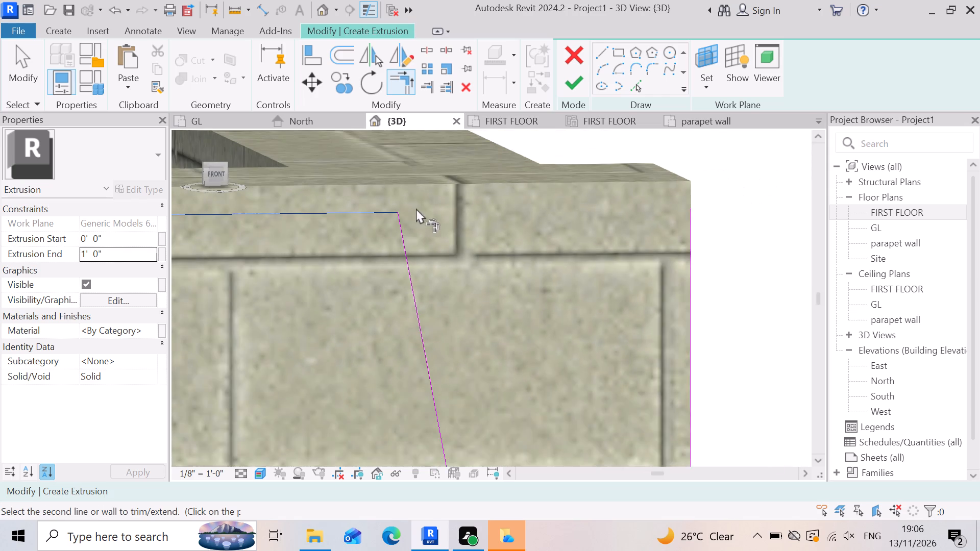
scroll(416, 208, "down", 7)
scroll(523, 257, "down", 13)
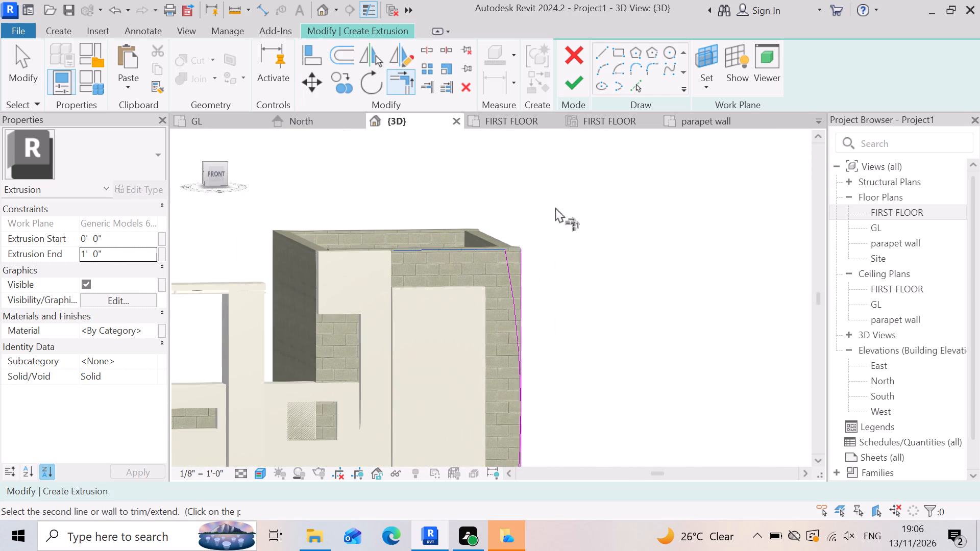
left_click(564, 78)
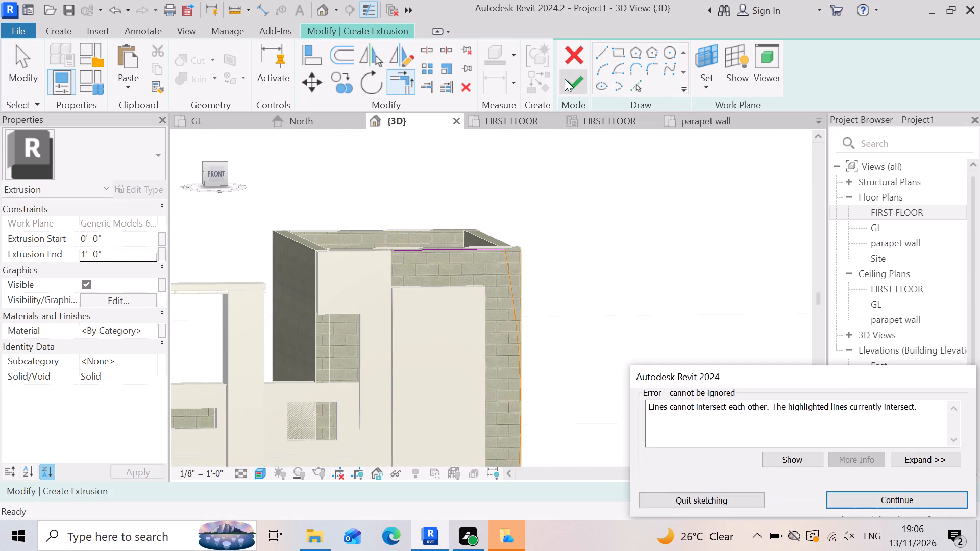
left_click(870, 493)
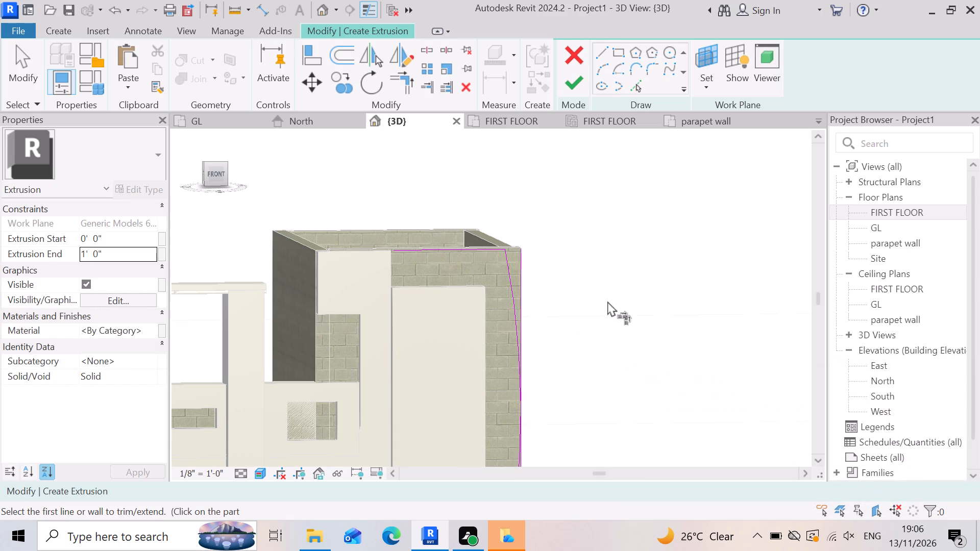
Examine the profile for intersecting lines at the arc's ground end, along the tower's outer edge and along the top line.
scroll(607, 301, "down", 14)
scroll(593, 371, "up", 7)
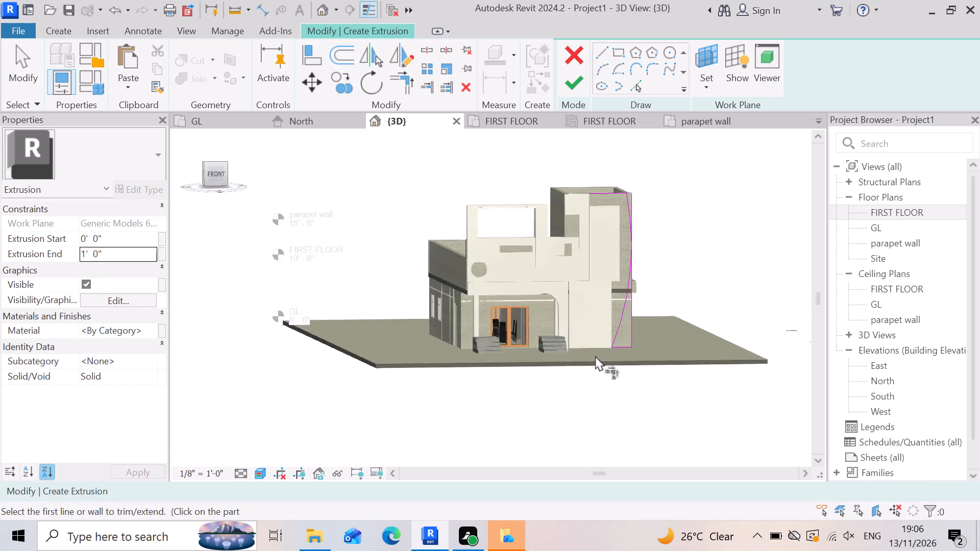
scroll(595, 356, "up", 9)
scroll(644, 337, "down", 3)
scroll(638, 342, "up", 7)
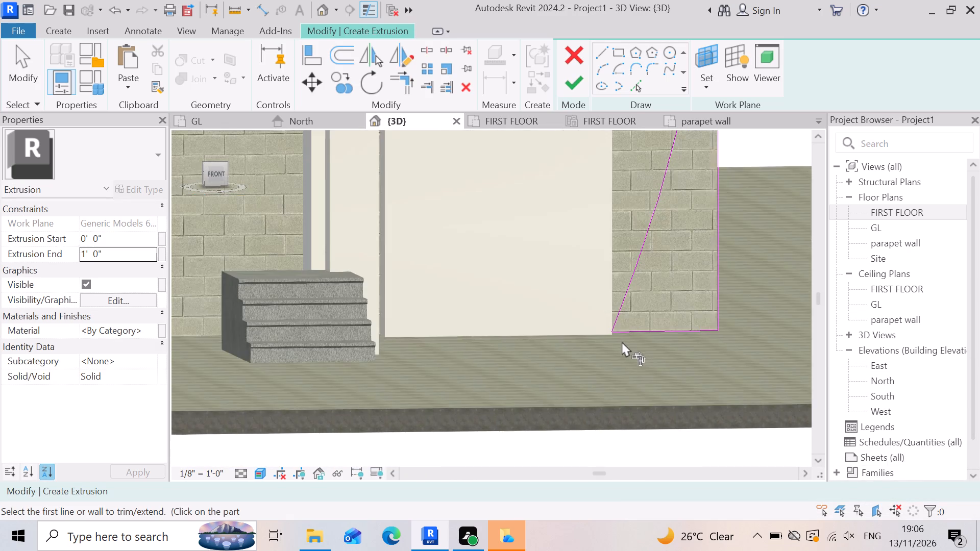
scroll(622, 341, "up", 16)
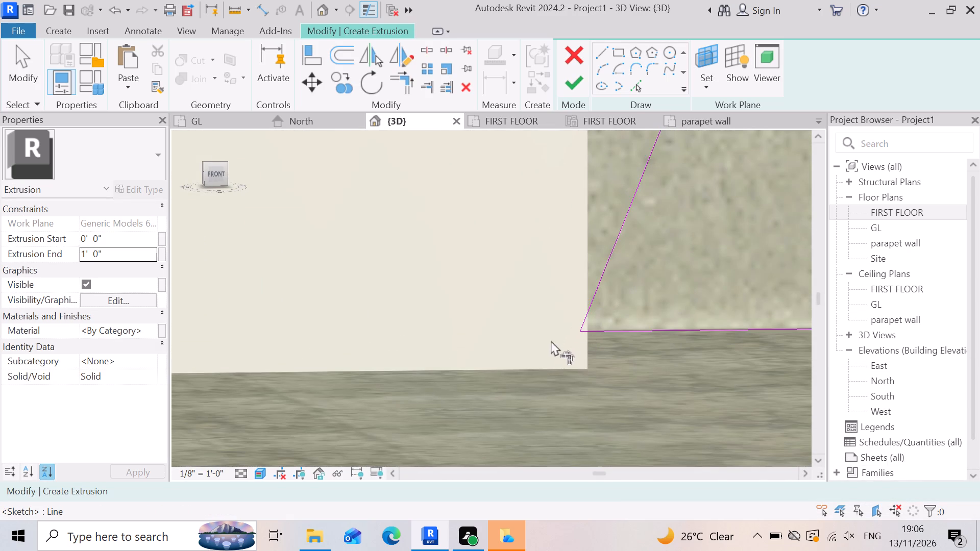
scroll(551, 340, "up", 3)
scroll(592, 323, "up", 8)
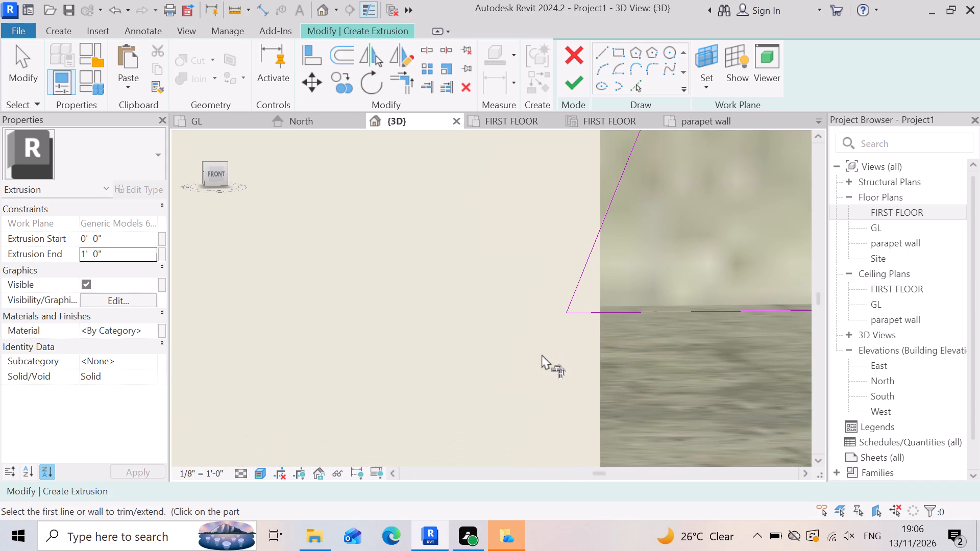
scroll(543, 361, "down", 20)
scroll(543, 361, "down", 12)
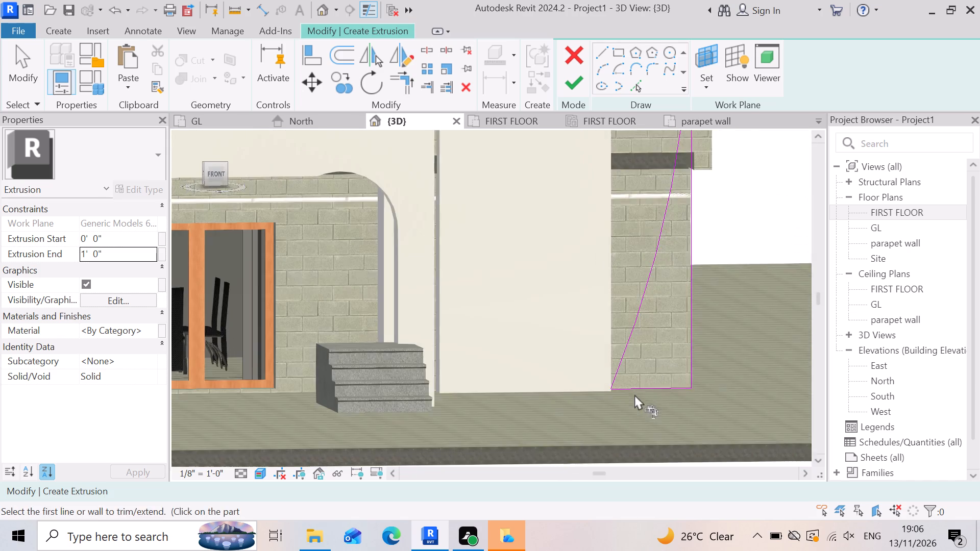
scroll(634, 394, "down", 3)
scroll(683, 239, "up", 9)
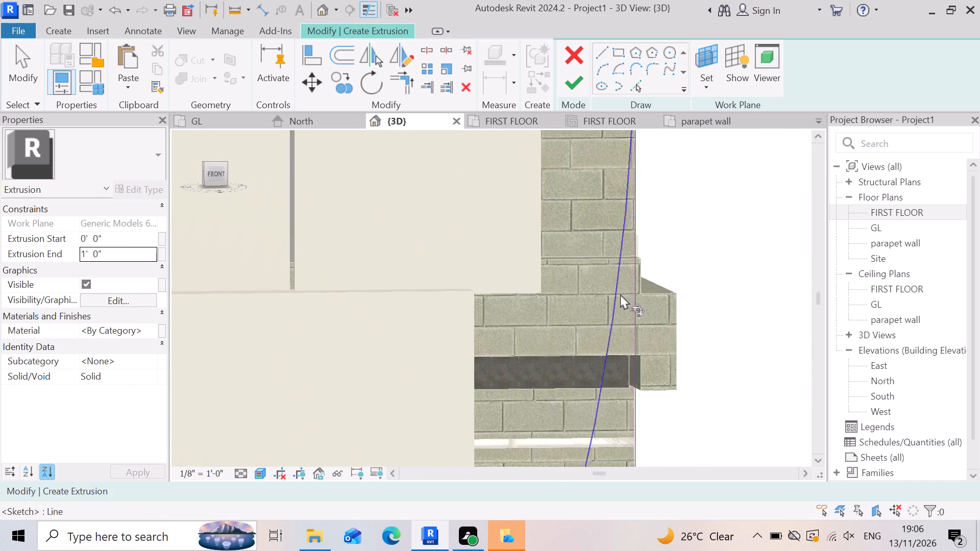
scroll(631, 299, "down", 9)
scroll(660, 183, "up", 8)
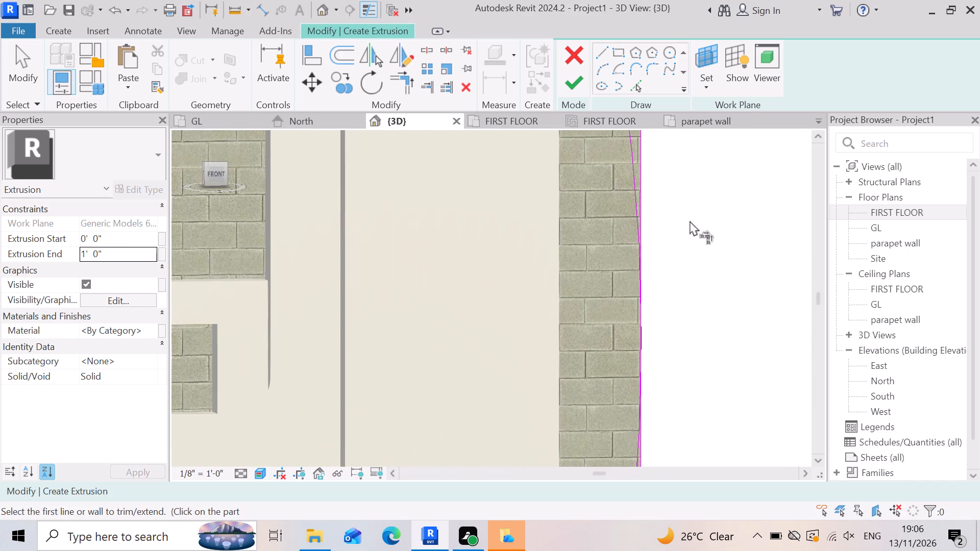
scroll(704, 247, "up", 2)
scroll(653, 270, "up", 3)
scroll(598, 225, "up", 2)
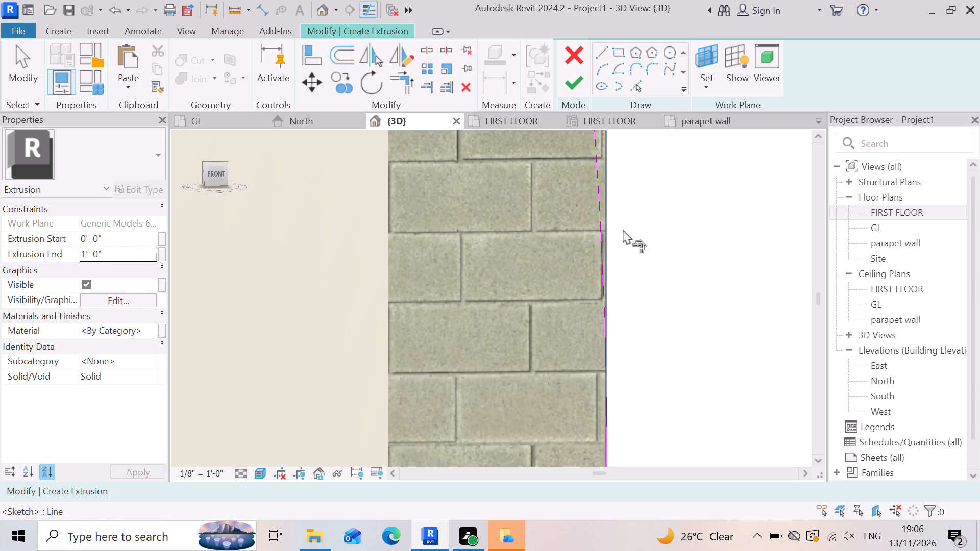
scroll(624, 231, "up", 6)
scroll(614, 274, "down", 9)
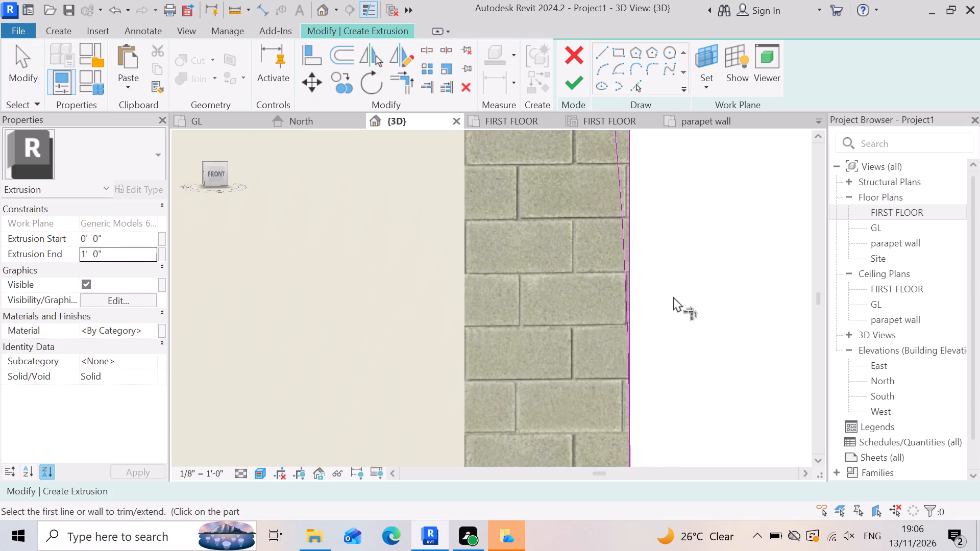
scroll(673, 296, "down", 15)
scroll(670, 256, "up", 3)
scroll(594, 245, "up", 2)
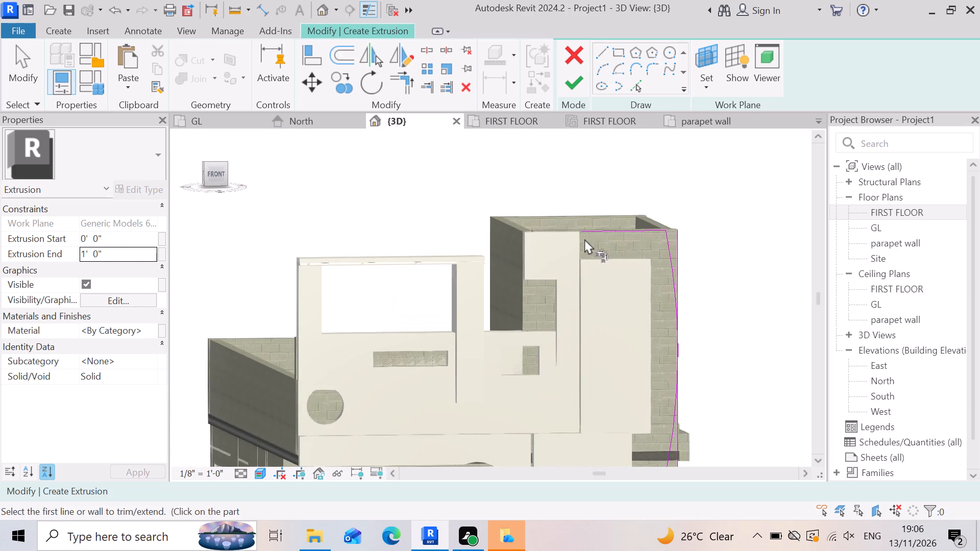
scroll(584, 239, "up", 10)
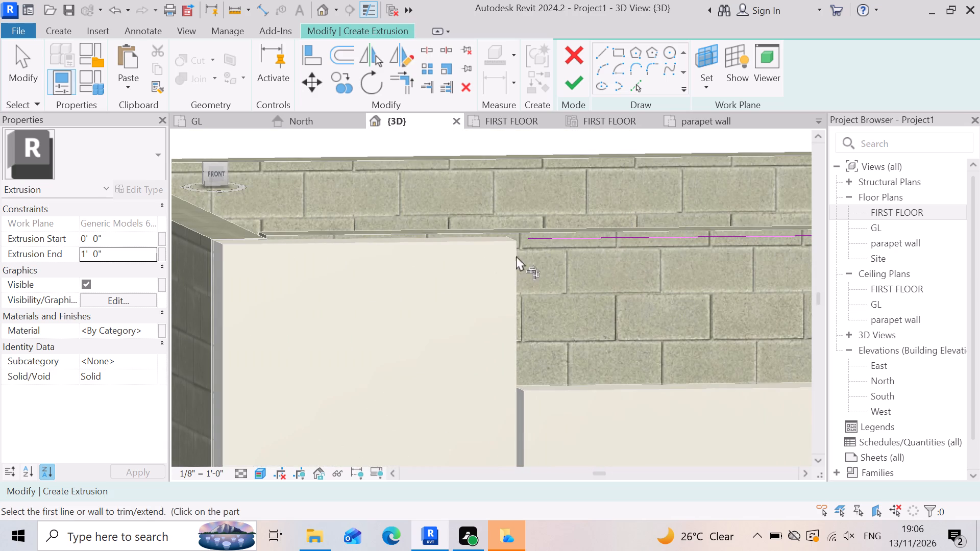
scroll(515, 247, "down", 7)
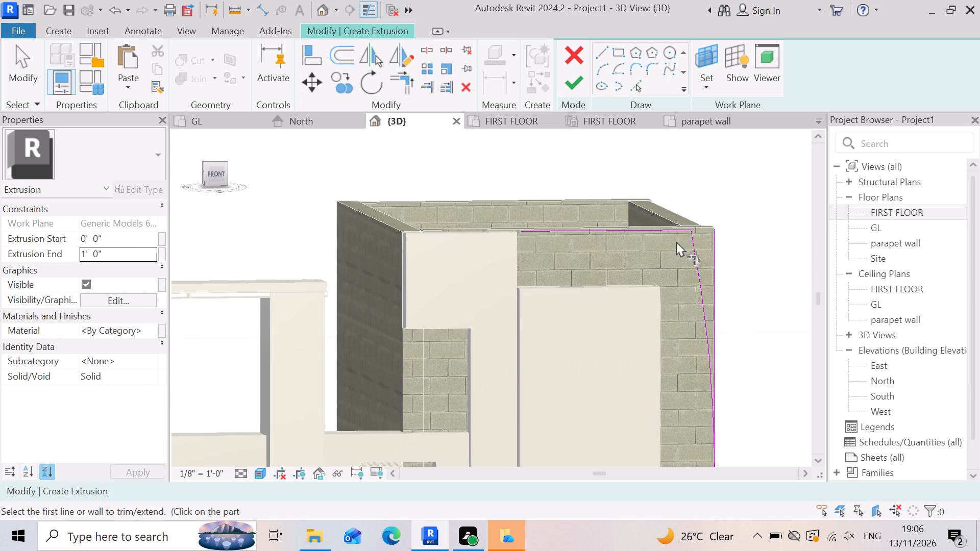
Sketch a horizontal line about 10 1/2" long from the arc's upper end to the tower's outer top corner.
scroll(724, 244, "up", 8)
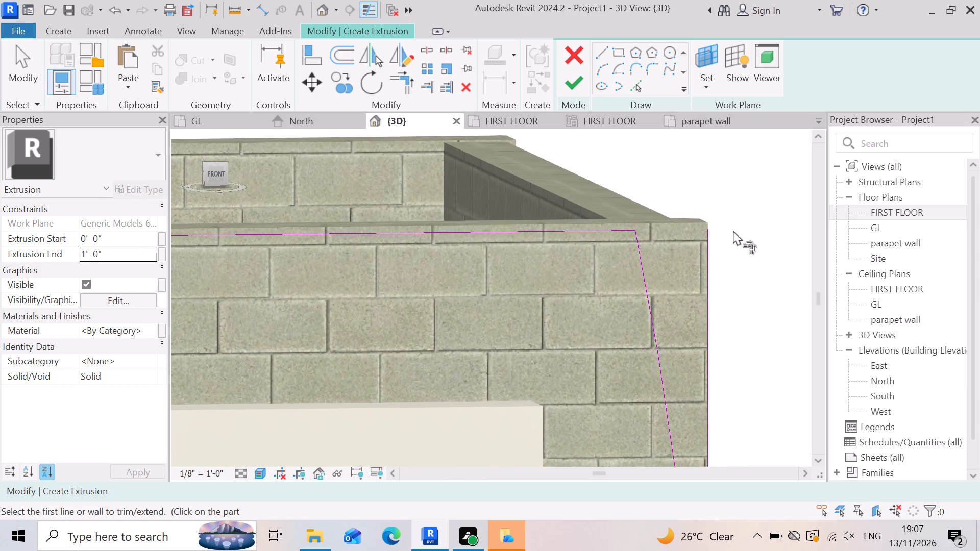
scroll(722, 255, "up", 3)
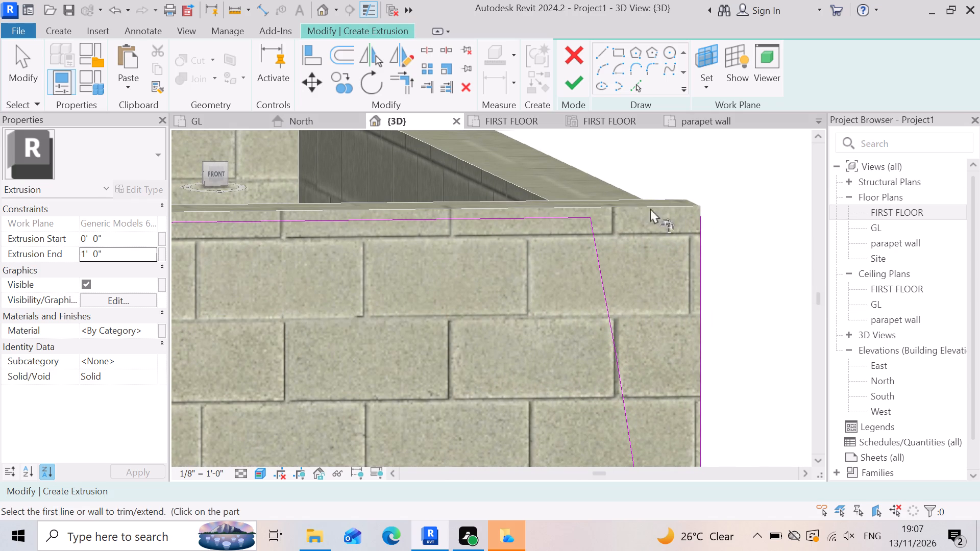
left_click(598, 55)
scroll(713, 240, "up", 6)
scroll(685, 205, "down", 1)
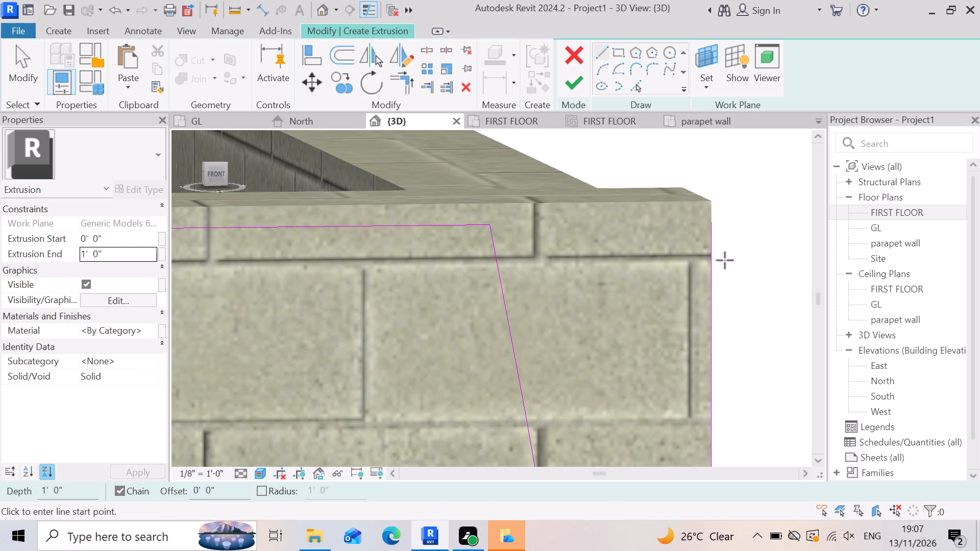
left_click(495, 227)
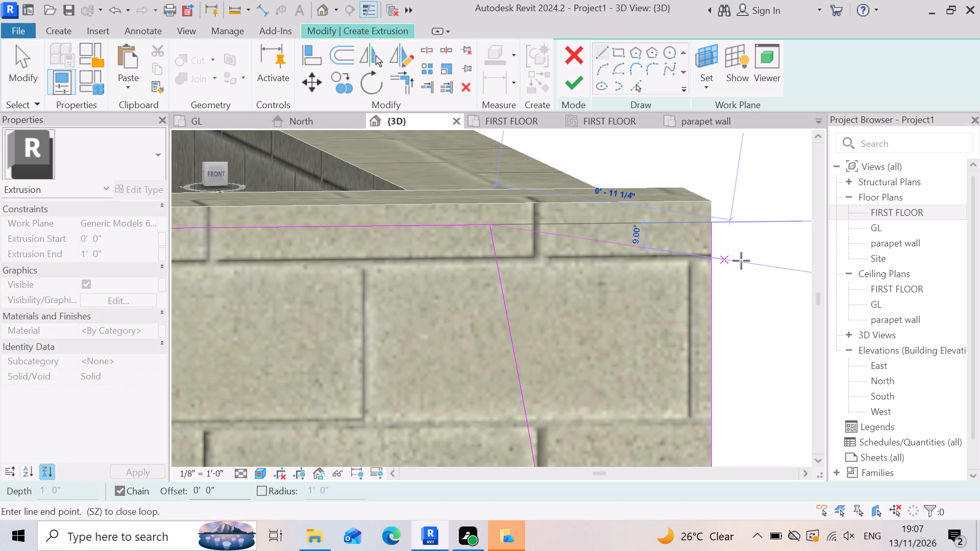
left_click(714, 221)
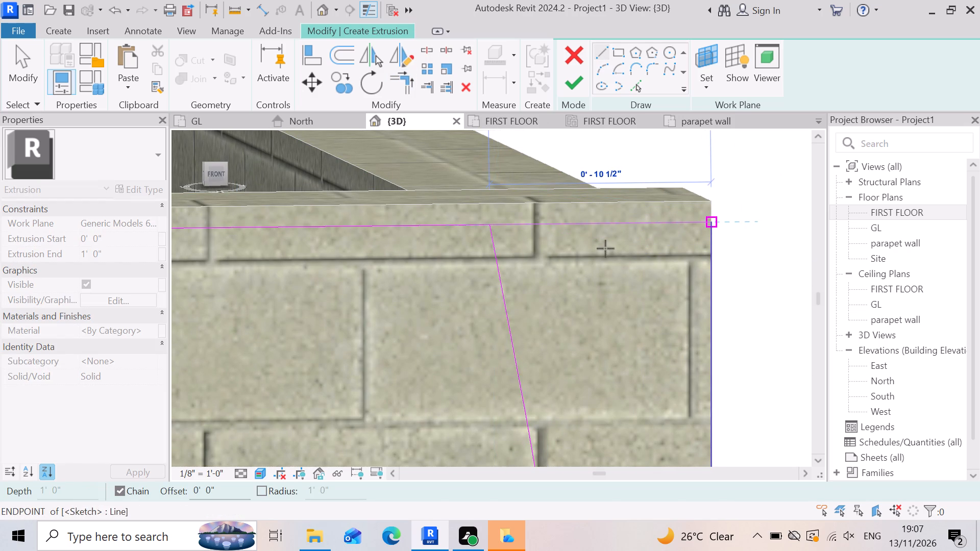
key("Escape")
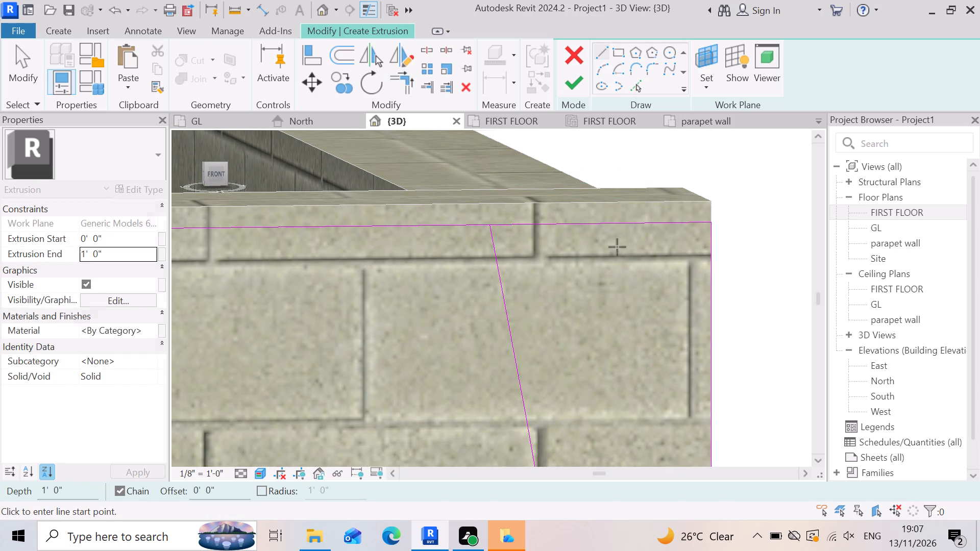
scroll(621, 216, "down", 5)
key("Escape")
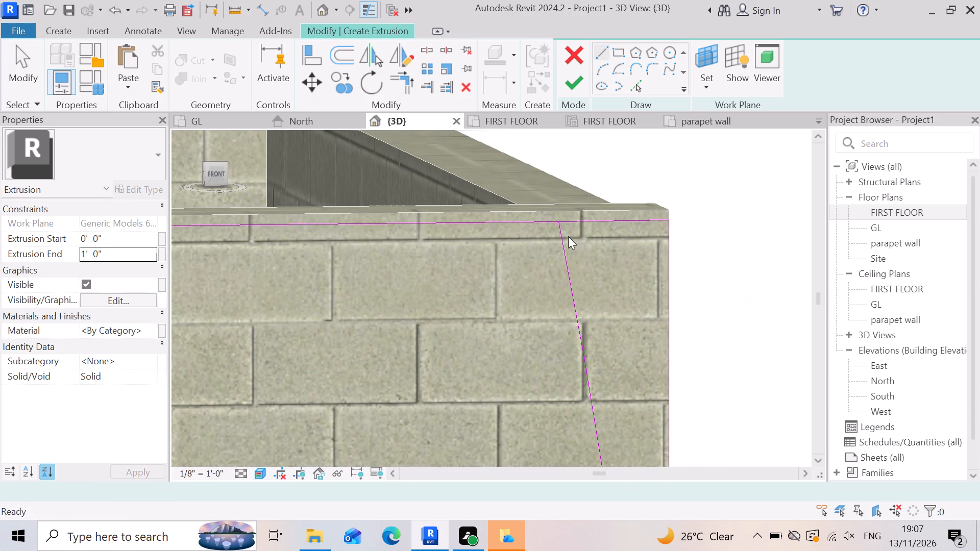
Delete the long top line running from the arc's upper end toward the tall cladding strip, keeping the short corner segment.
scroll(591, 212, "down", 13)
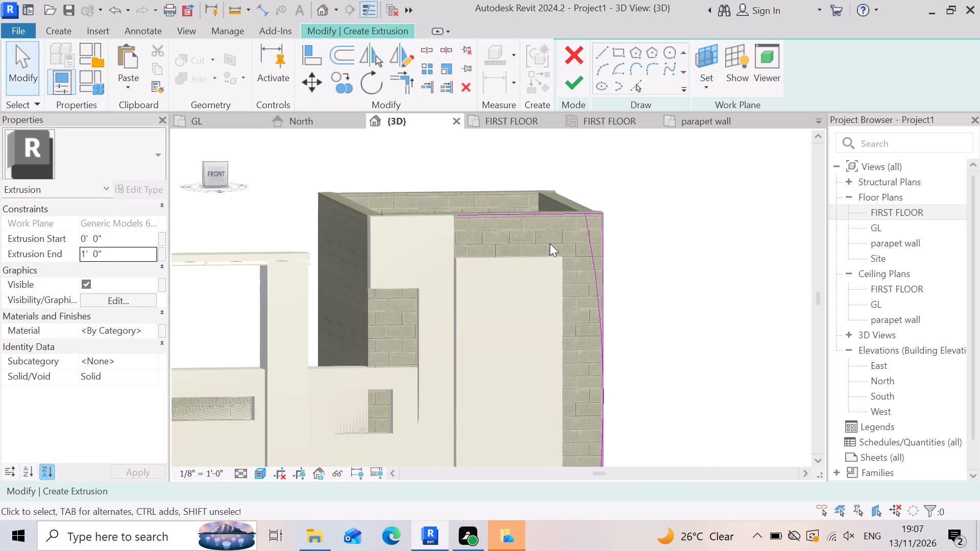
scroll(550, 243, "up", 3)
scroll(616, 198, "up", 8)
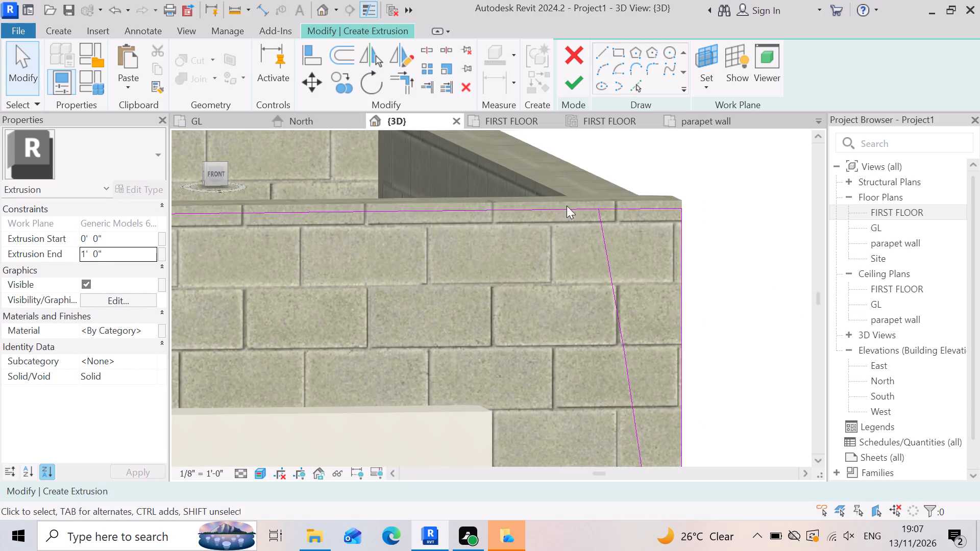
scroll(567, 206, "up", 3)
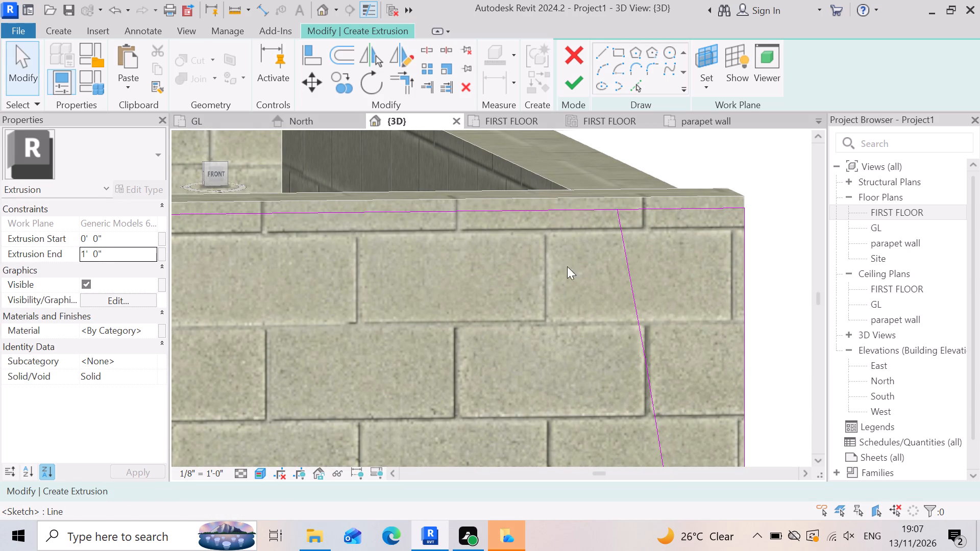
scroll(582, 243, "down", 4)
left_click(540, 224)
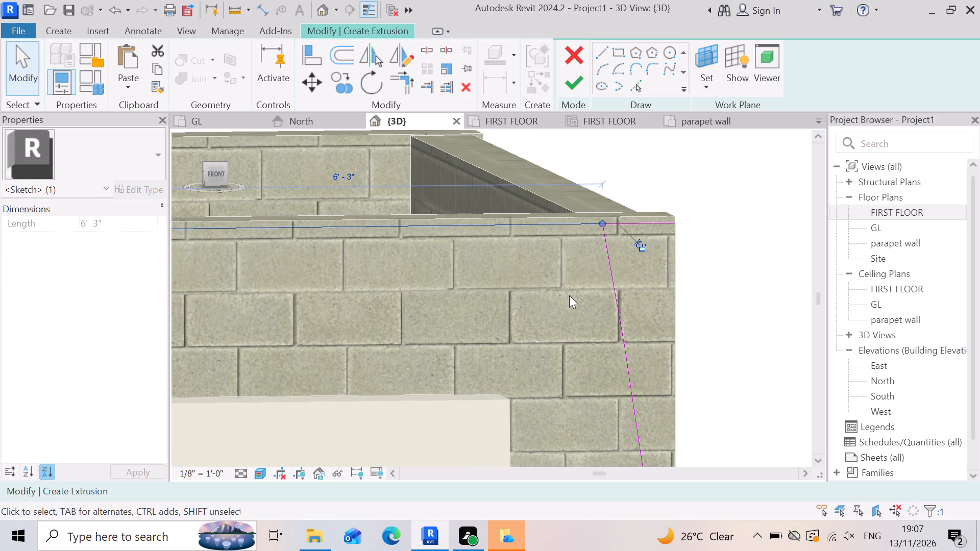
key("Delete")
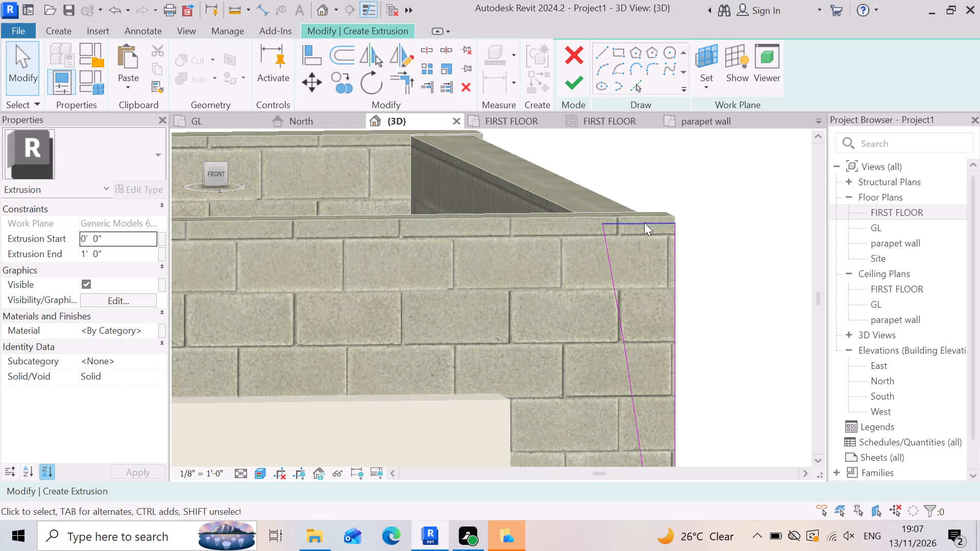
Sketch a horizontal line about 5' 7" long from the arc's upper end along the tower top toward the tall cladding strip.
scroll(664, 282, "up", 3)
scroll(698, 204, "down", 3)
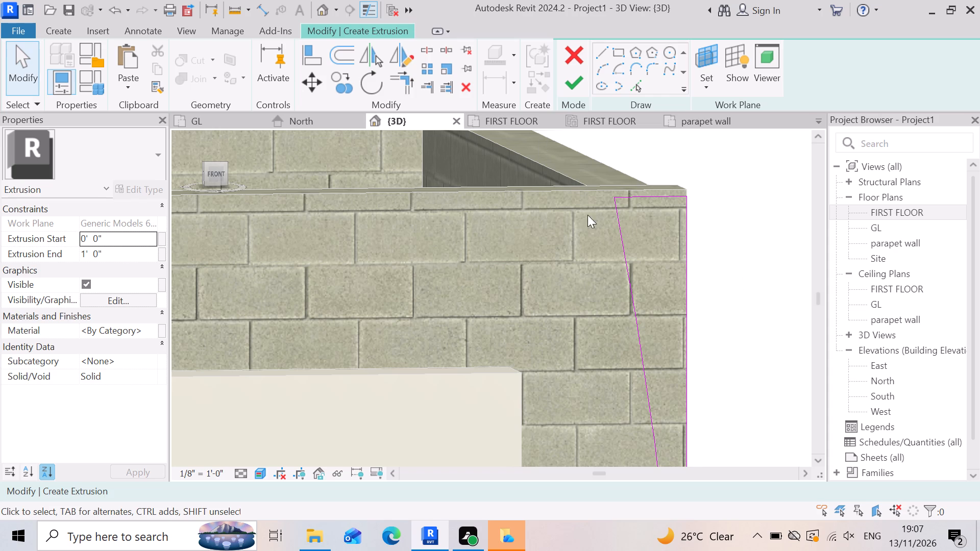
scroll(623, 205, "up", 4)
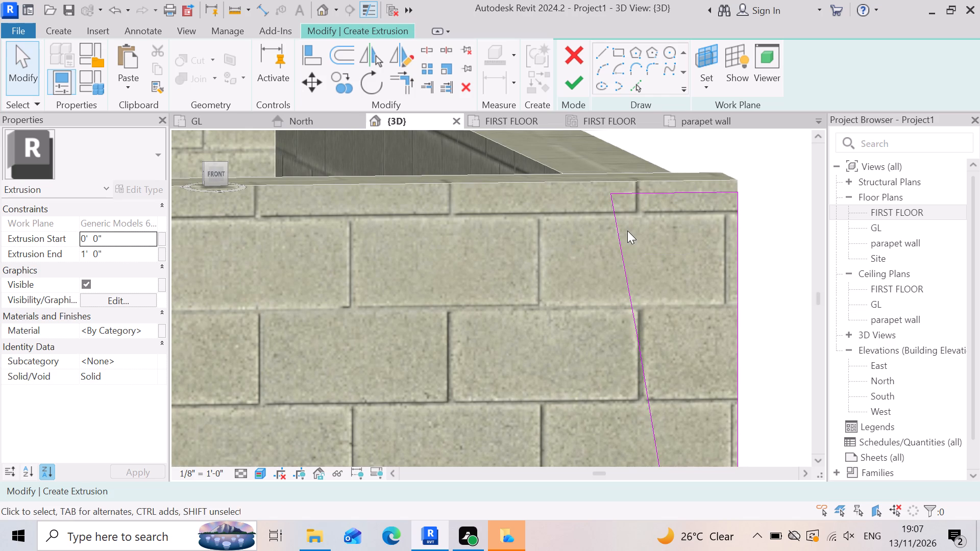
scroll(656, 191, "down", 3)
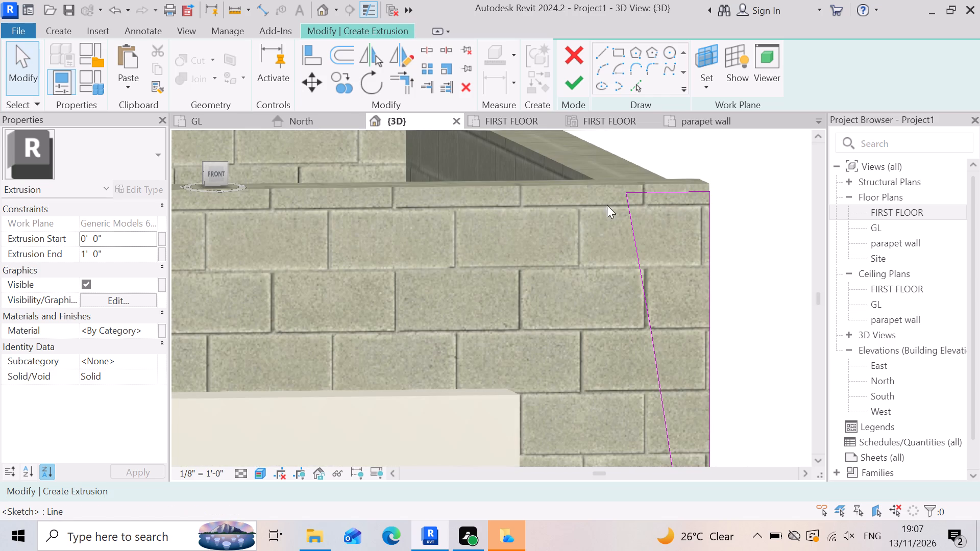
left_click(647, 192)
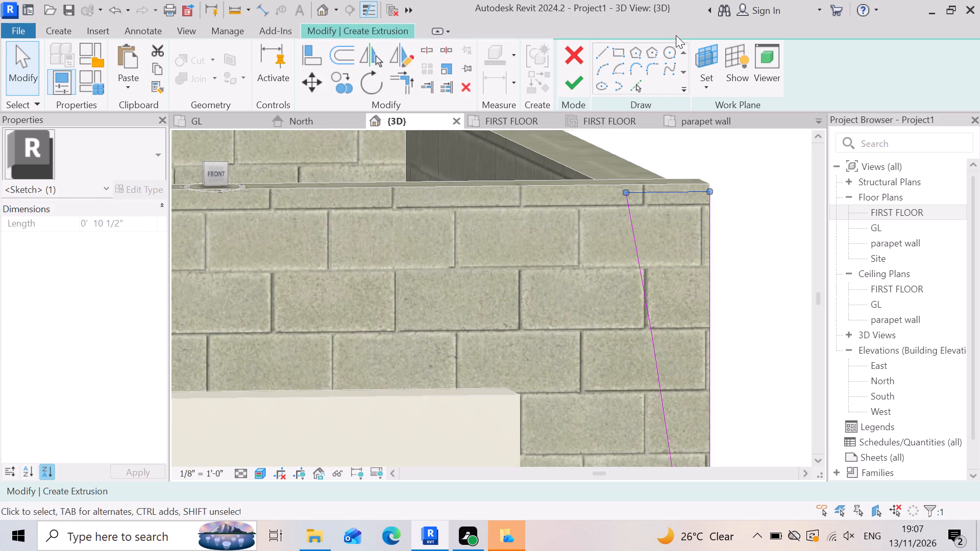
left_click(604, 54)
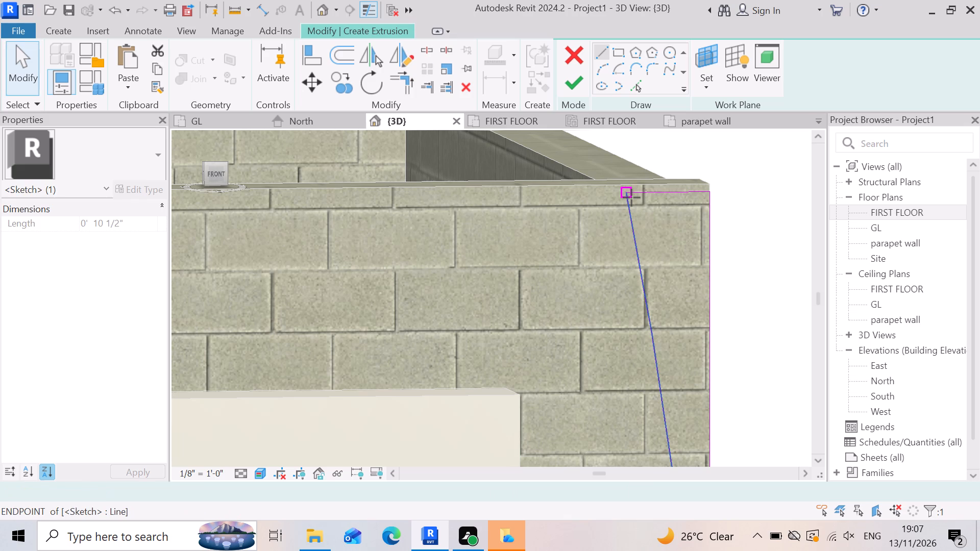
left_click(626, 193)
scroll(670, 220, "down", 3)
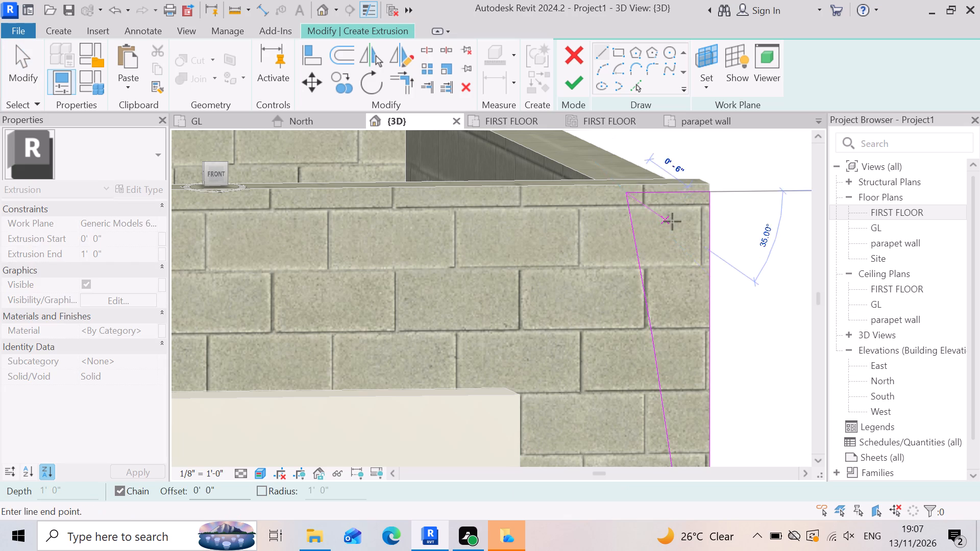
scroll(672, 221, "down", 5)
scroll(483, 222, "up", 2)
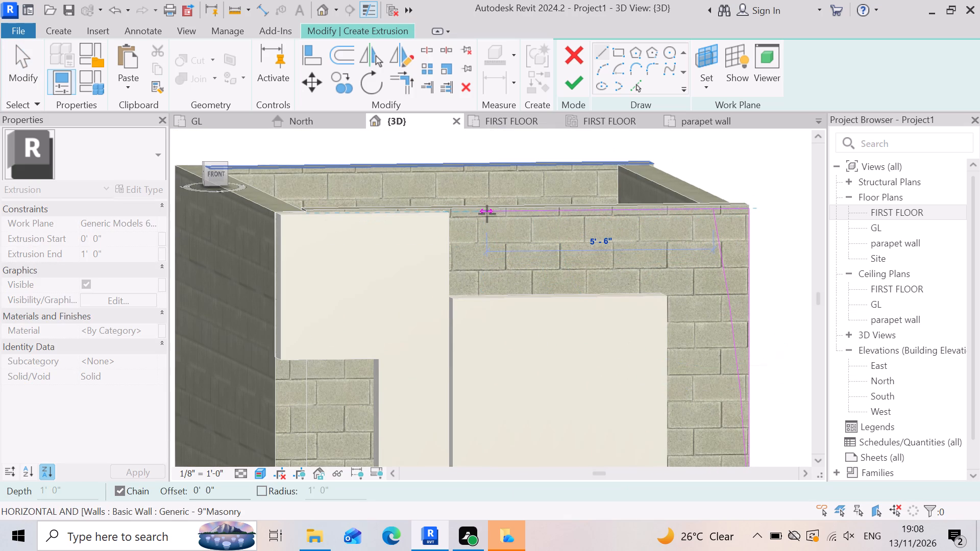
left_click(484, 219)
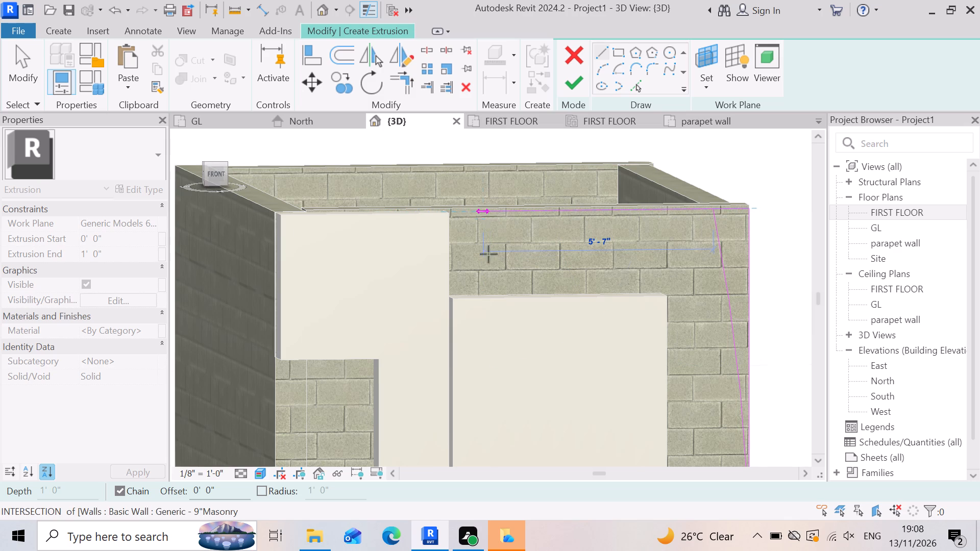
key("ctrl+z")
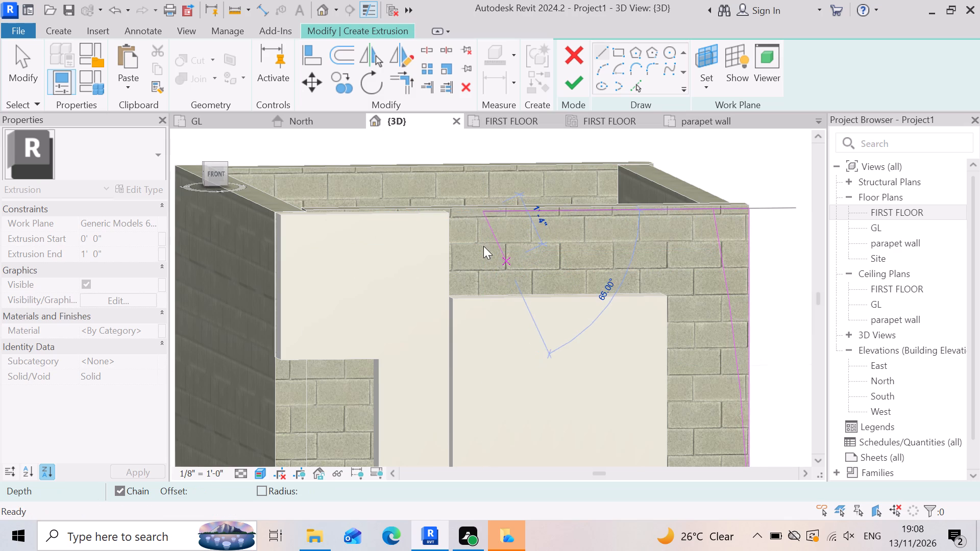
scroll(703, 224, "up", 5)
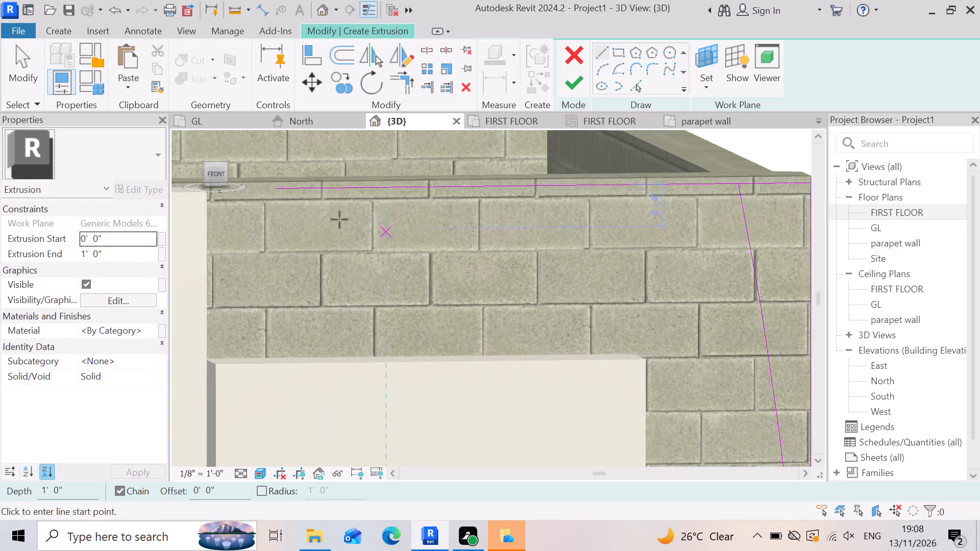
Sketch a vertical line about 2 1/4" down from the top line's inner end and a parallel horizontal line back to the arc.
left_click(278, 190)
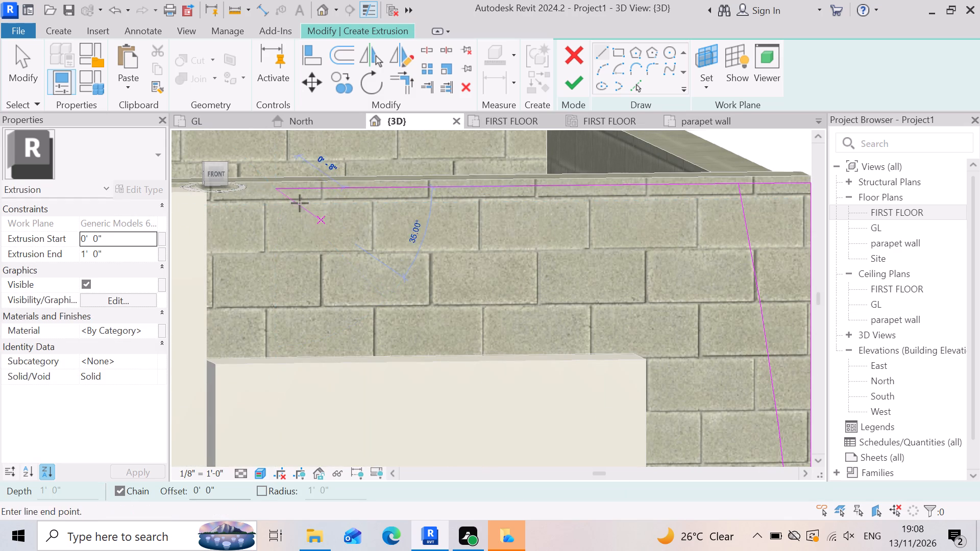
left_click(278, 207)
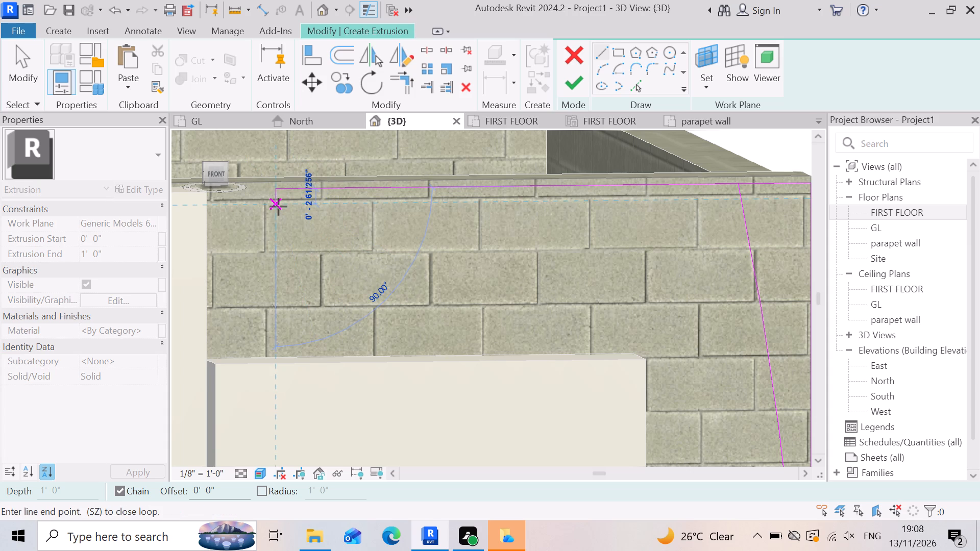
scroll(280, 222, "down", 3)
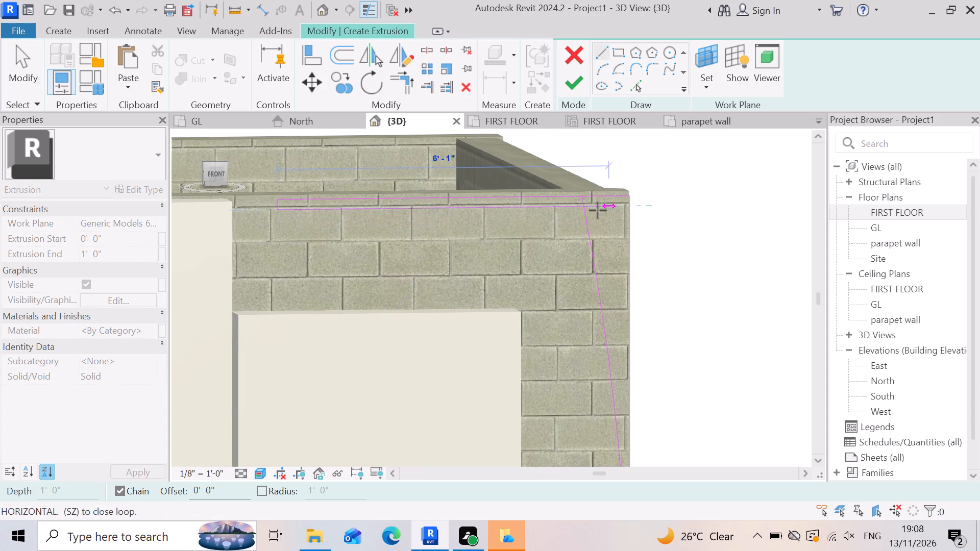
scroll(579, 203, "up", 8)
scroll(512, 219, "up", 4)
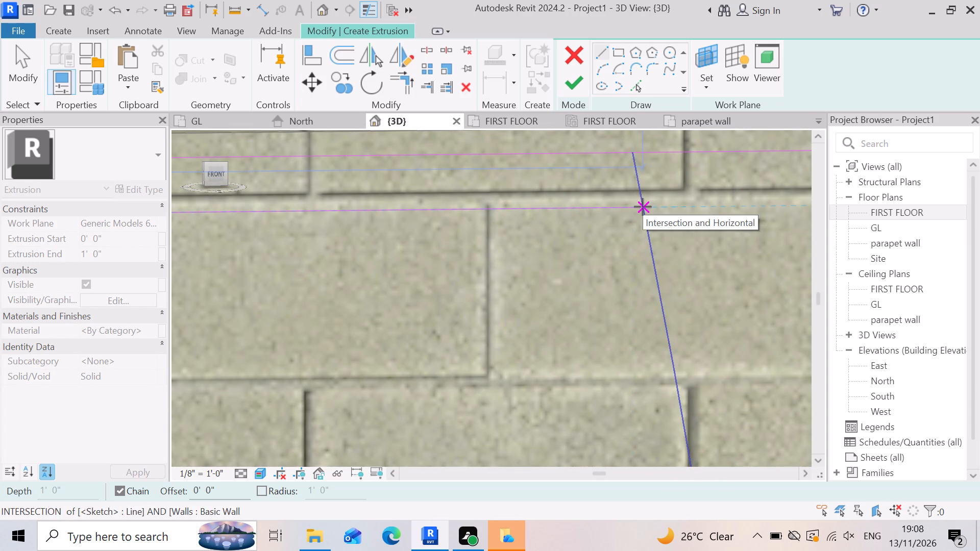
left_click(643, 207)
key("Escape")
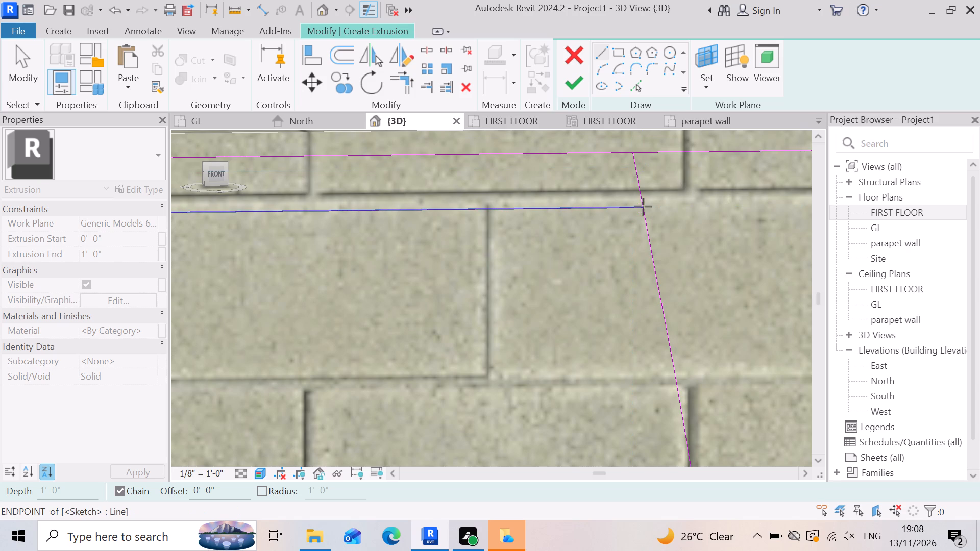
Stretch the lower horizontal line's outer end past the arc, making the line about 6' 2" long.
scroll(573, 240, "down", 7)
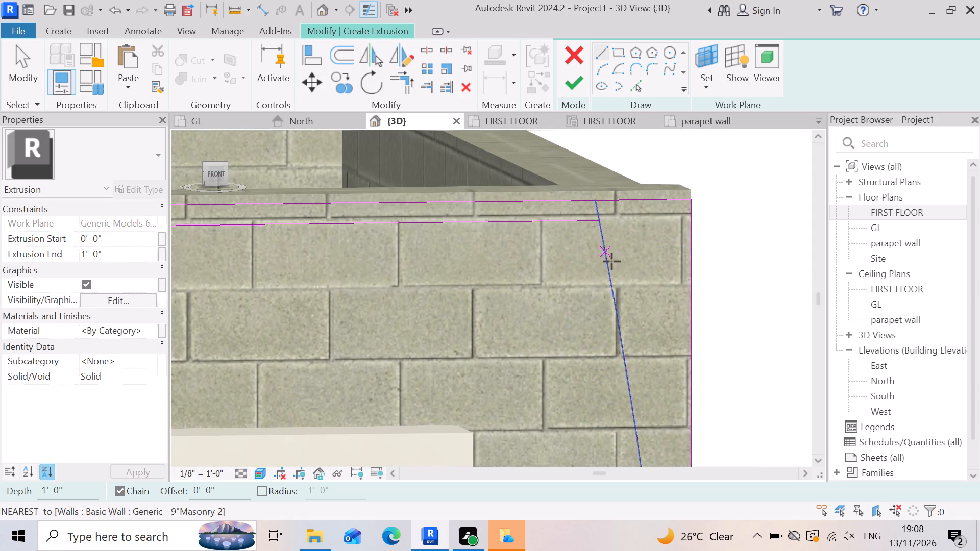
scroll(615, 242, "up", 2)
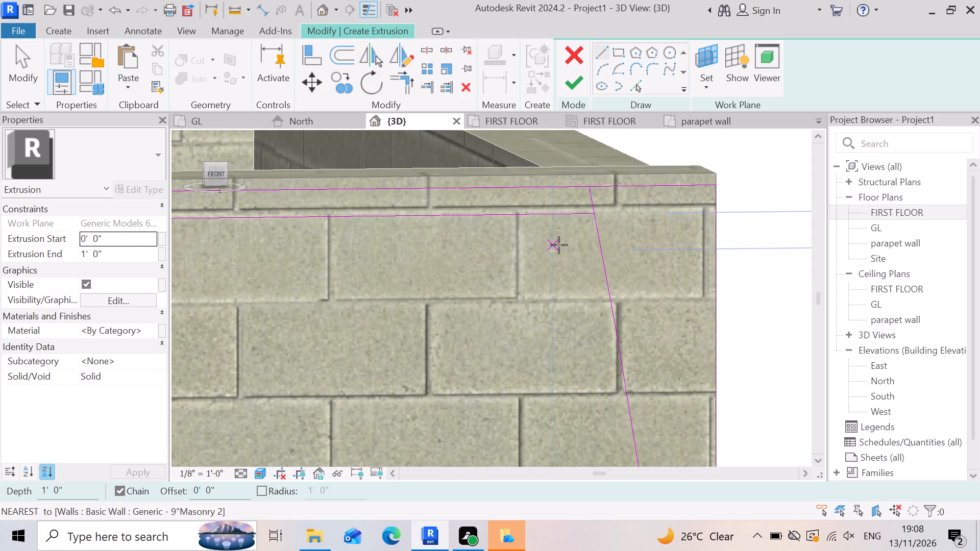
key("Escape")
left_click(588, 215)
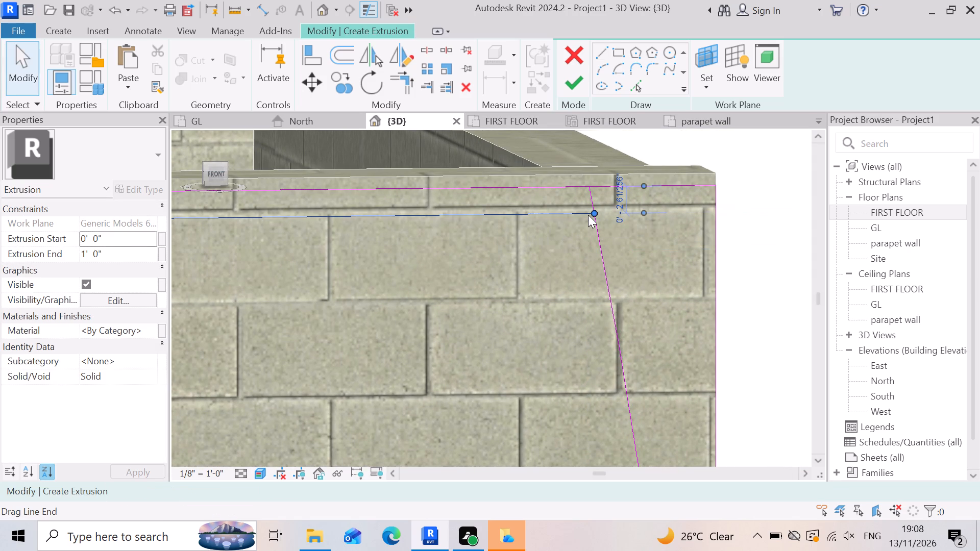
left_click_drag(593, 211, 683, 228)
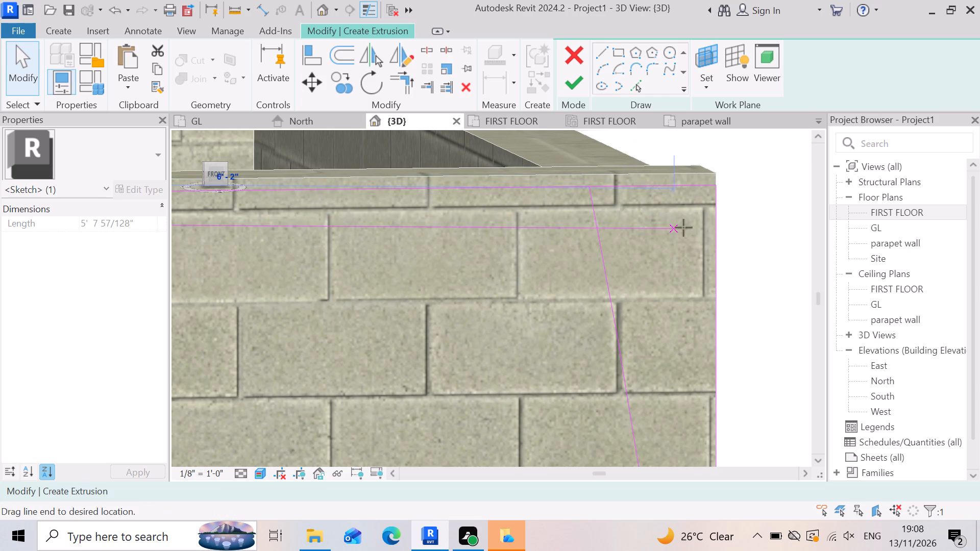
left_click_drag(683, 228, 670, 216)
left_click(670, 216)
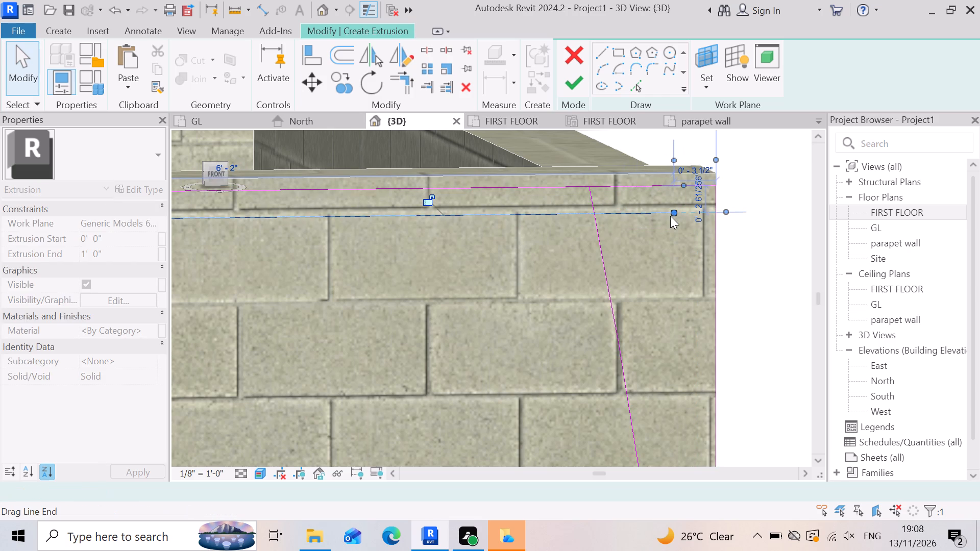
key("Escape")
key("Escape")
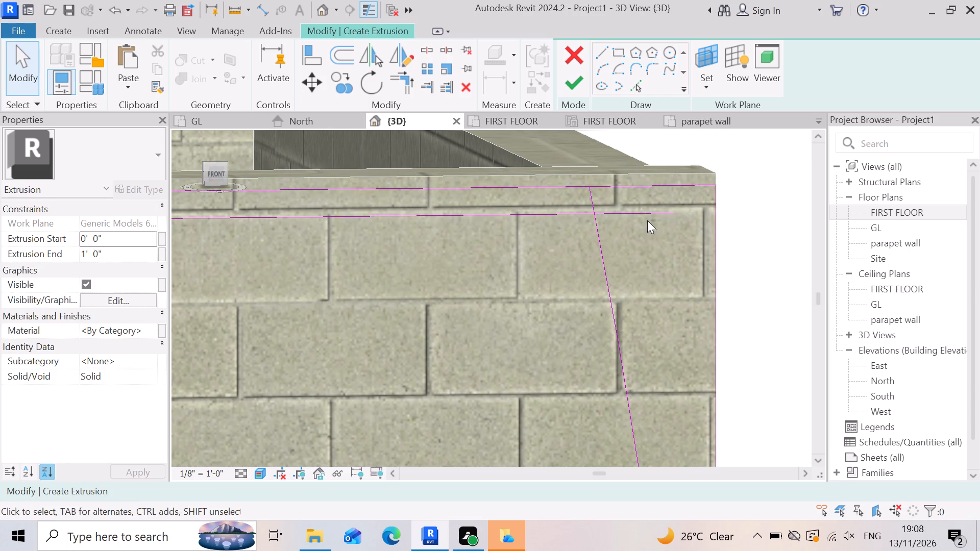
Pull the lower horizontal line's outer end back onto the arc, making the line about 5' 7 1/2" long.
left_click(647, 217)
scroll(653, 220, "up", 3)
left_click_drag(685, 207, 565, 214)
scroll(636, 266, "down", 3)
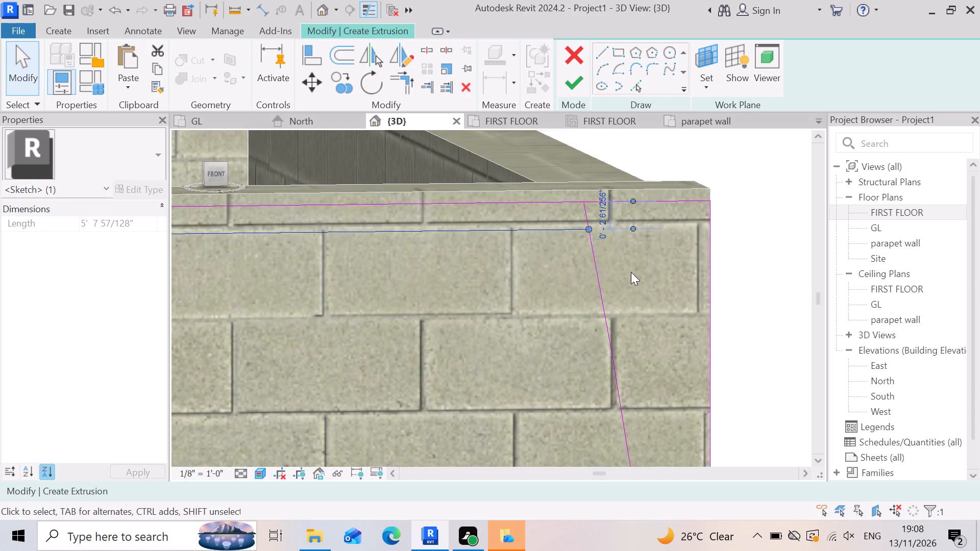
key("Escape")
Move the arc's upper end down to meet the outer end of the lower horizontal line.
left_click(583, 211)
scroll(586, 216, "up", 5)
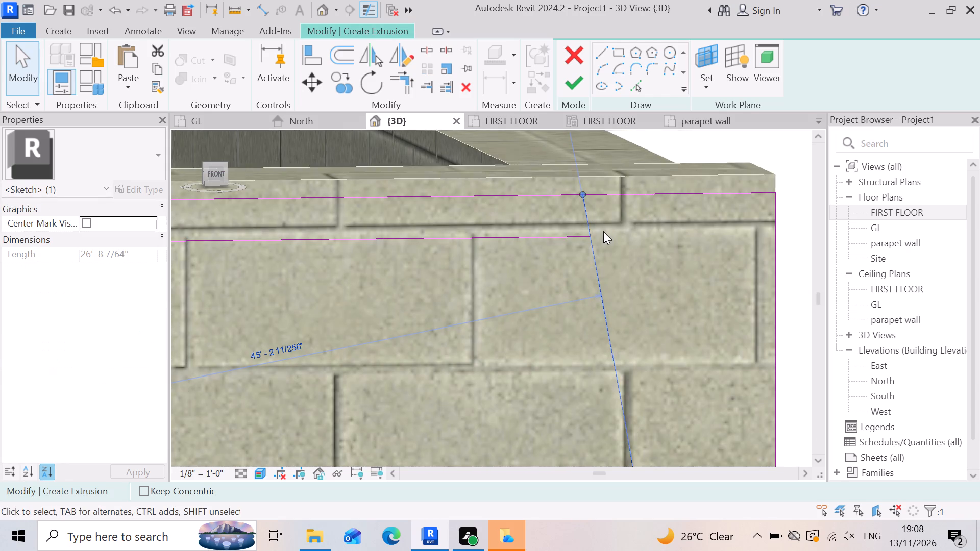
left_click_drag(575, 182, 584, 204)
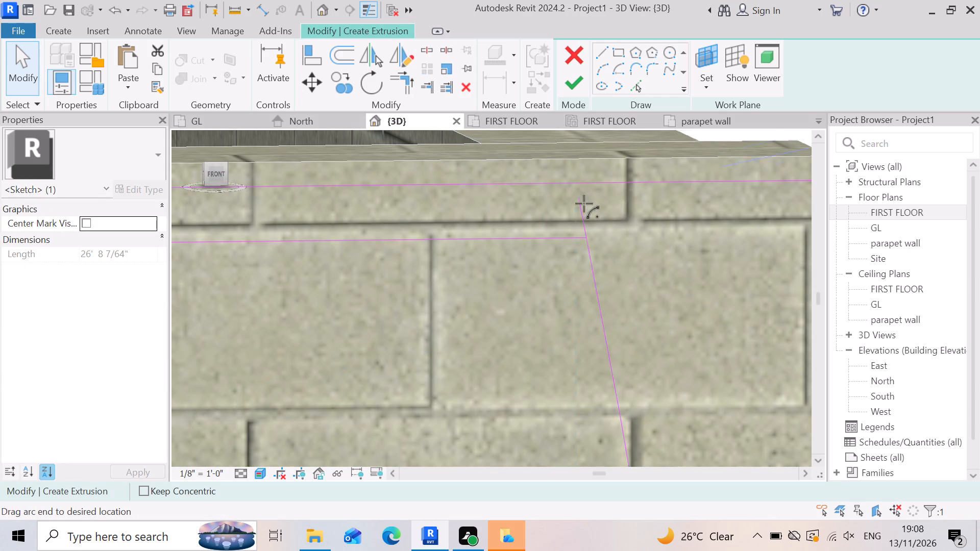
left_click_drag(584, 204, 586, 239)
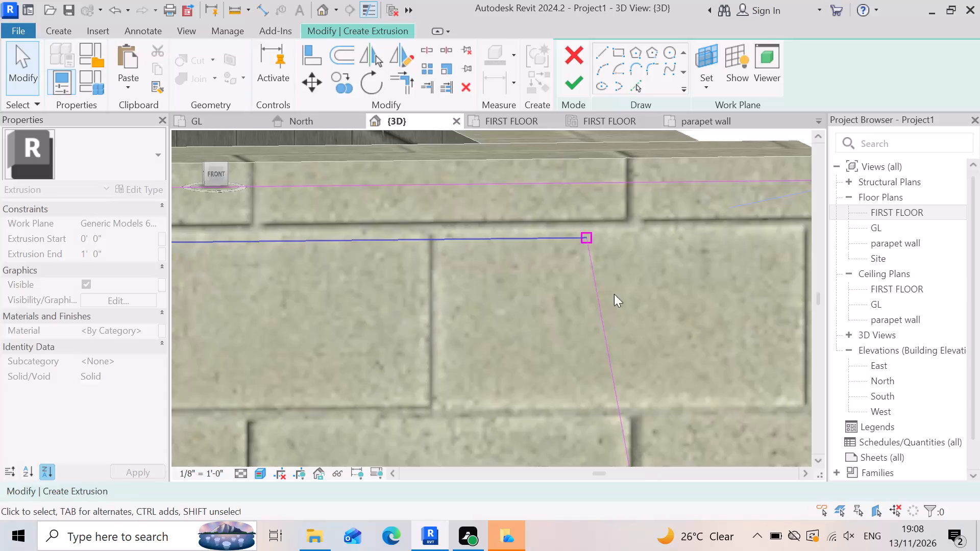
scroll(628, 256, "down", 3)
key("Escape")
key("Escape")
key("Escape")
scroll(656, 252, "down", 4)
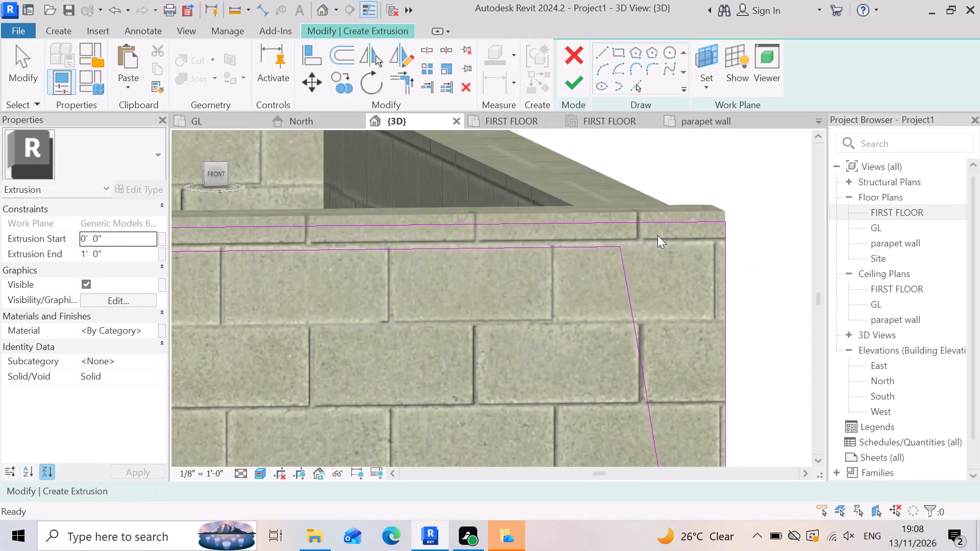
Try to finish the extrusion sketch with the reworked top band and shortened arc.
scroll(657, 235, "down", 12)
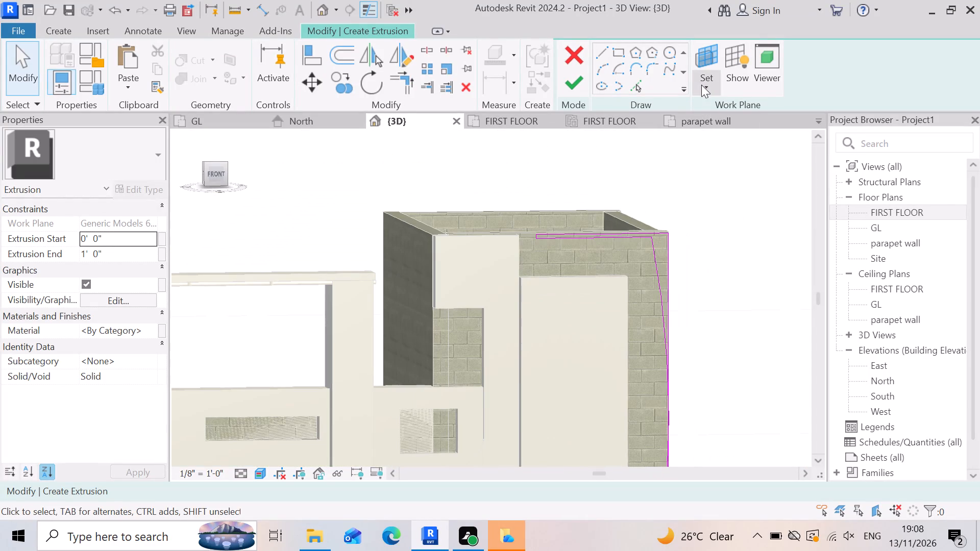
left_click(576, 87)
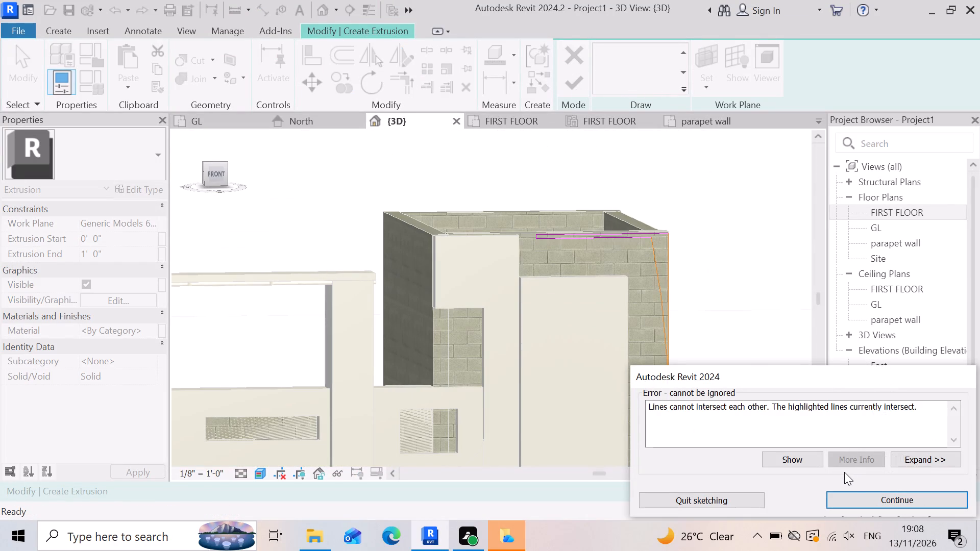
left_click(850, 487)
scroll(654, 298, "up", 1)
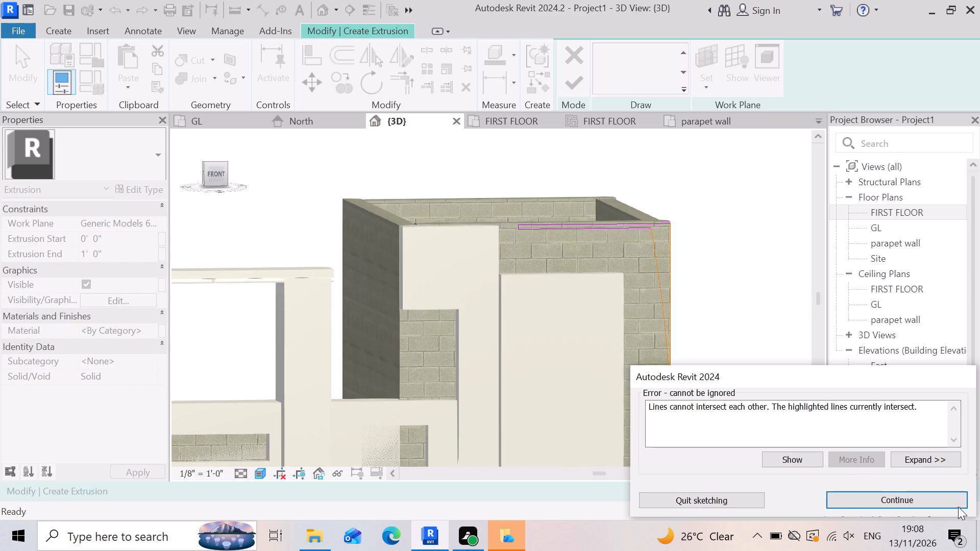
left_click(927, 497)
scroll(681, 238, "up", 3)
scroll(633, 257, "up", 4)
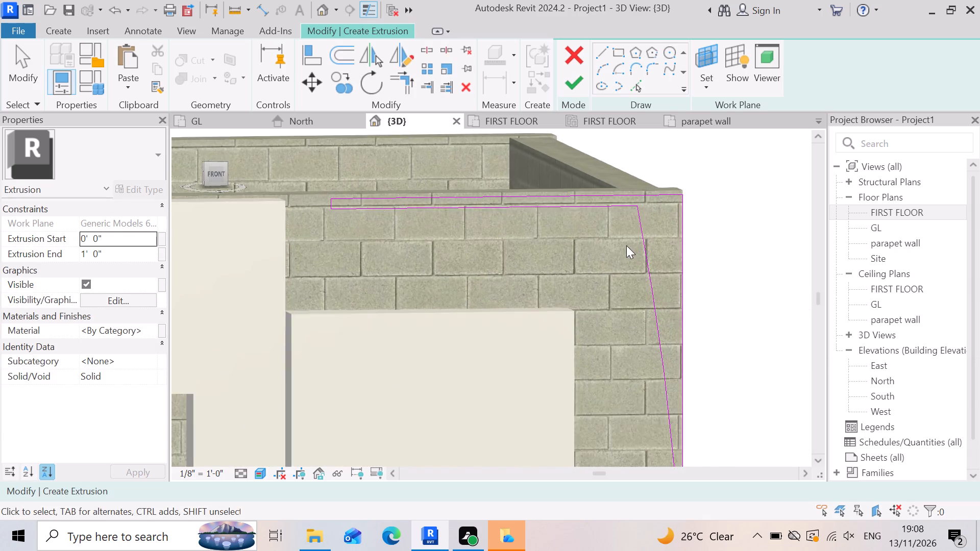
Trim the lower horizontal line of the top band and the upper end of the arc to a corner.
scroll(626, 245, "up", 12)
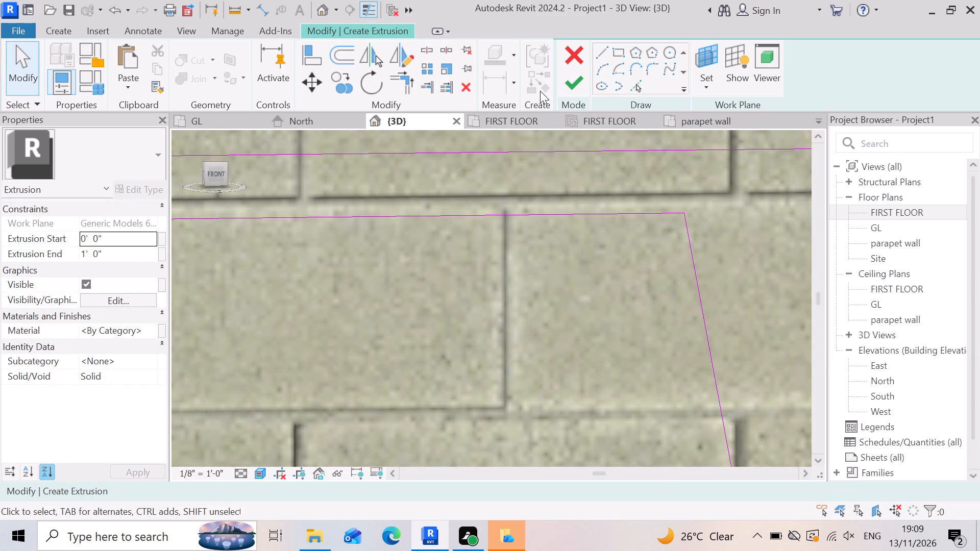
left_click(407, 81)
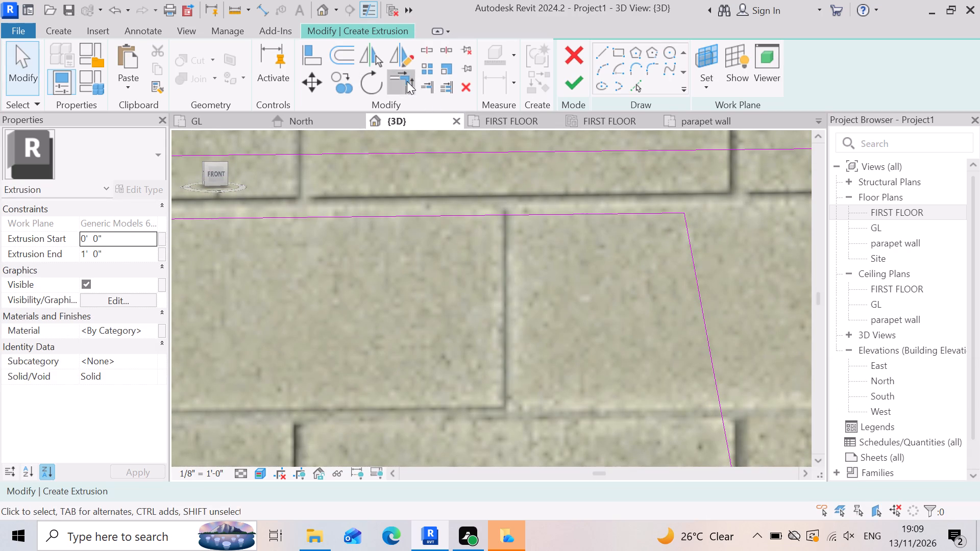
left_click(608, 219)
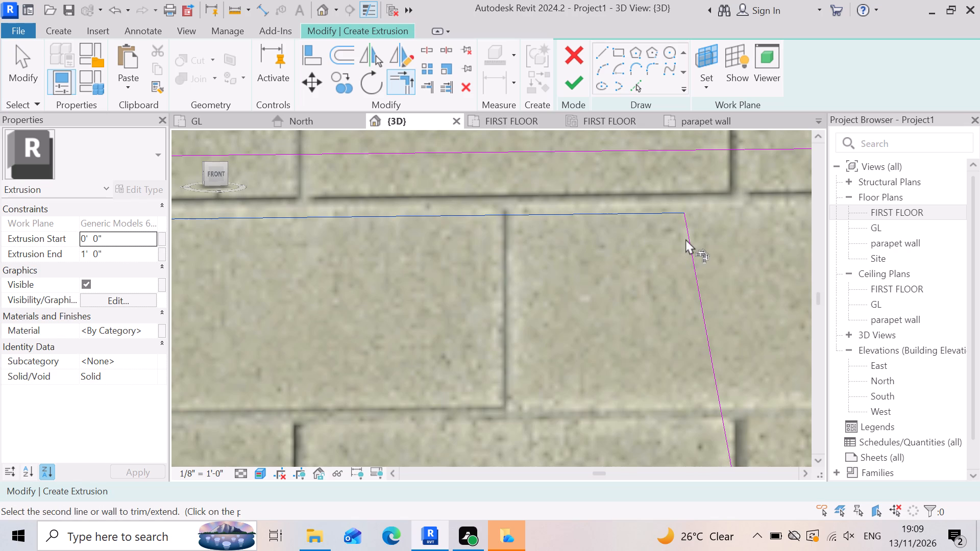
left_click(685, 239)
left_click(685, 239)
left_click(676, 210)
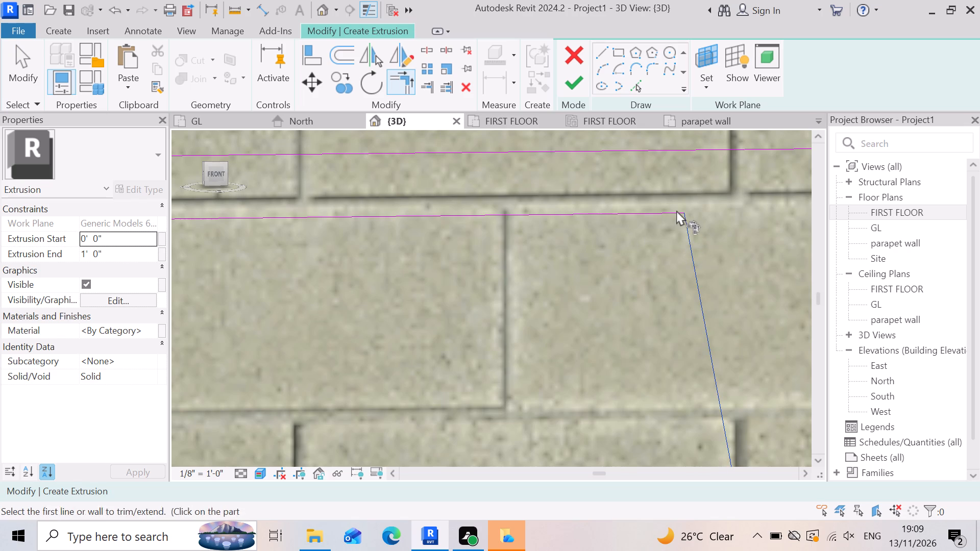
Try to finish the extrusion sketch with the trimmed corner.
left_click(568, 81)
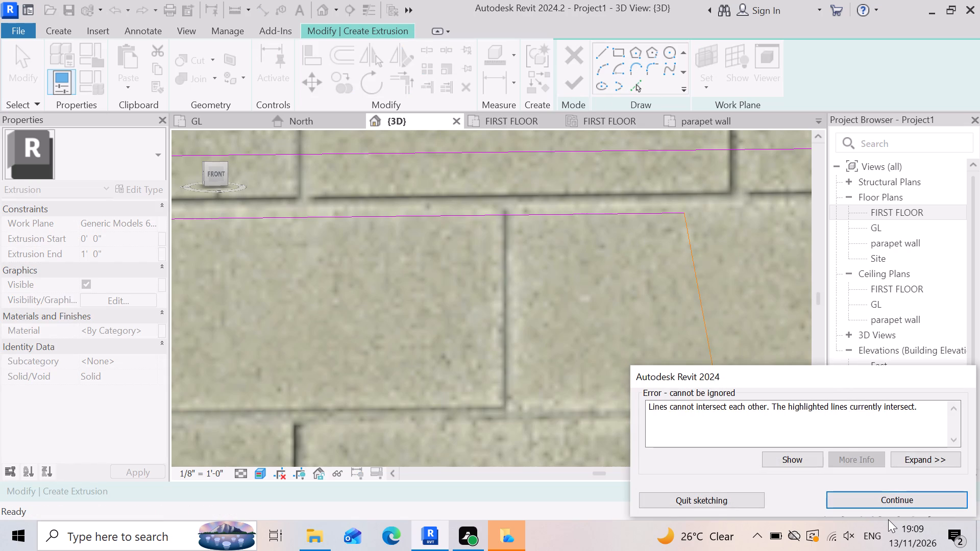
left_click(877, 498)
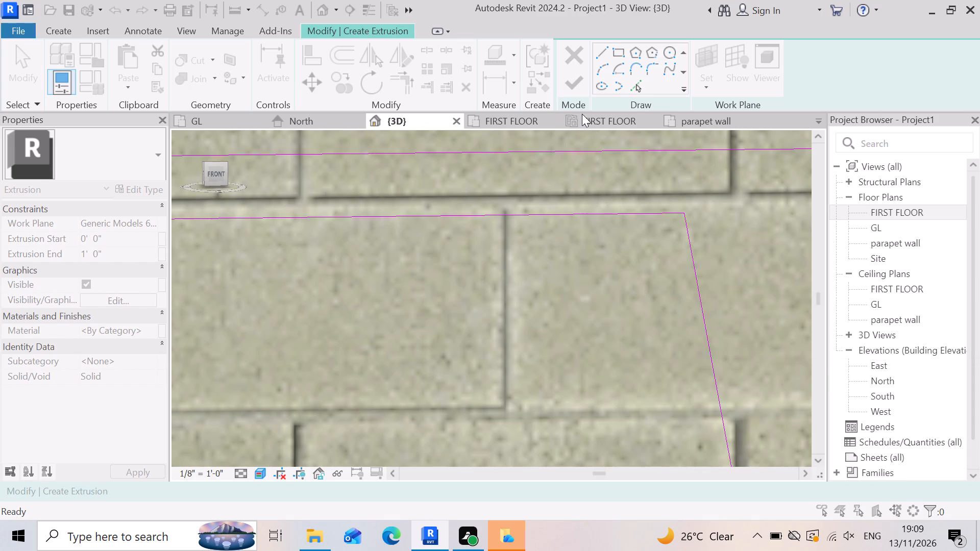
Delete the long arc running down from the outer end of the top band's lower line.
scroll(582, 114, "down", 4)
scroll(688, 181, "down", 13)
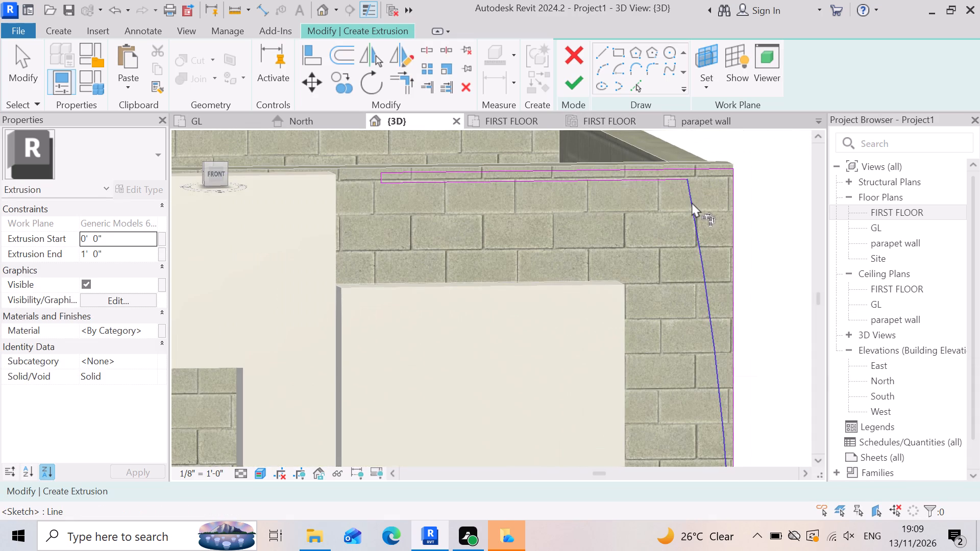
left_click(692, 202)
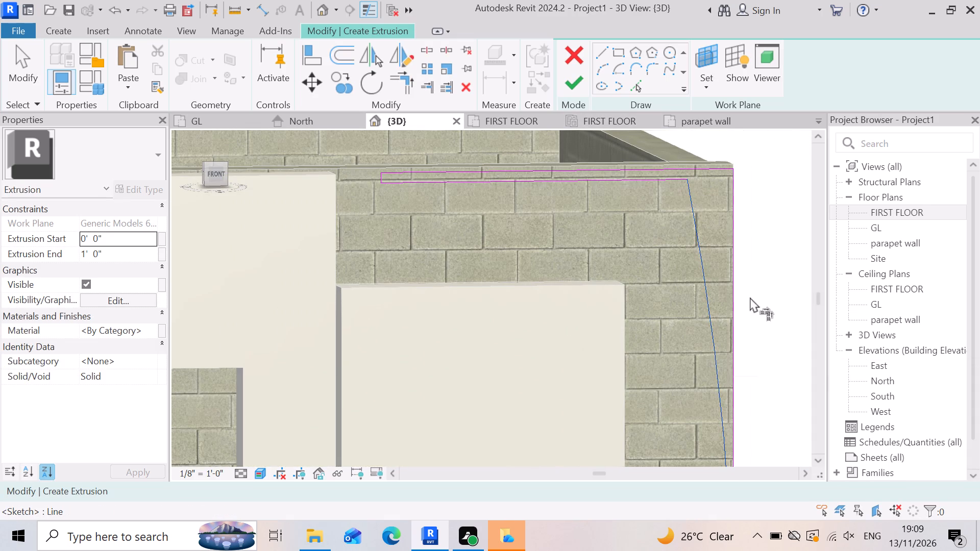
key("Escape")
left_click(701, 263)
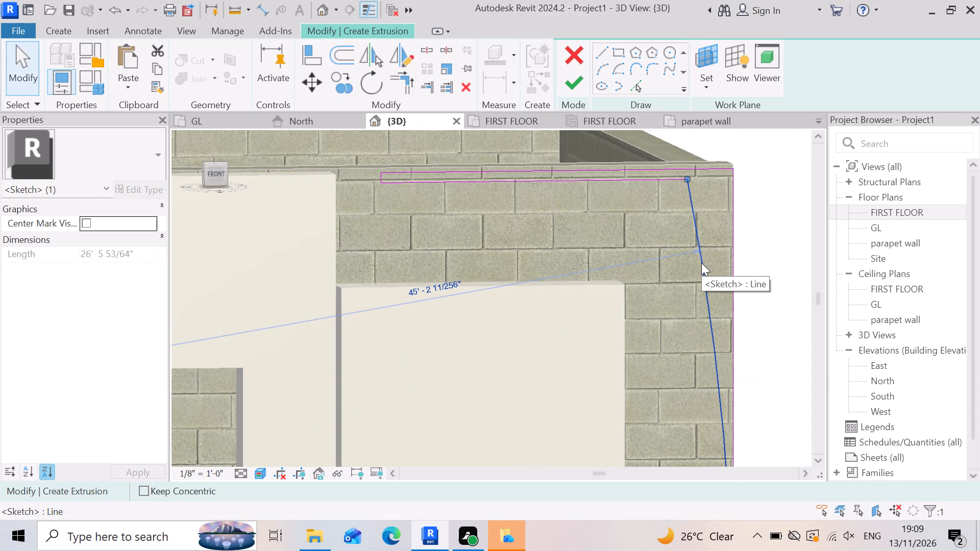
key("Delete")
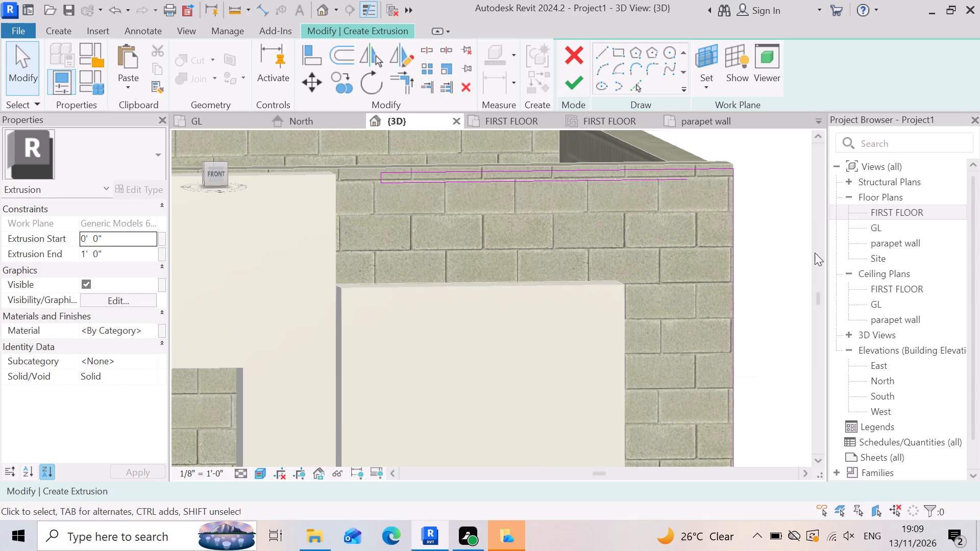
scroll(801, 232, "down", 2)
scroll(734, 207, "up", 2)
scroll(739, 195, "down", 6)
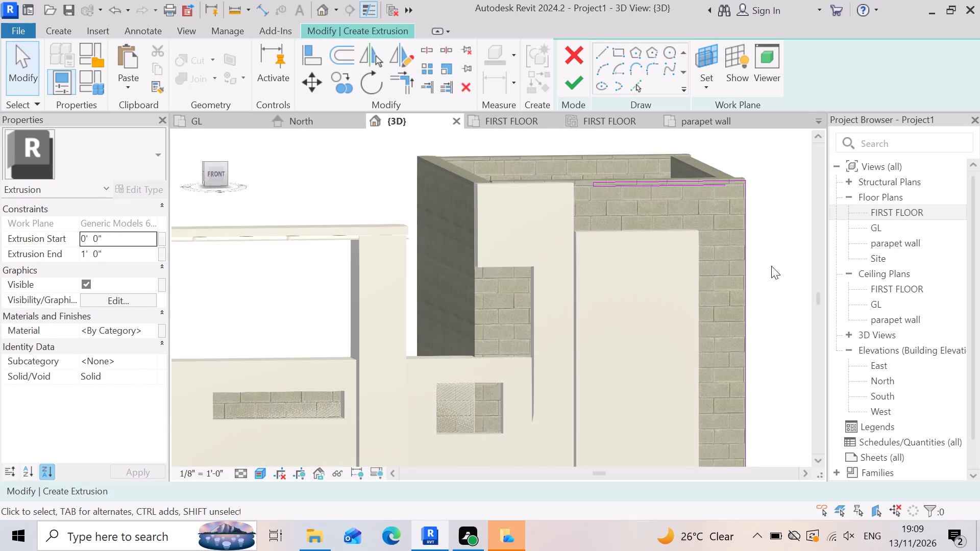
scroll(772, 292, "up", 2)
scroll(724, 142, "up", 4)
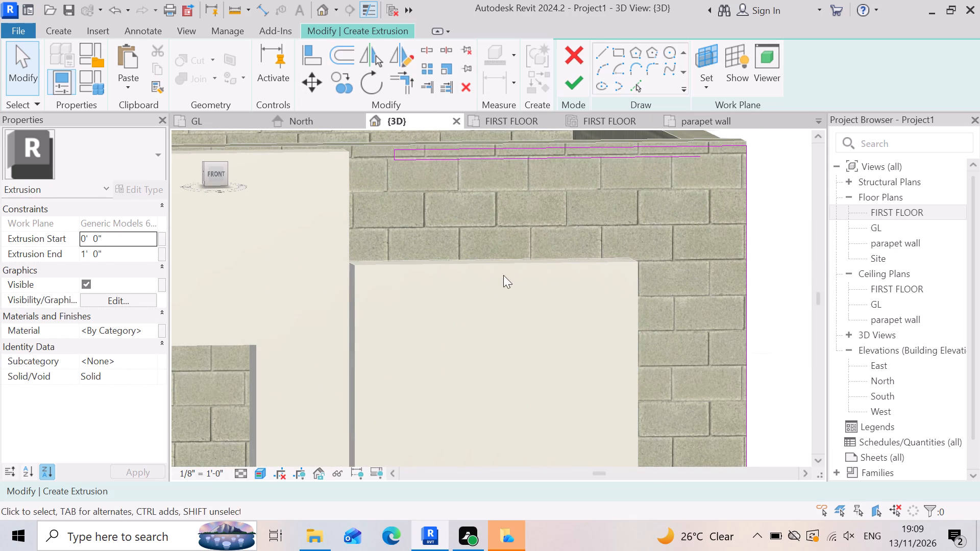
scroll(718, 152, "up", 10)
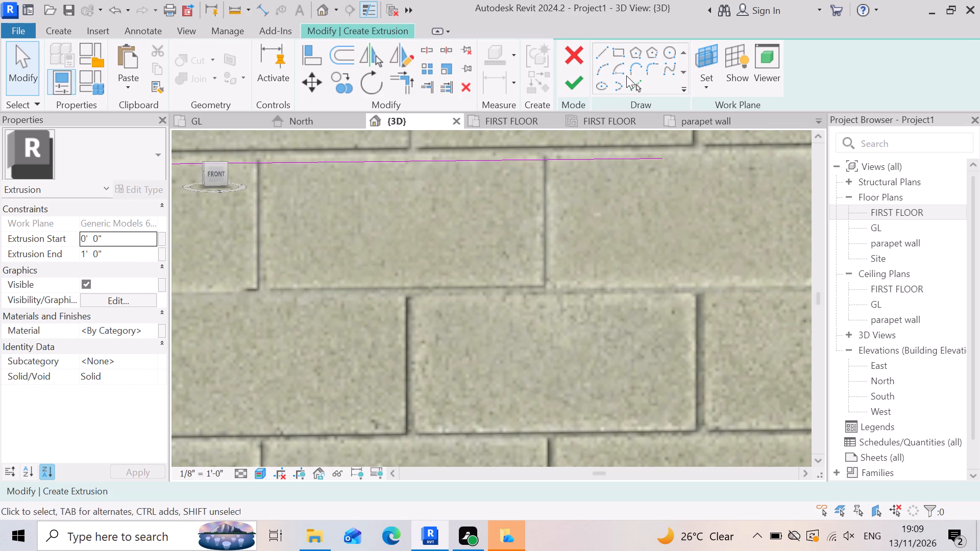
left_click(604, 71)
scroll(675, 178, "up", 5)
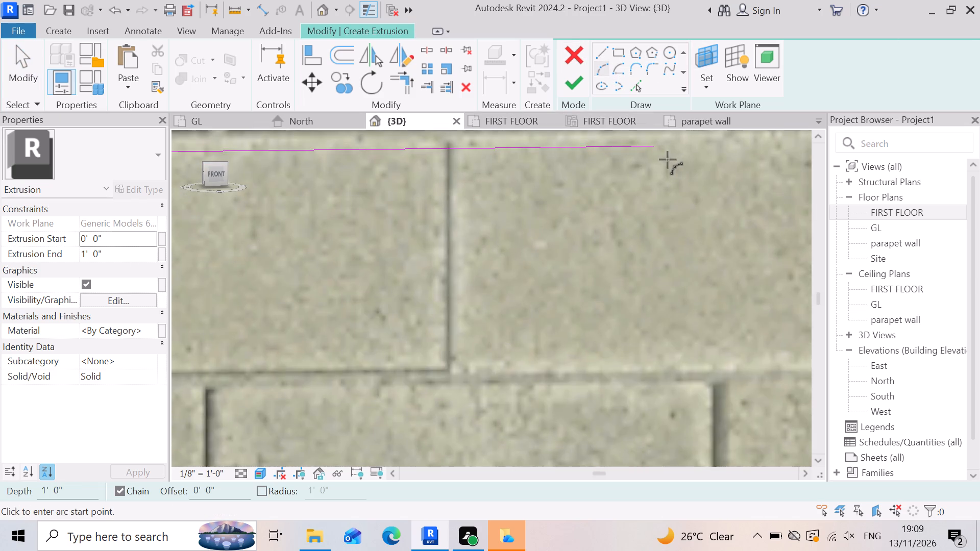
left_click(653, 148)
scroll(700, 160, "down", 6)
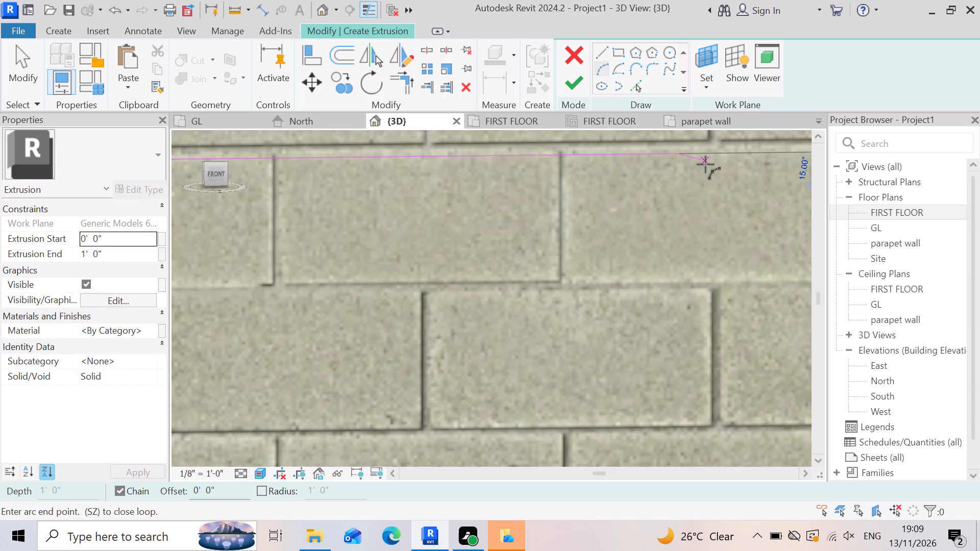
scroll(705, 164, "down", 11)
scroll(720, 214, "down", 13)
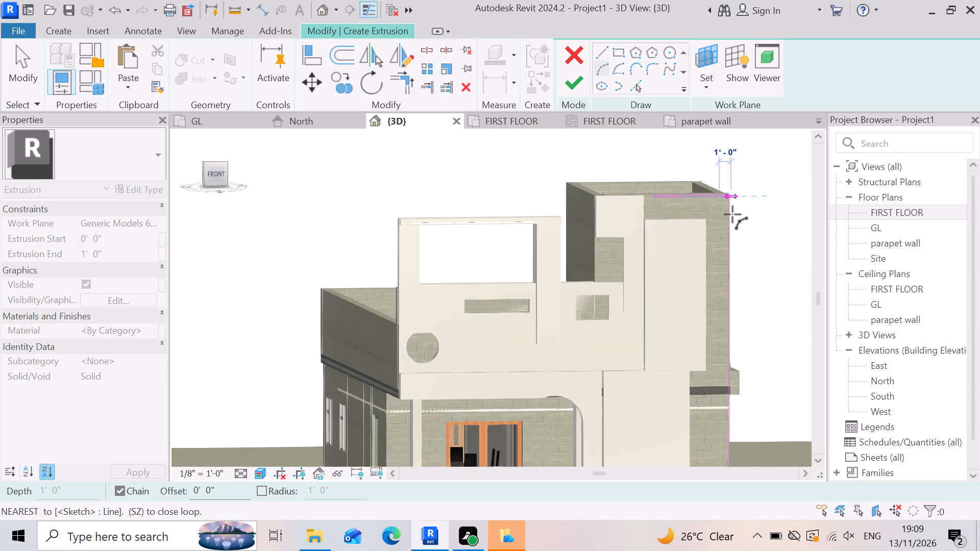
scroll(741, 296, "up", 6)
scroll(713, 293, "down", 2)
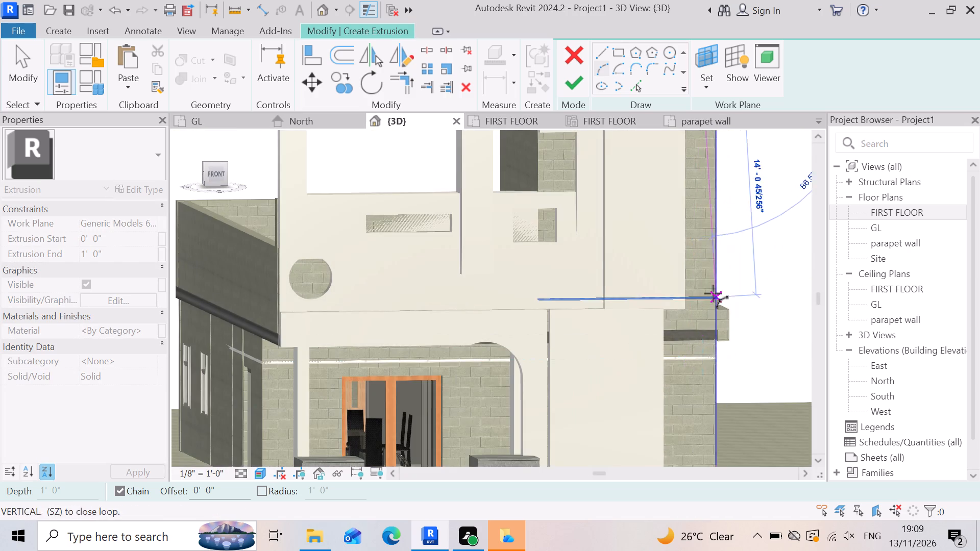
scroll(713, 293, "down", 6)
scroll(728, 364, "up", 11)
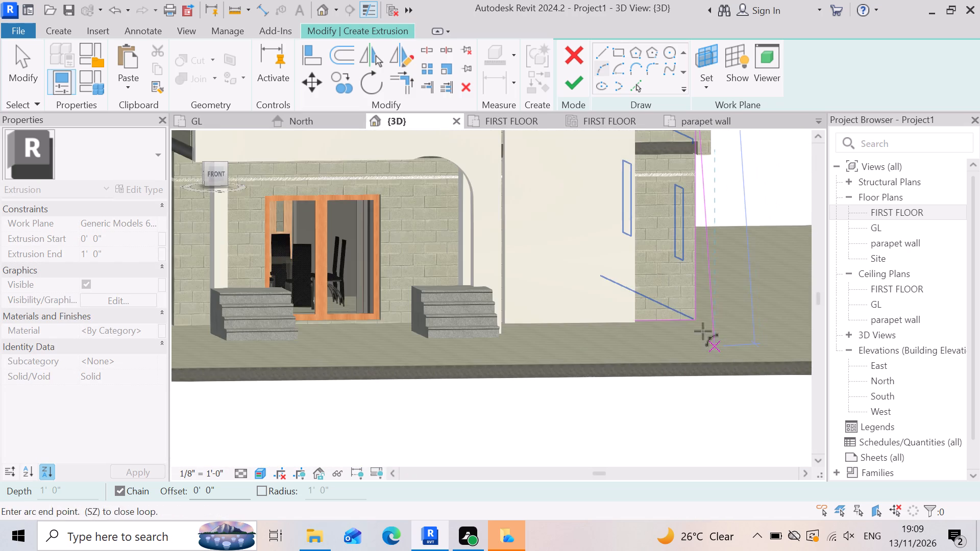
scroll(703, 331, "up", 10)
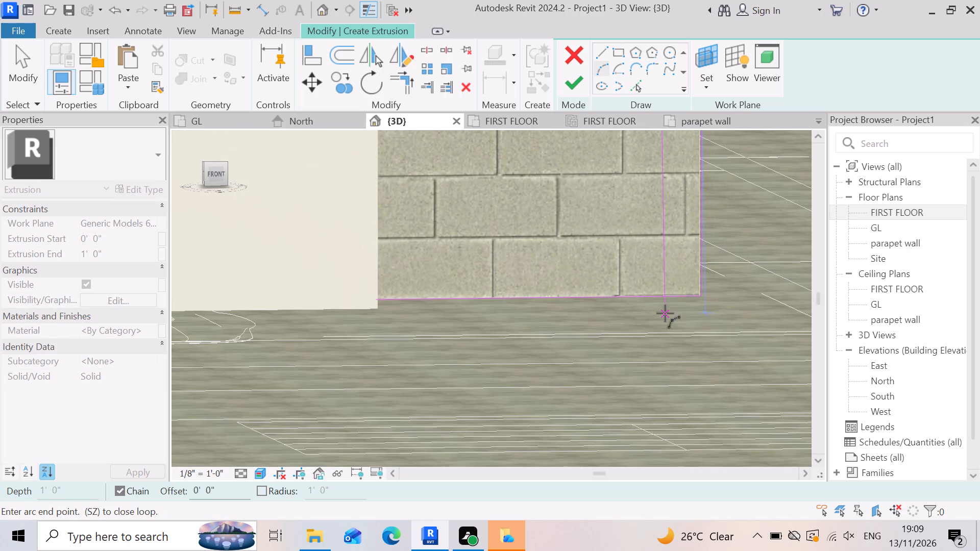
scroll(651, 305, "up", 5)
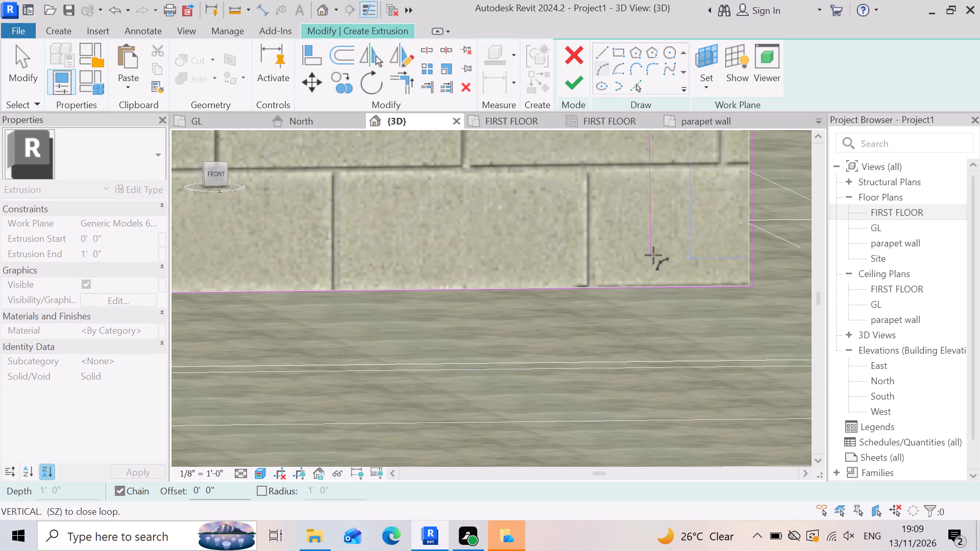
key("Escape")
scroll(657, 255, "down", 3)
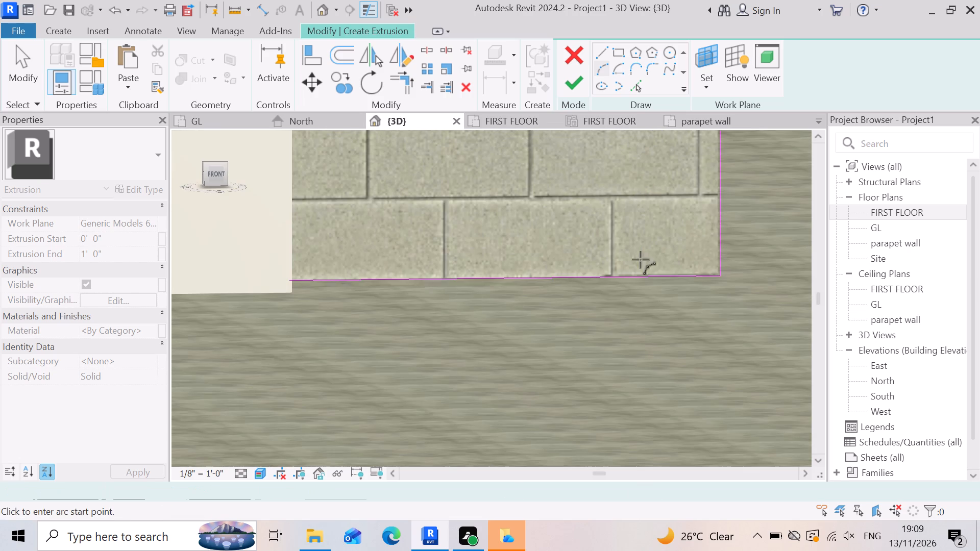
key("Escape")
Pull the bottom line's inner end back to the cream panel's edge, making the line about 3' 4 3/4" long.
scroll(339, 273, "up", 3)
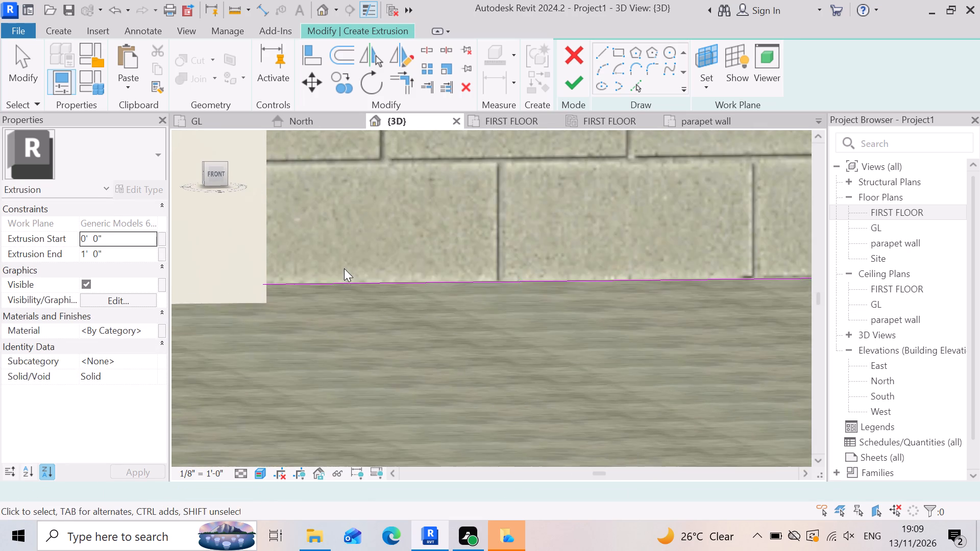
scroll(344, 268, "up", 2)
scroll(171, 279, "up", 9)
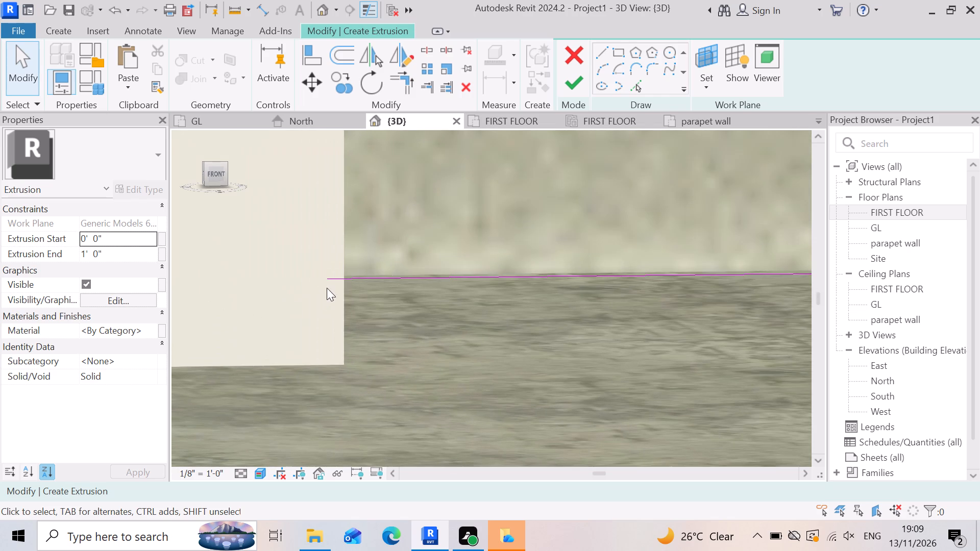
left_click(329, 282)
left_click_drag(328, 276, 339, 272)
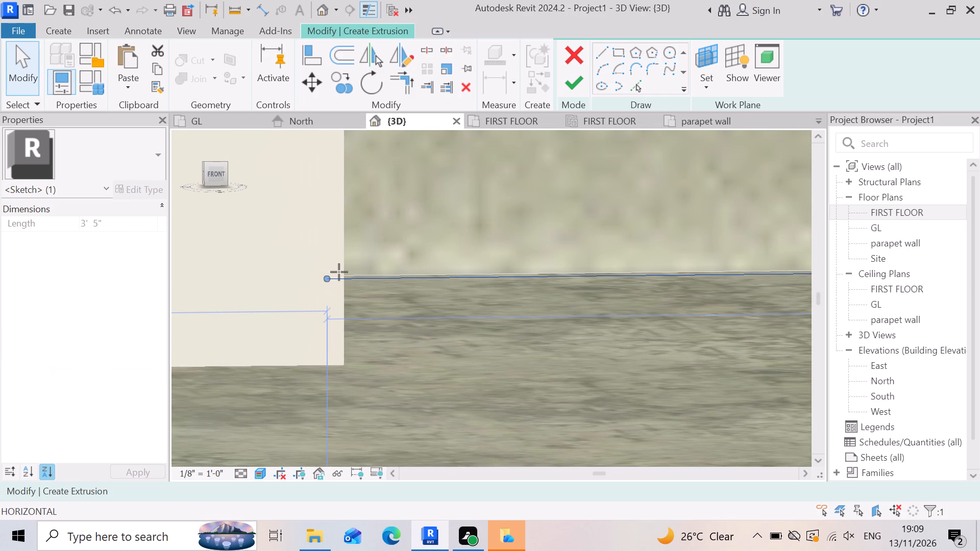
left_click_drag(339, 272, 351, 275)
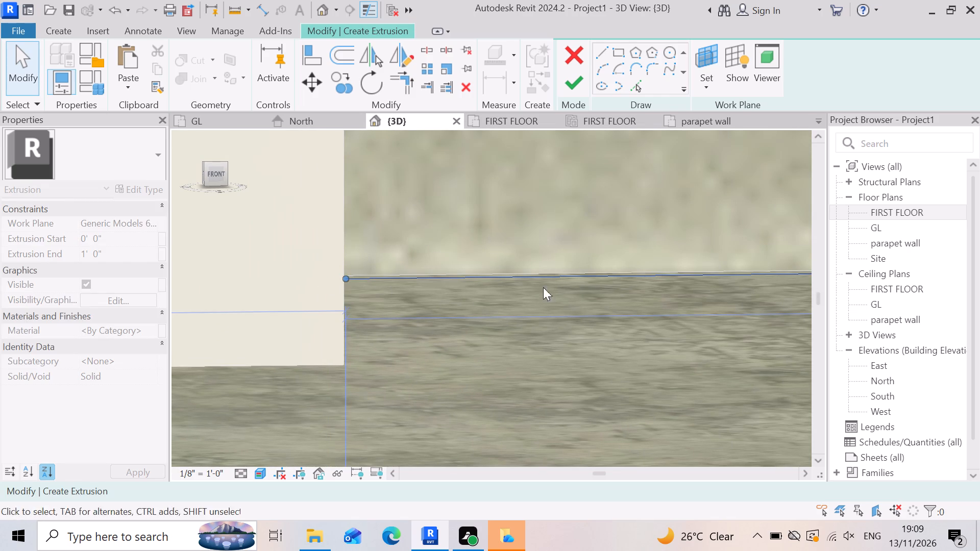
Draw a short vertical line up from the bottom line's inner end, continued outward by a horizontal line about 5/8" long.
left_click(598, 54)
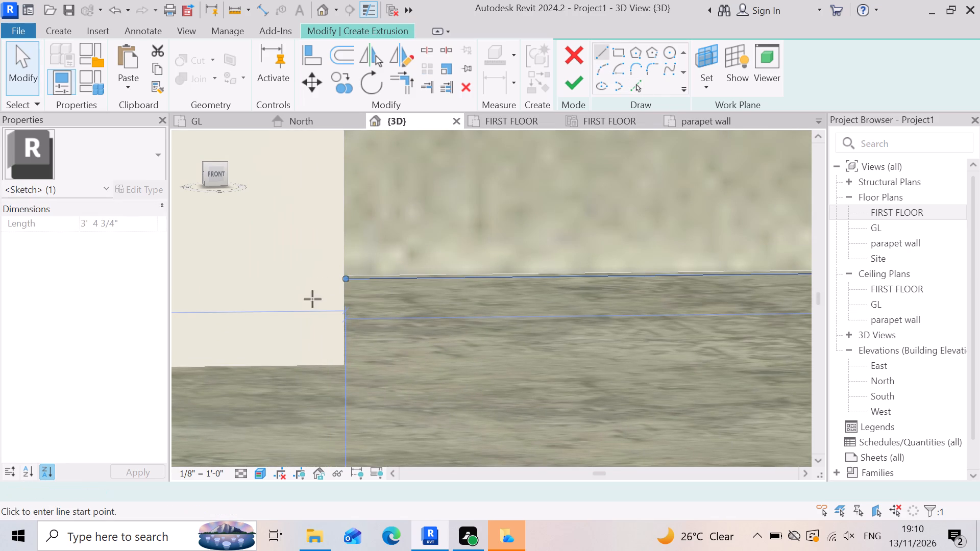
left_click(346, 275)
scroll(345, 247, "down", 3)
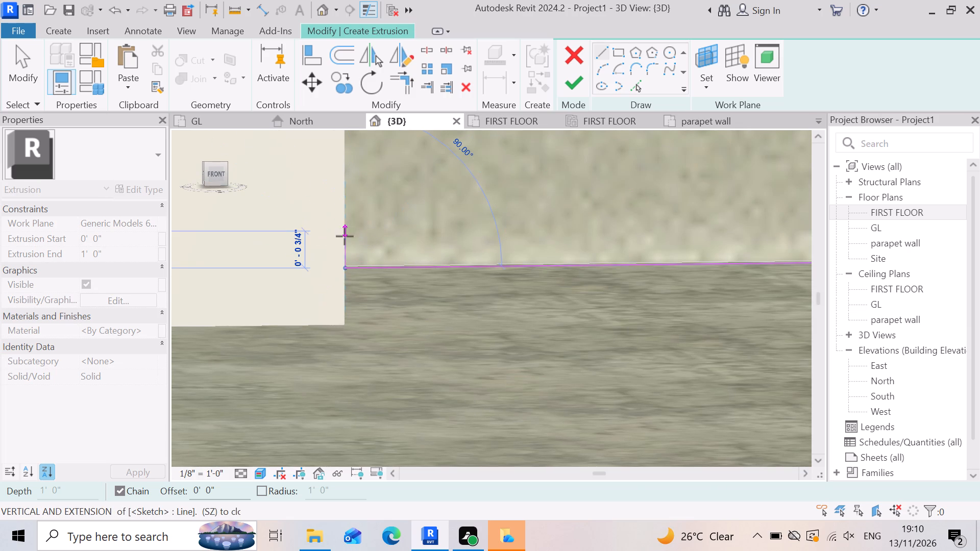
scroll(342, 241, "up", 2)
left_click(342, 237)
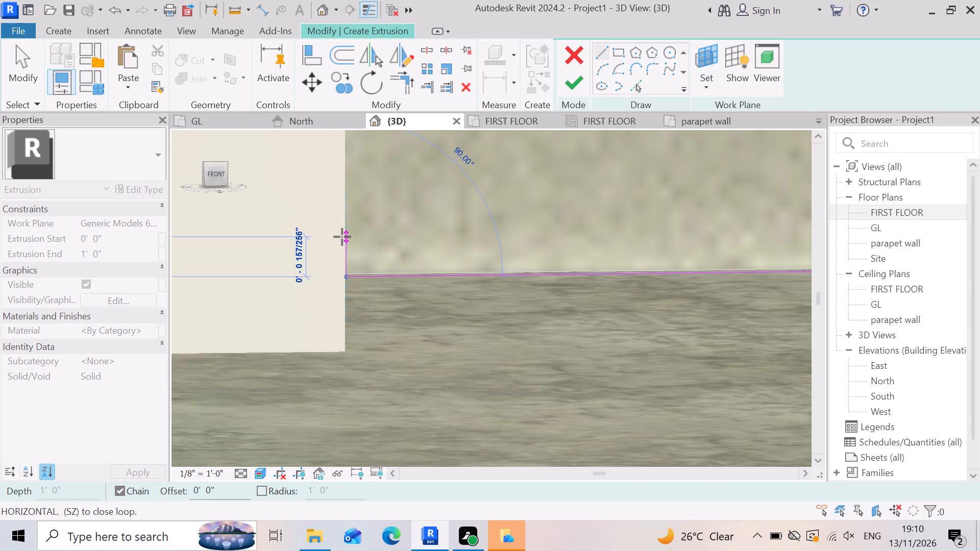
left_click(385, 241)
key("Escape")
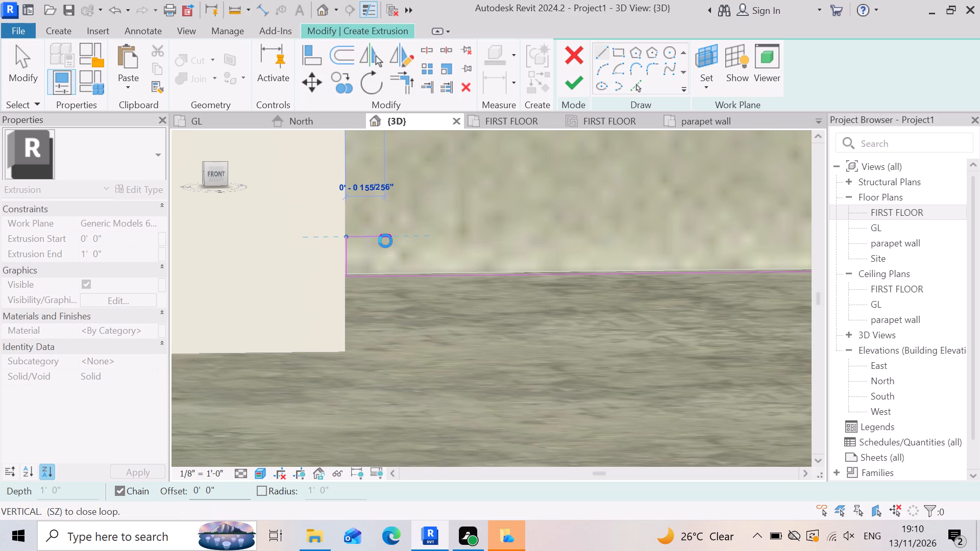
key("Escape")
Start a partial ellipse from the outer end of the top band's lower line to the short horizontal line's free end at the base.
scroll(330, 363, "down", 11)
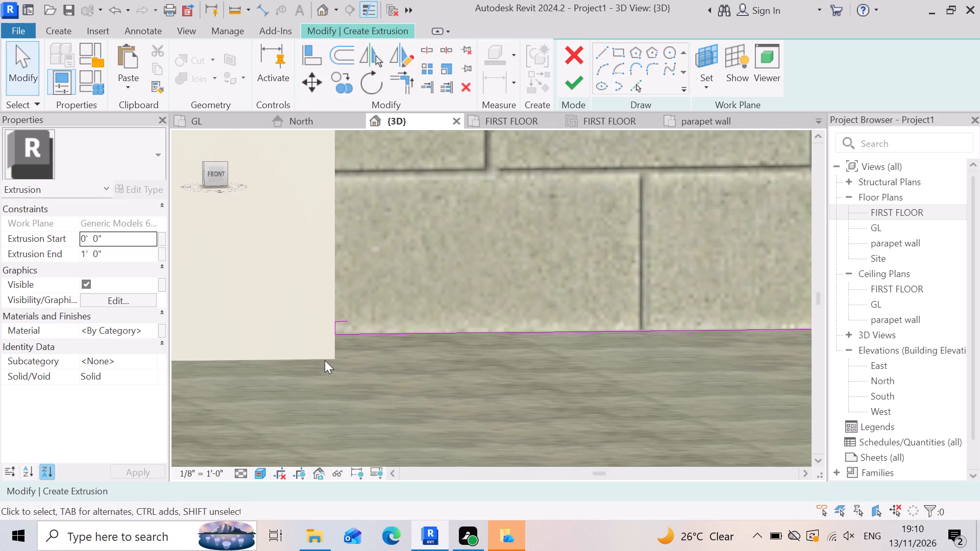
scroll(313, 390, "down", 4)
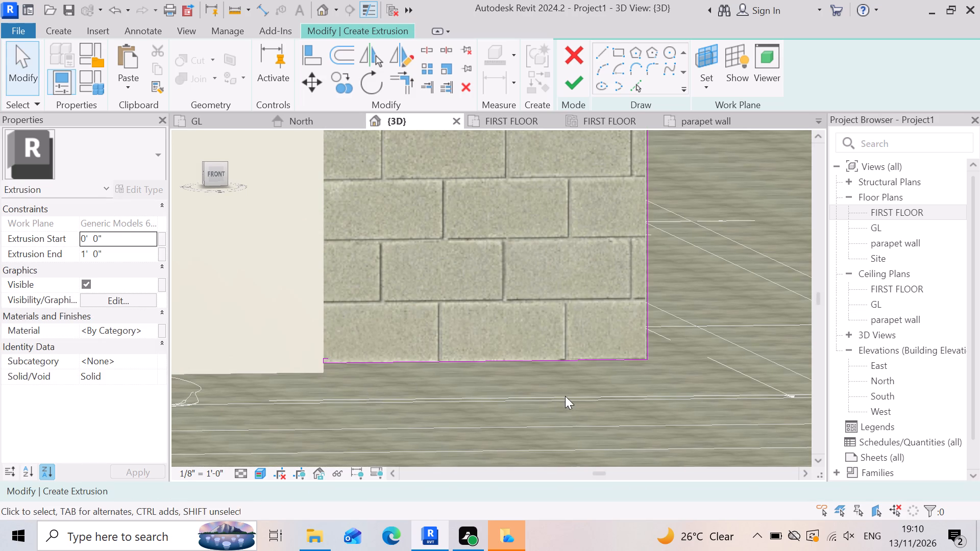
scroll(570, 394, "down", 5)
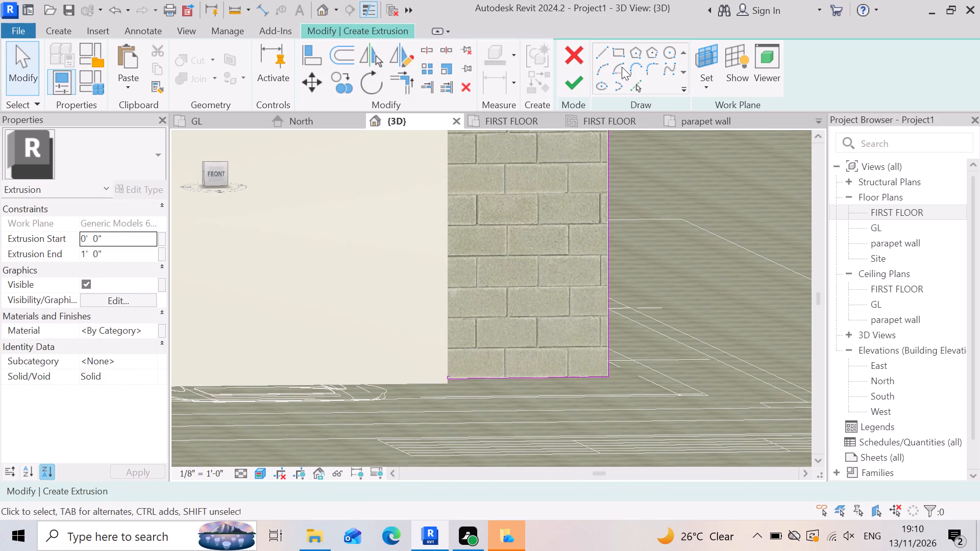
left_click(601, 71)
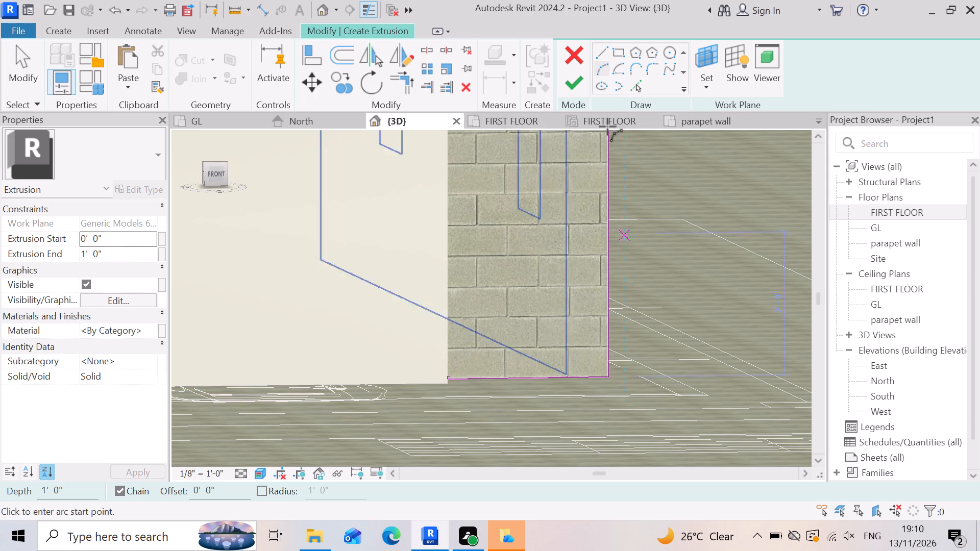
key("Escape")
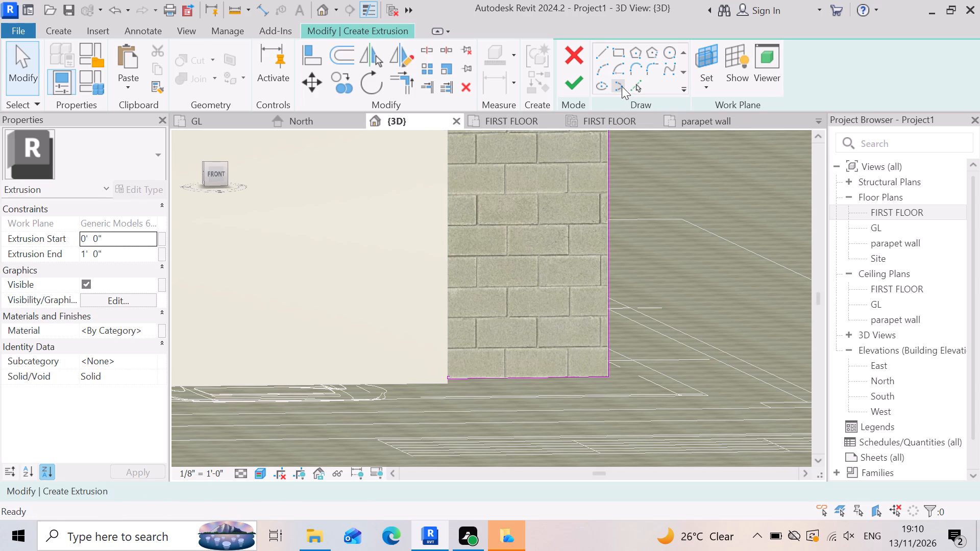
left_click(622, 86)
scroll(659, 324, "down", 10)
scroll(639, 216, "up", 2)
scroll(674, 300, "down", 7)
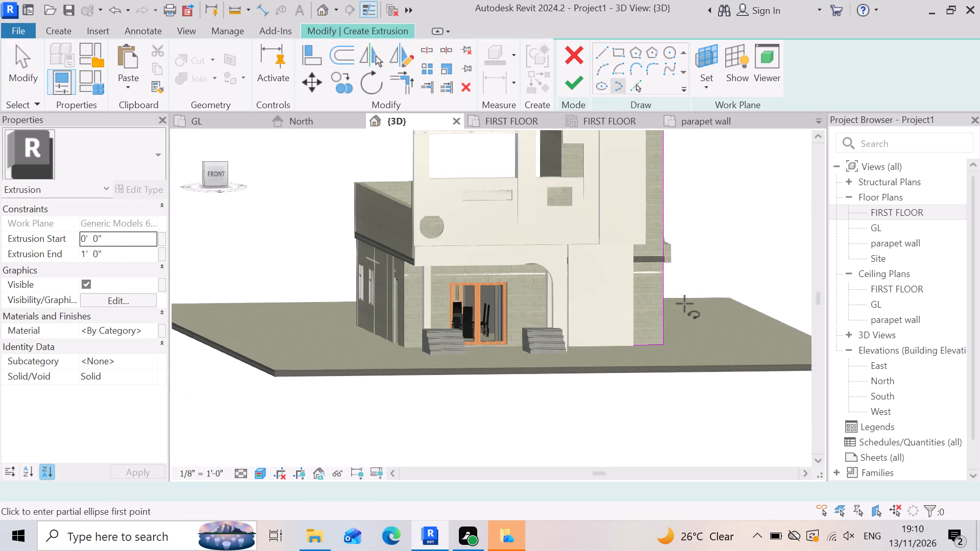
scroll(650, 157, "up", 11)
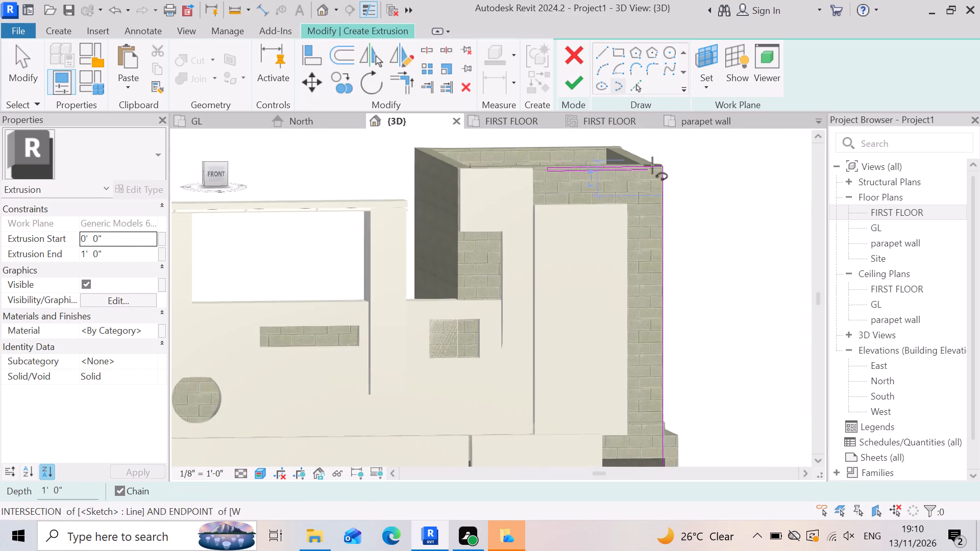
scroll(652, 165, "up", 17)
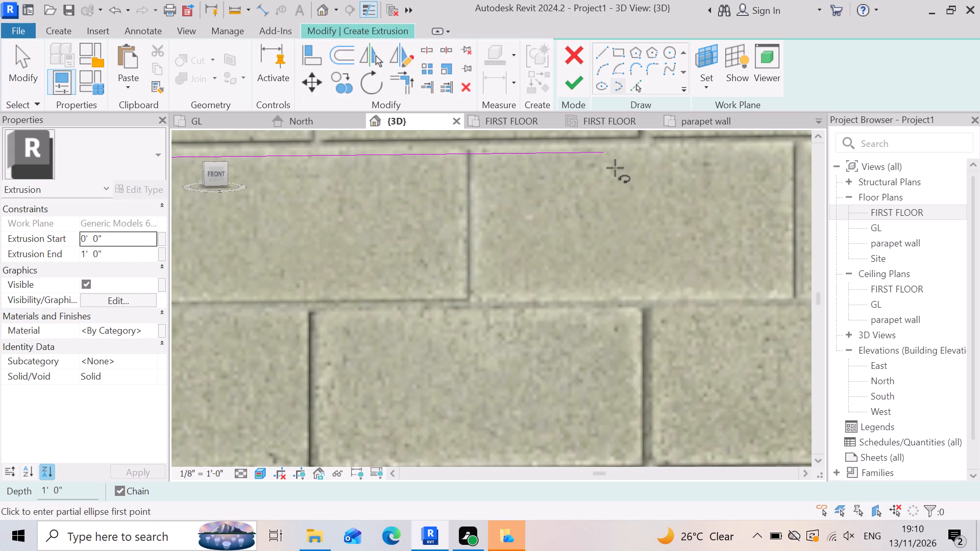
left_click(603, 155)
scroll(643, 179, "down", 9)
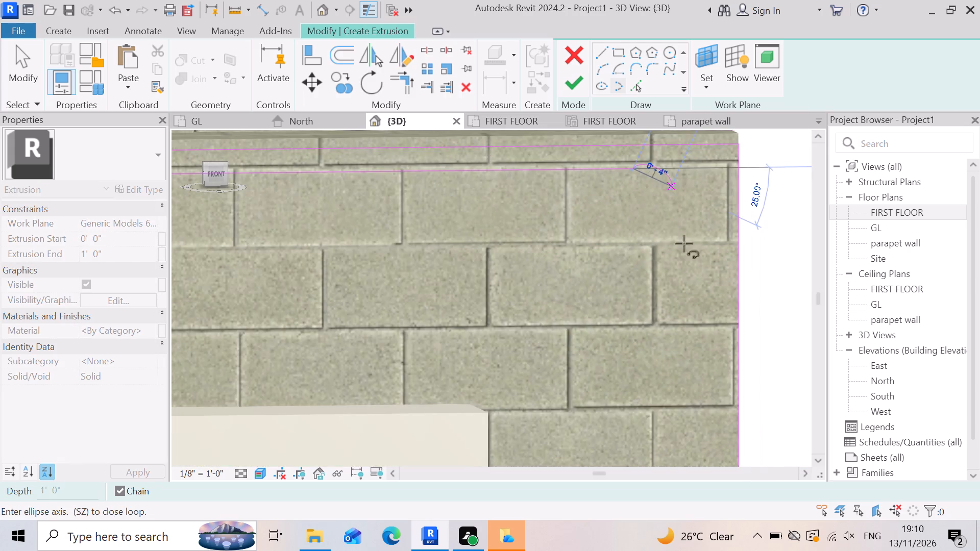
scroll(683, 230, "down", 15)
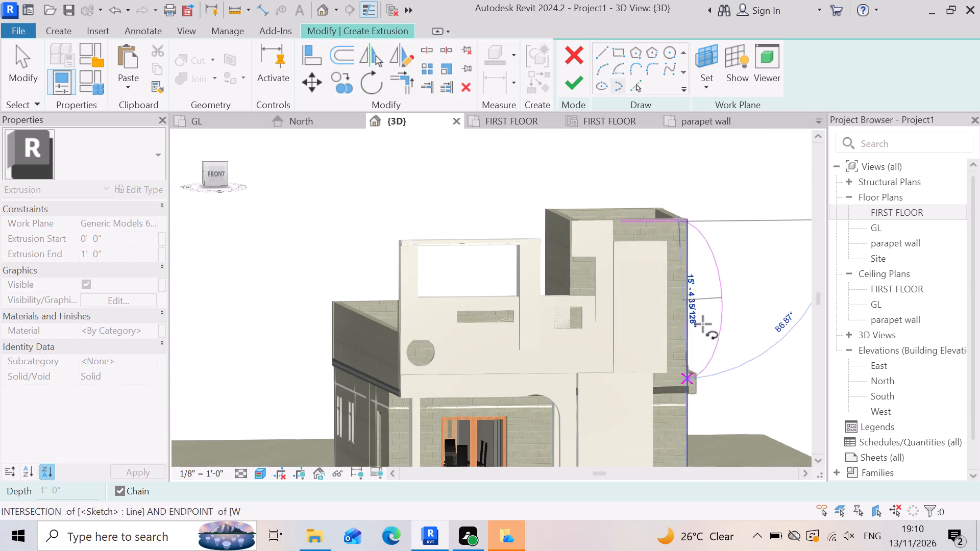
scroll(704, 322, "down", 9)
scroll(714, 365, "up", 6)
scroll(680, 332, "up", 2)
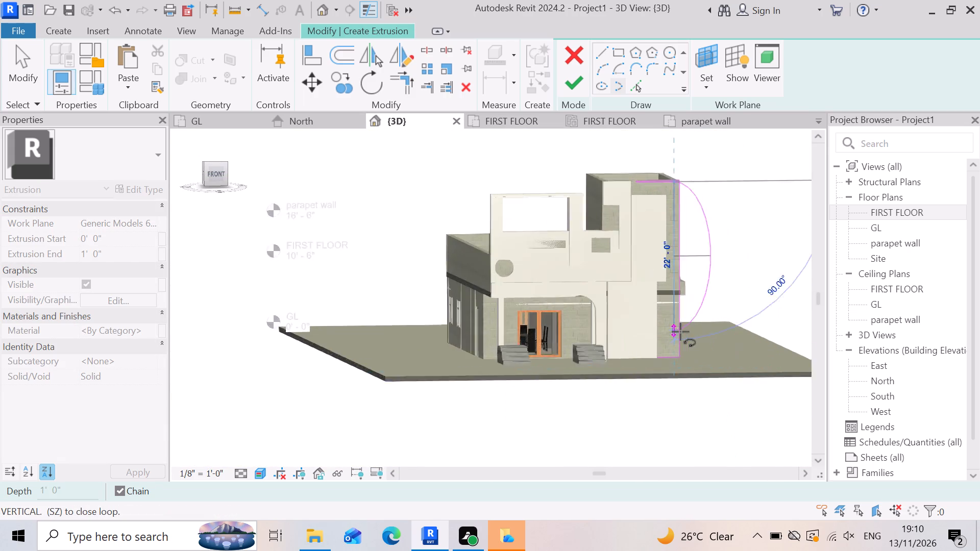
scroll(680, 332, "up", 4)
scroll(647, 390, "up", 9)
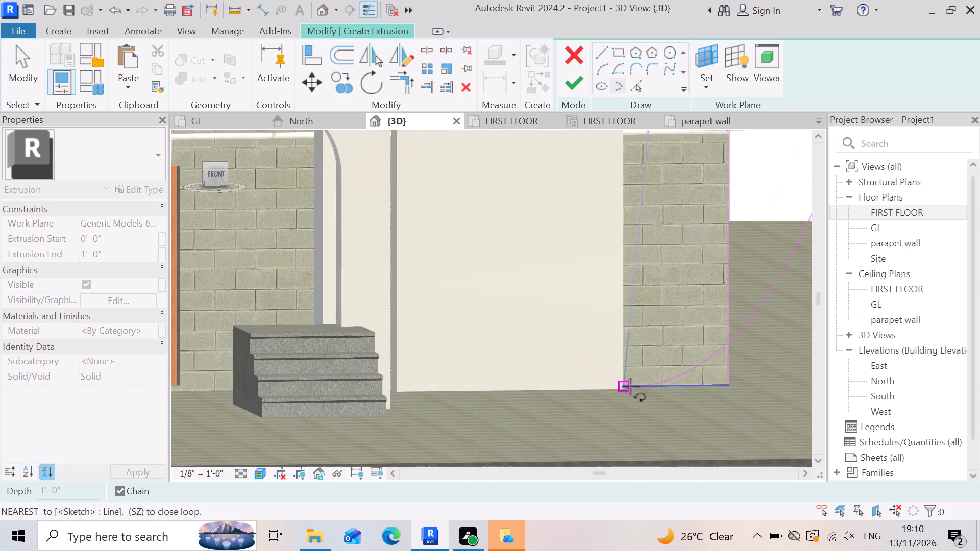
scroll(631, 386, "up", 11)
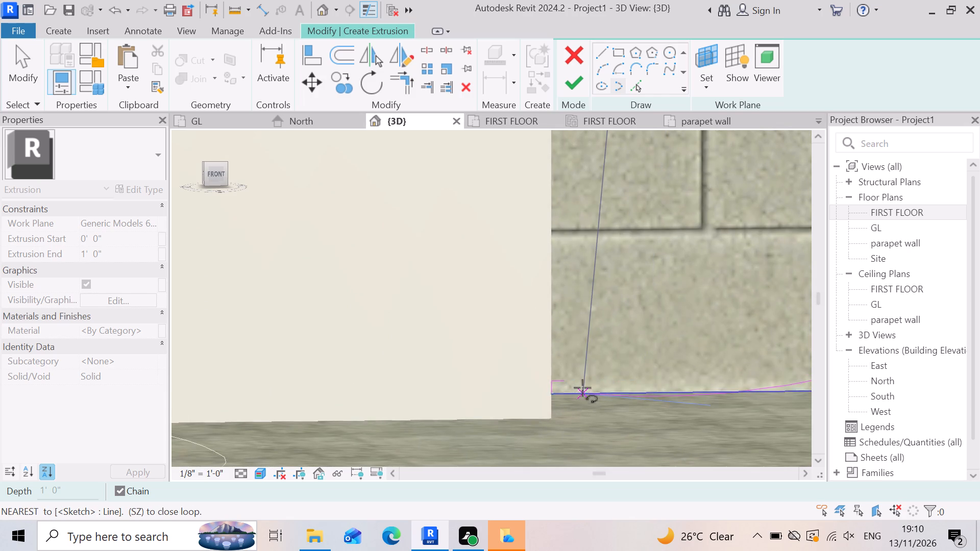
scroll(581, 385, "up", 7)
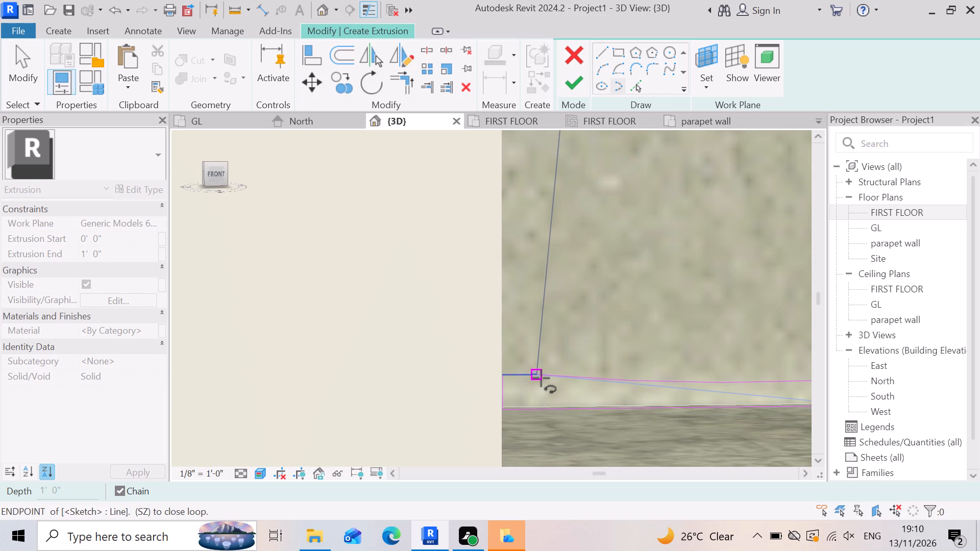
left_click(541, 378)
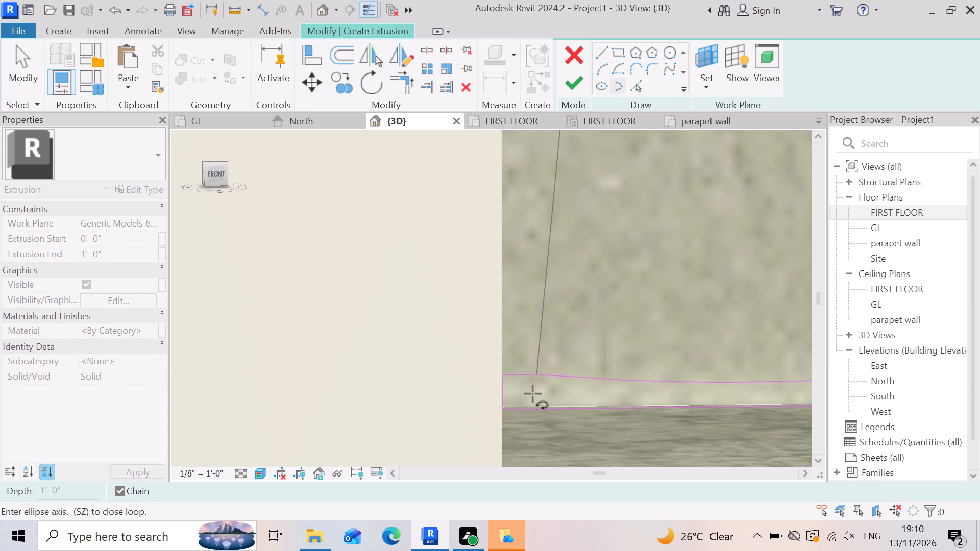
Set the partial ellipse's bulge so the curve bows outward close to the tower's outer vertical edge, and end the command.
scroll(555, 381, "down", 8)
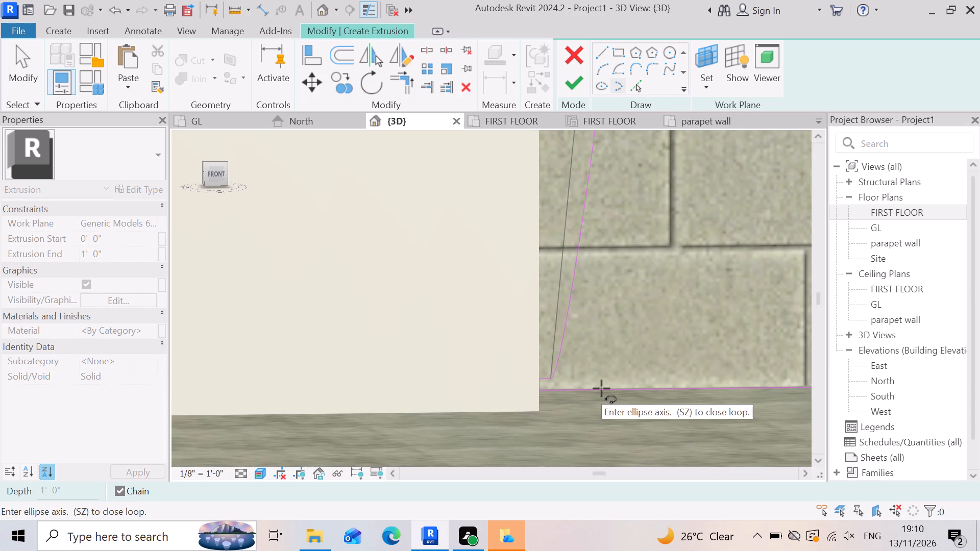
scroll(601, 388, "down", 13)
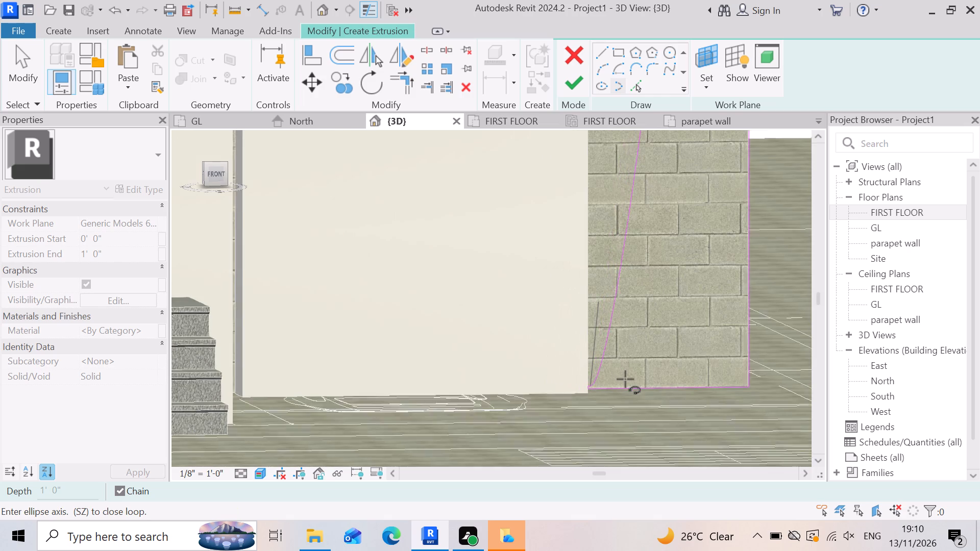
scroll(663, 382, "down", 2)
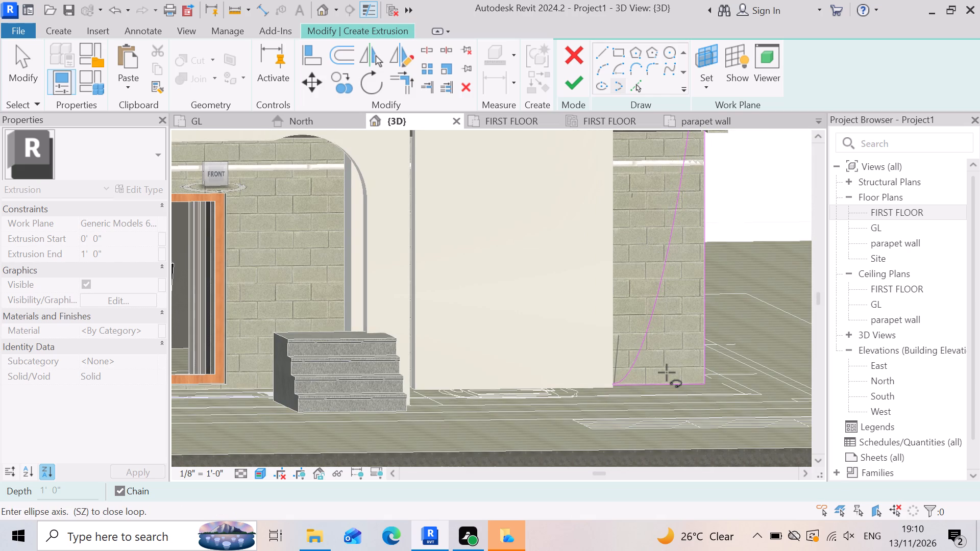
scroll(666, 372, "down", 3)
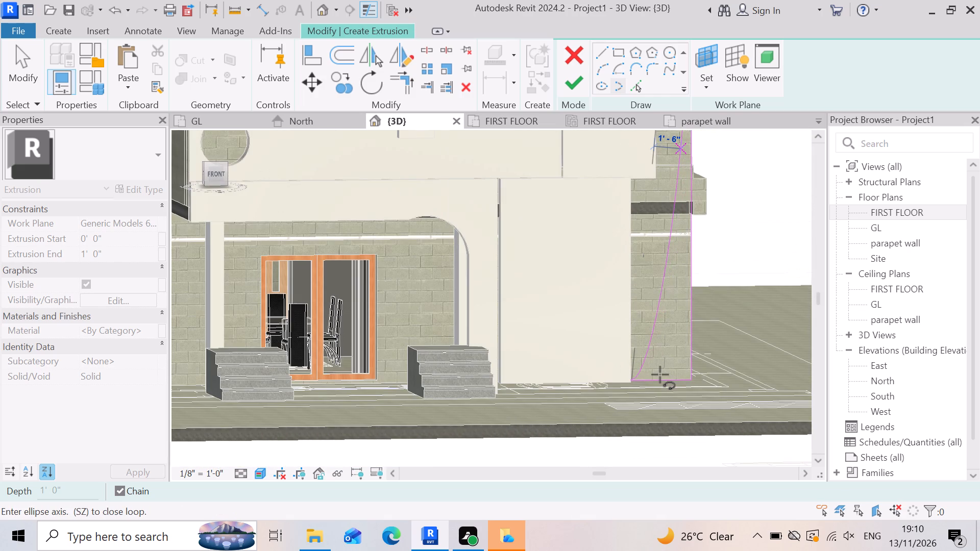
scroll(658, 374, "down", 6)
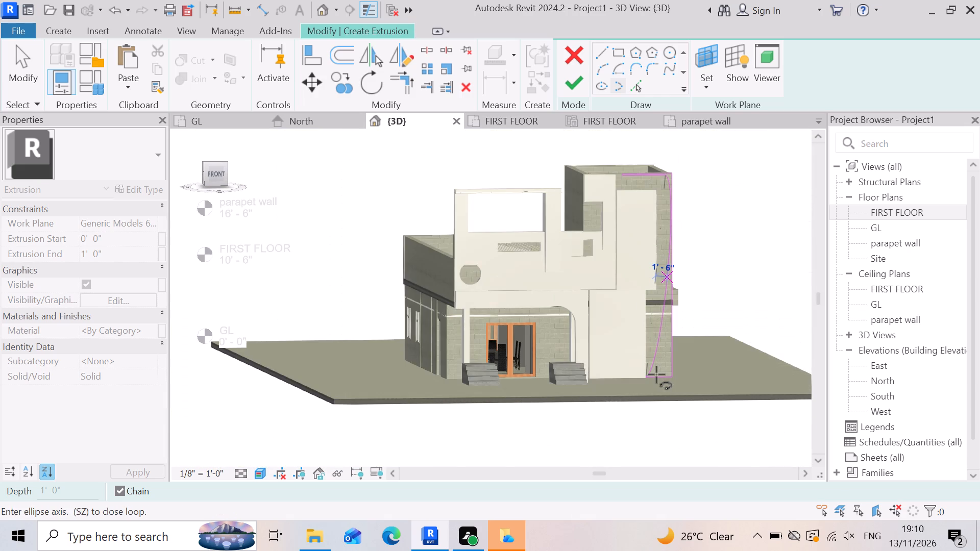
scroll(646, 379, "up", 3)
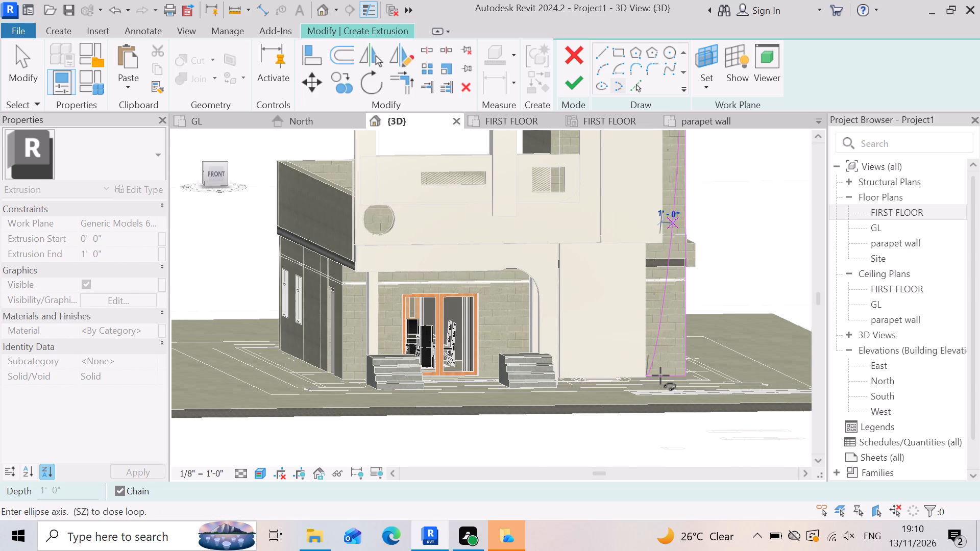
scroll(666, 376, "up", 4)
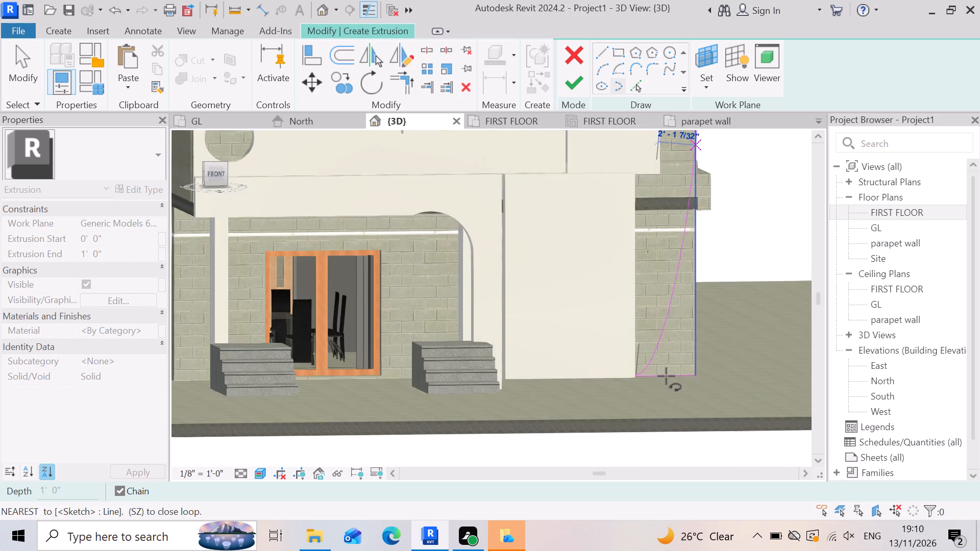
scroll(666, 376, "up", 1)
left_click(665, 373)
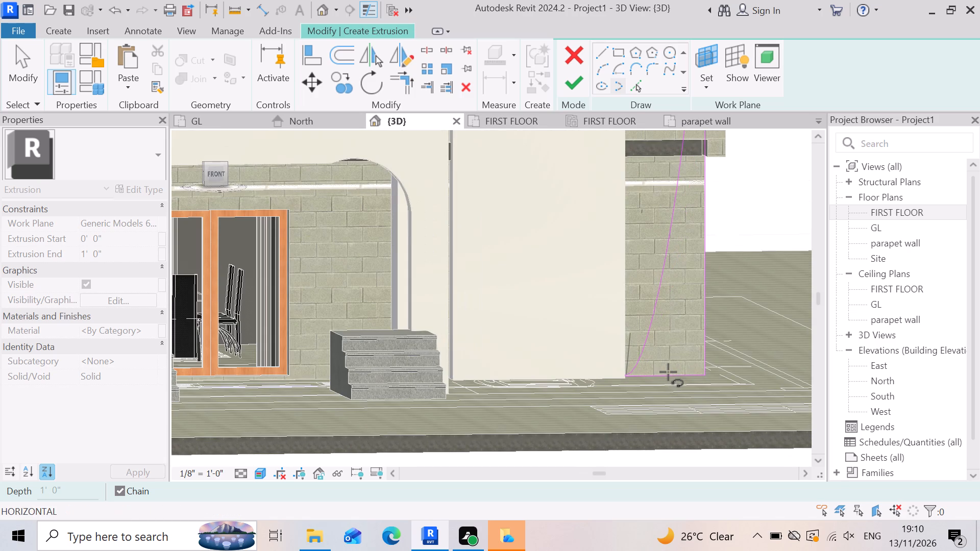
scroll(654, 443, "down", 9)
scroll(711, 225, "up", 5)
key("Escape")
scroll(687, 236, "up", 3)
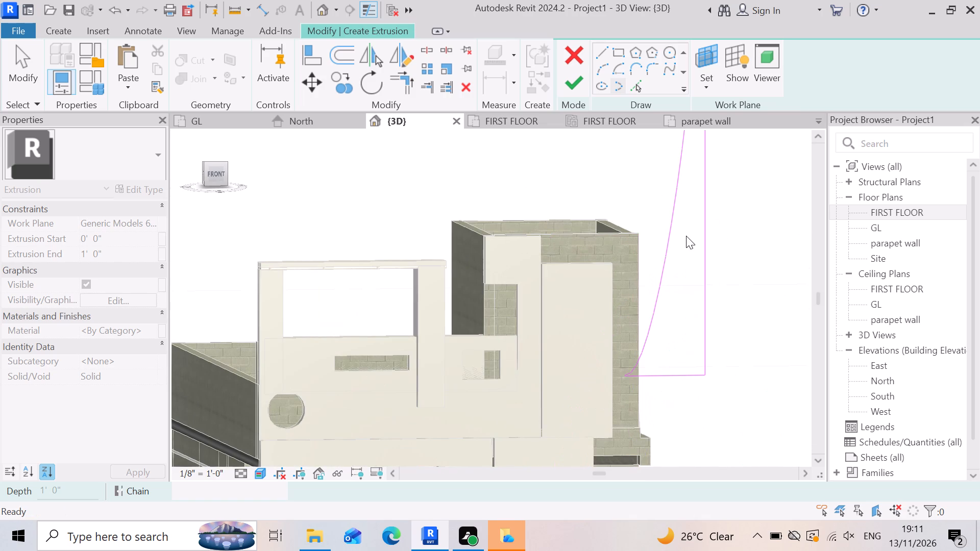
scroll(663, 378, "down", 3)
key("Escape")
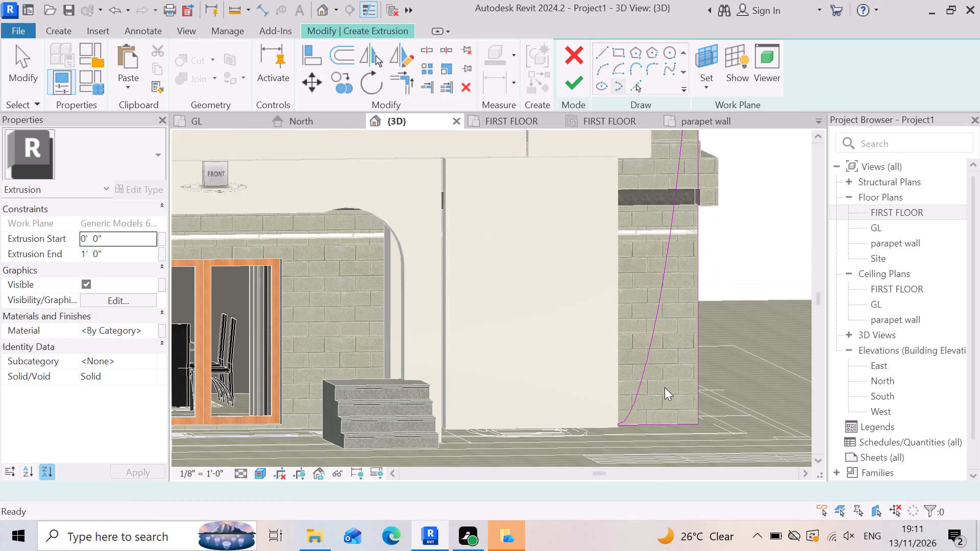
key("Escape")
Examine the curved edge from the base up to its junction with the top band's lower line.
scroll(623, 415, "down", 4)
scroll(663, 149, "up", 3)
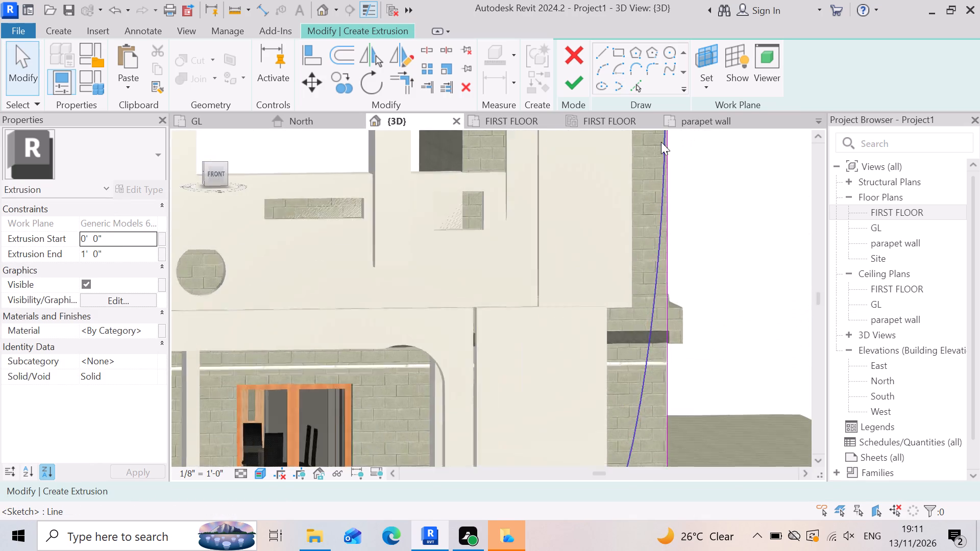
scroll(661, 142, "up", 2)
scroll(691, 361, "down", 4)
scroll(678, 145, "up", 4)
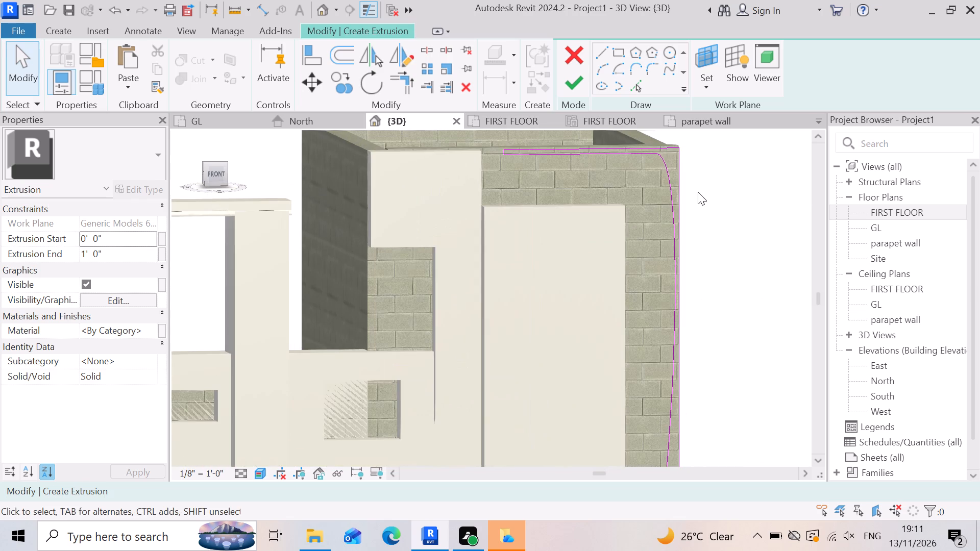
scroll(697, 192, "up", 5)
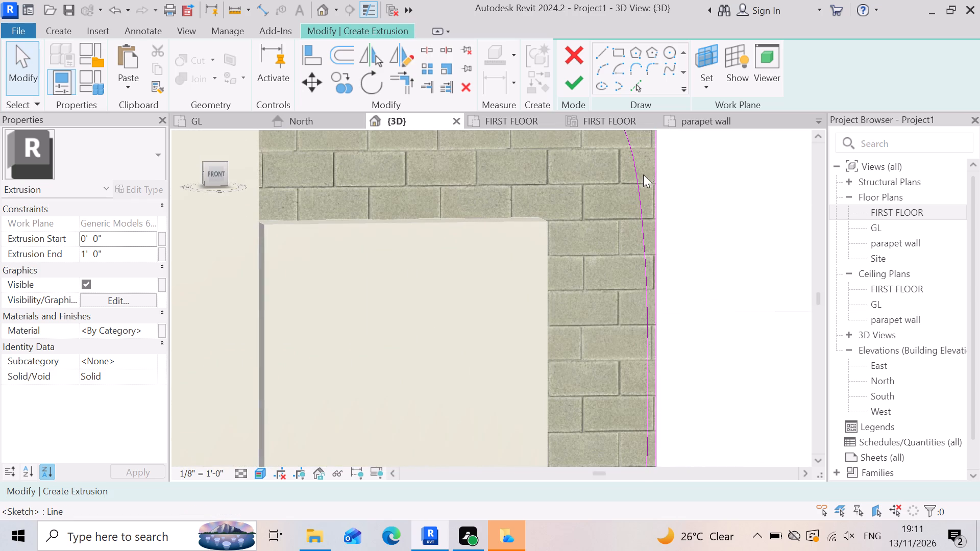
scroll(658, 228, "up", 2)
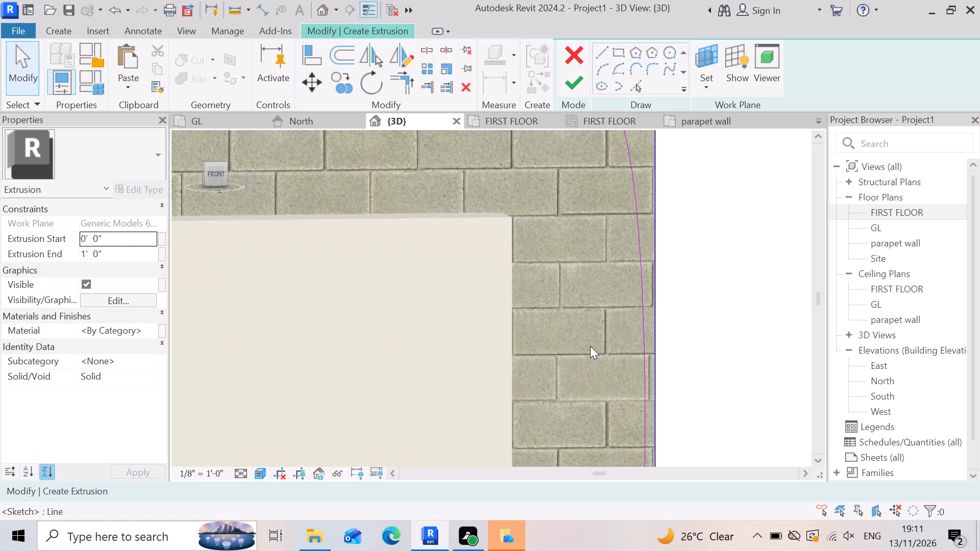
scroll(573, 353, "down", 5)
scroll(607, 235, "up", 9)
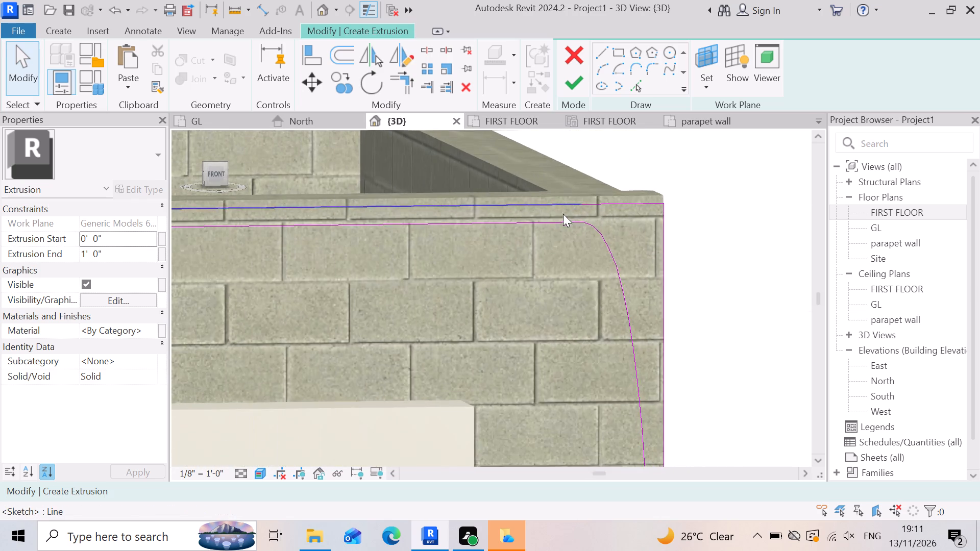
scroll(563, 214, "up", 4)
scroll(704, 279, "down", 2)
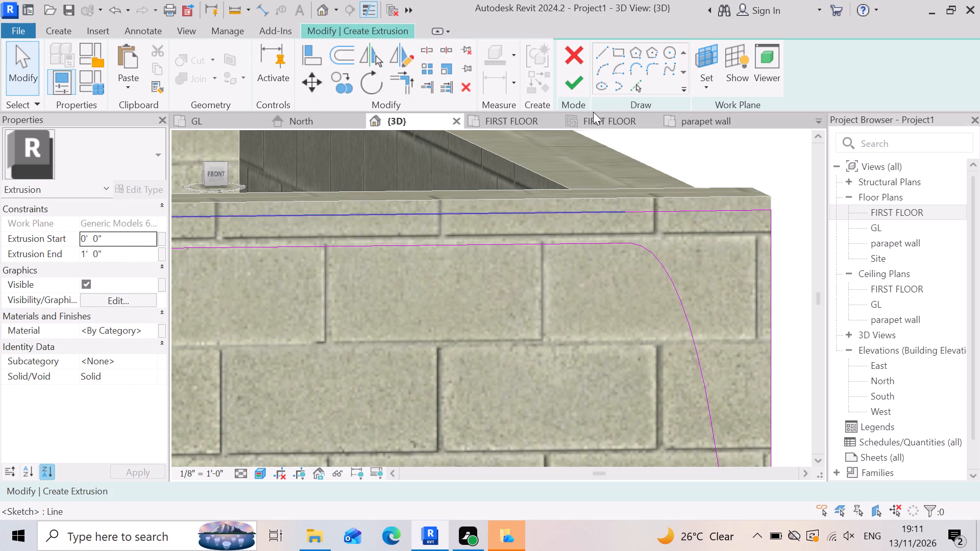
Finish the extrusion sketch and complete the in-place model.
left_click(574, 81)
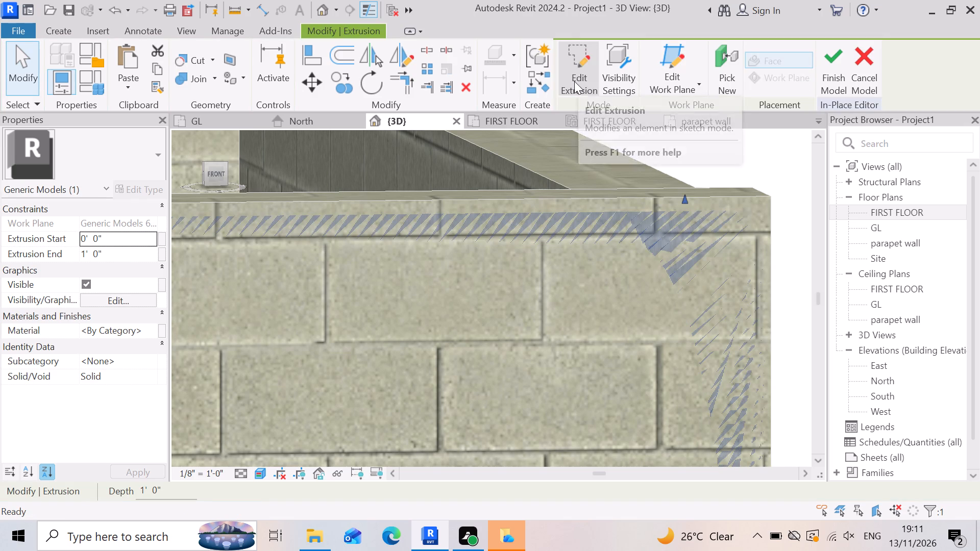
left_click(832, 60)
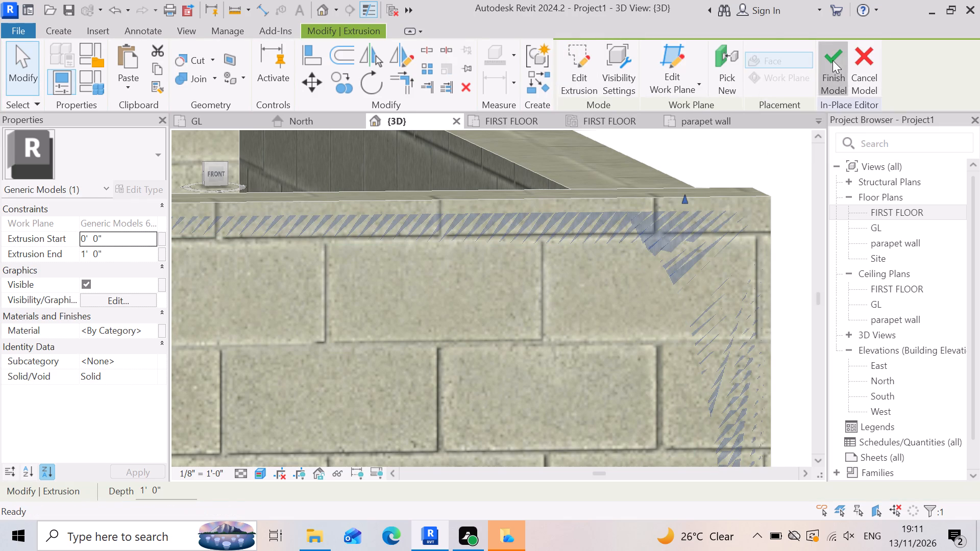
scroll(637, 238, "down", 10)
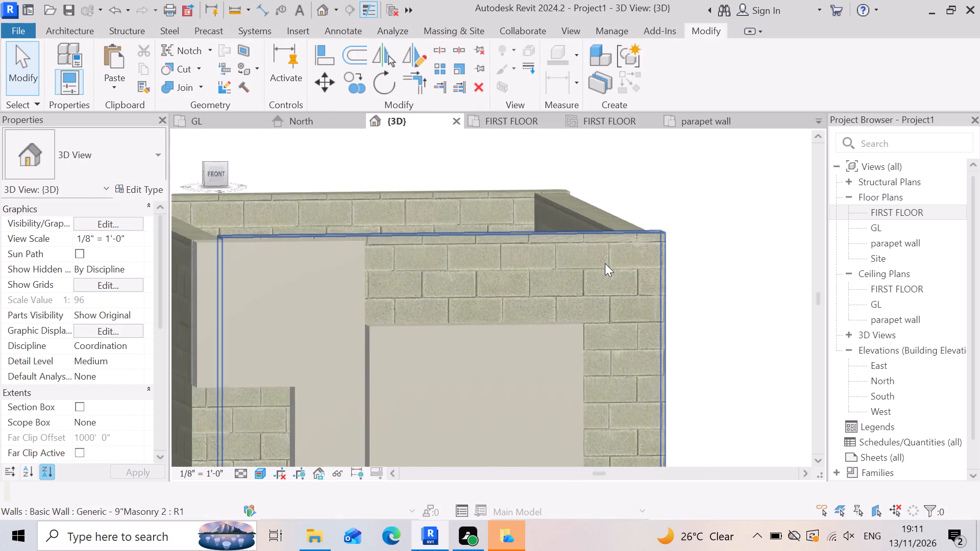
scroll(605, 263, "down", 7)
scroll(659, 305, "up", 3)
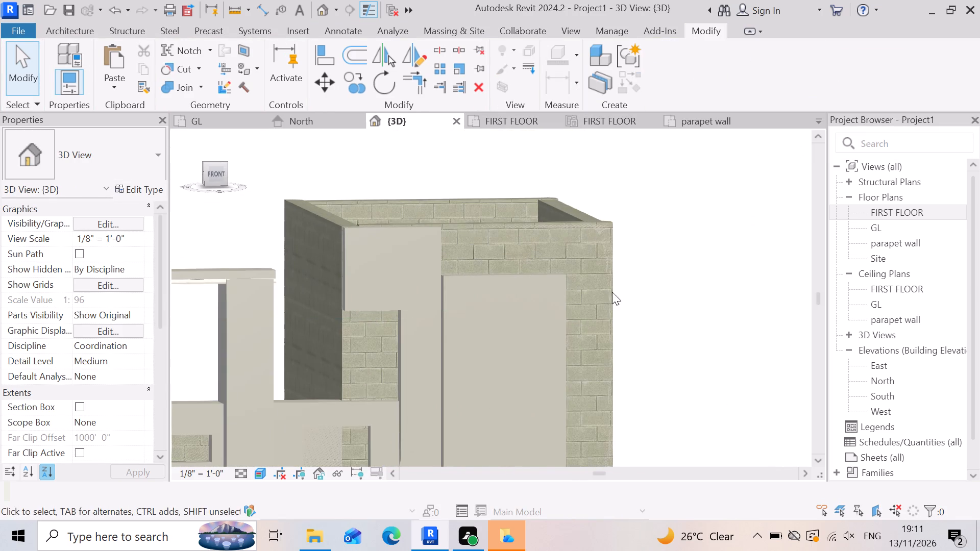
Undo finishing the in-place model and stretch the lower edge of the extrusion's top band downward to deepen the band.
key("ctrl+z")
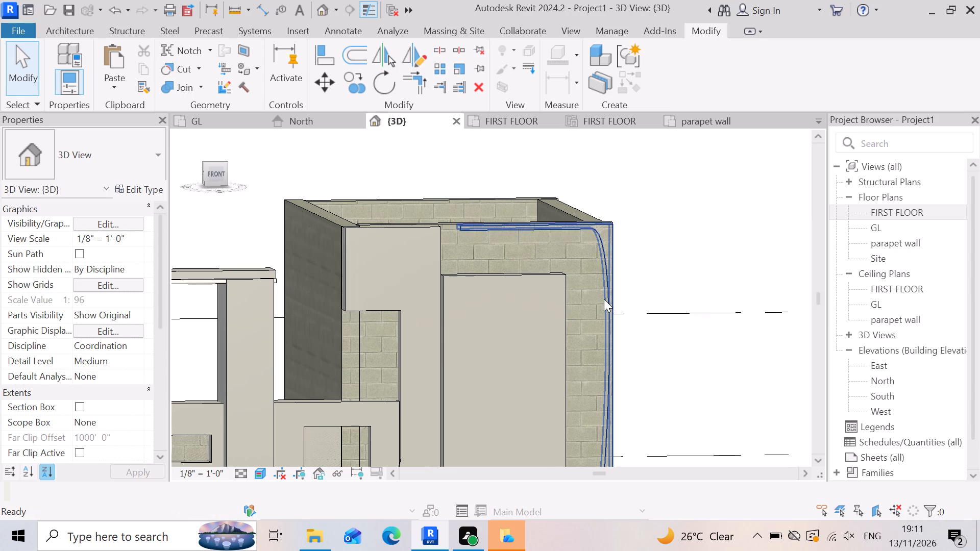
scroll(612, 222, "down", 4)
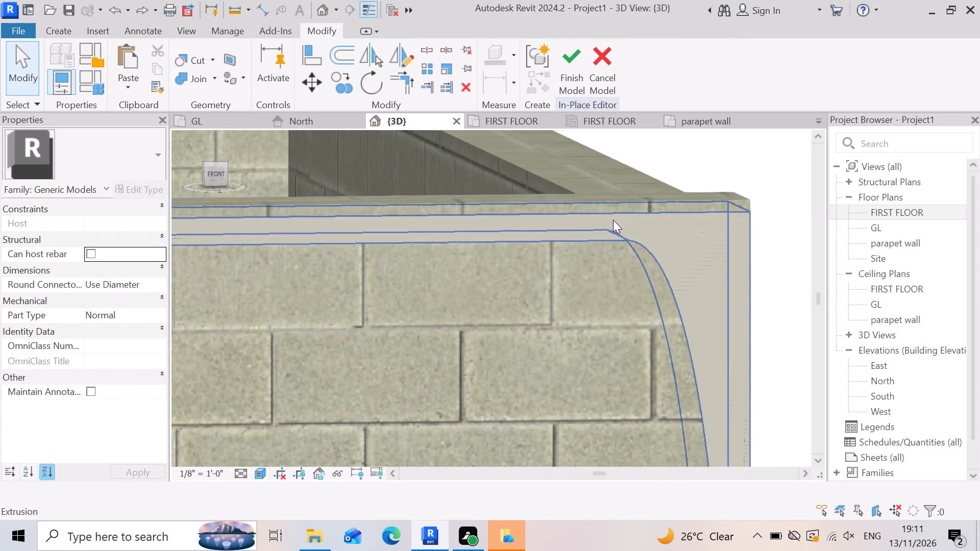
left_click(670, 282)
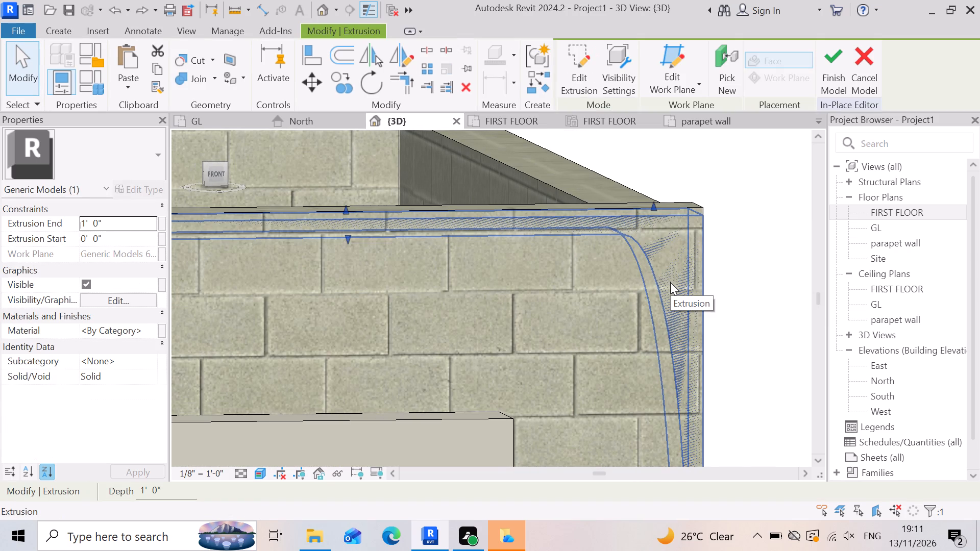
left_click_drag(350, 234, 347, 263)
left_click(348, 263)
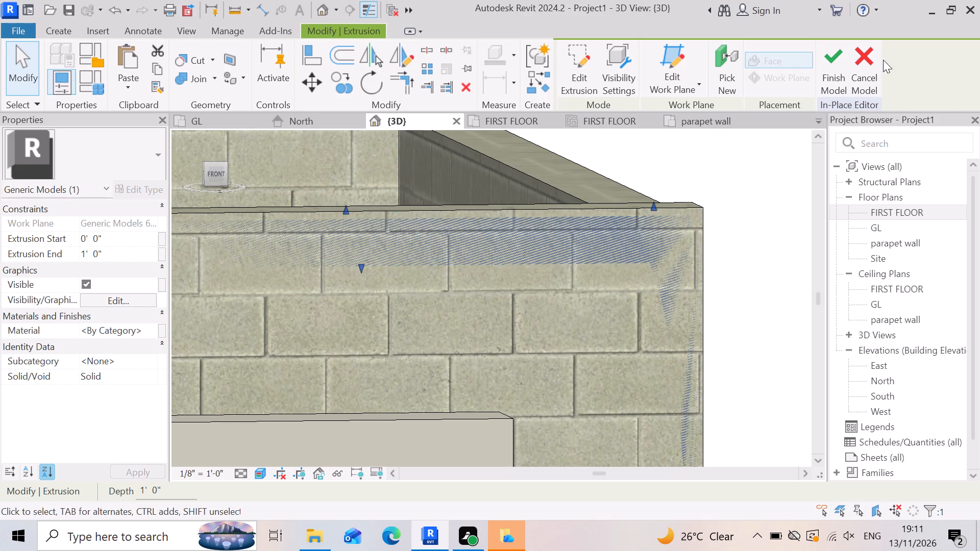
Keep the changes to the curved-edge extrusion and finish the in-place model.
left_click(869, 64)
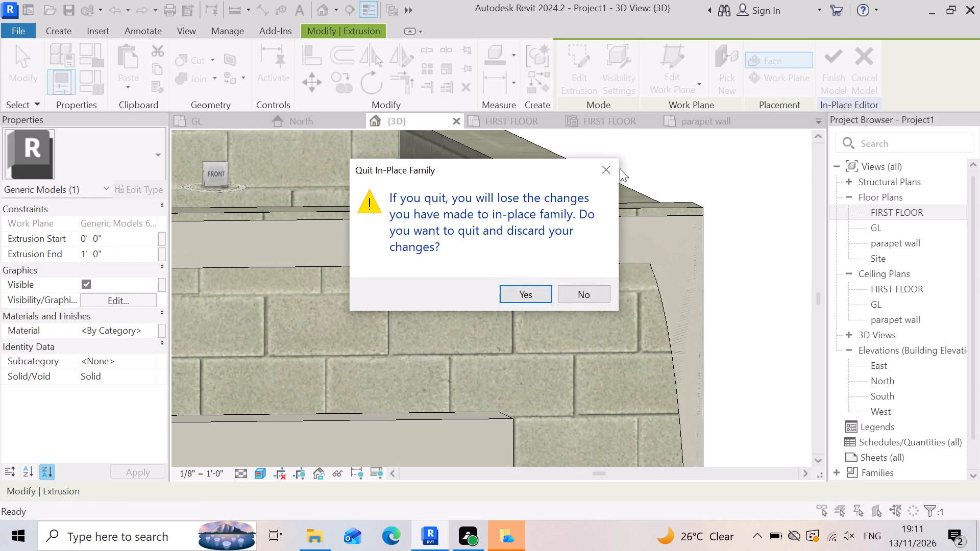
left_click(598, 168)
scroll(608, 222, "down", 8)
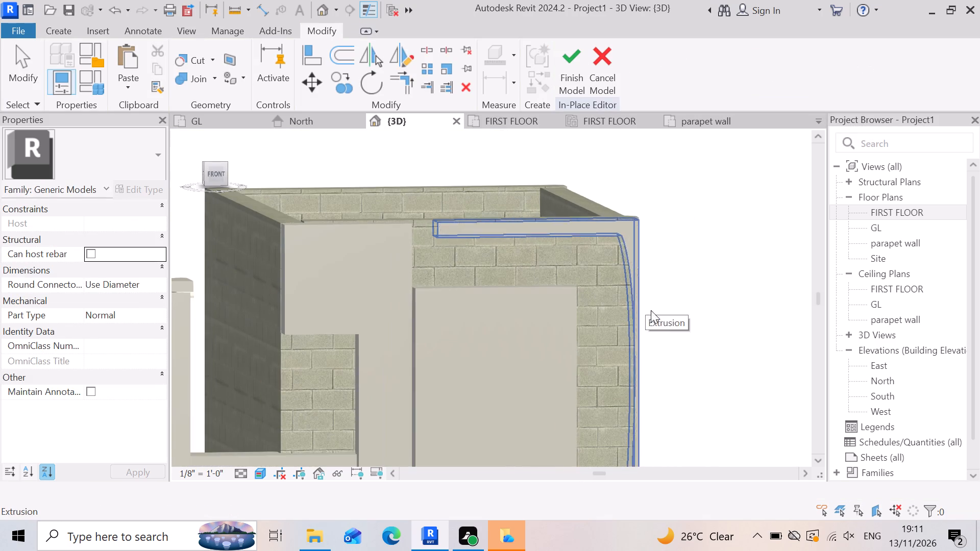
left_click(566, 50)
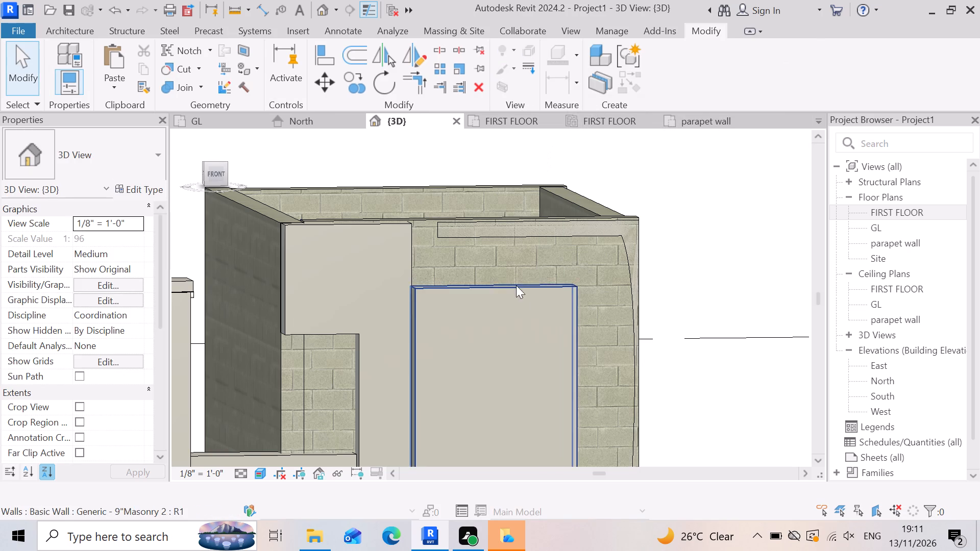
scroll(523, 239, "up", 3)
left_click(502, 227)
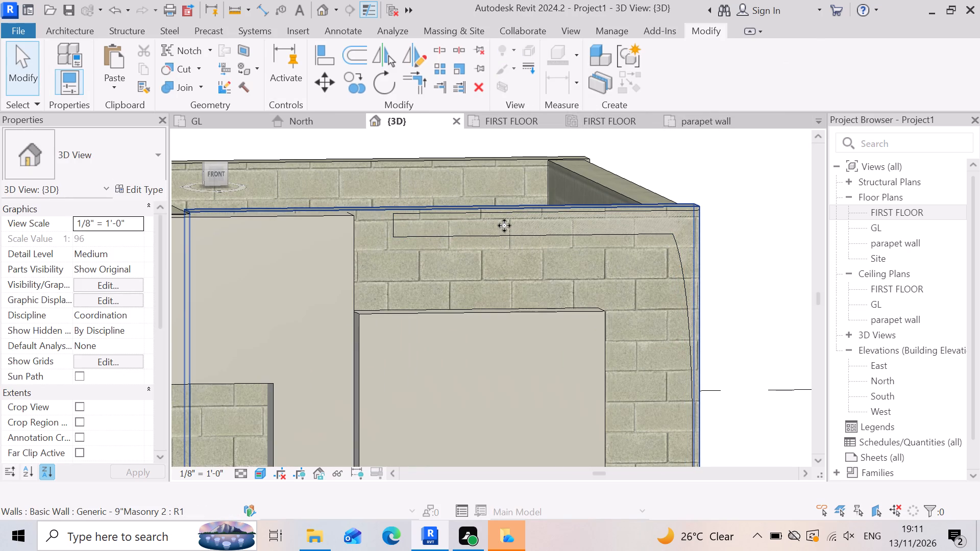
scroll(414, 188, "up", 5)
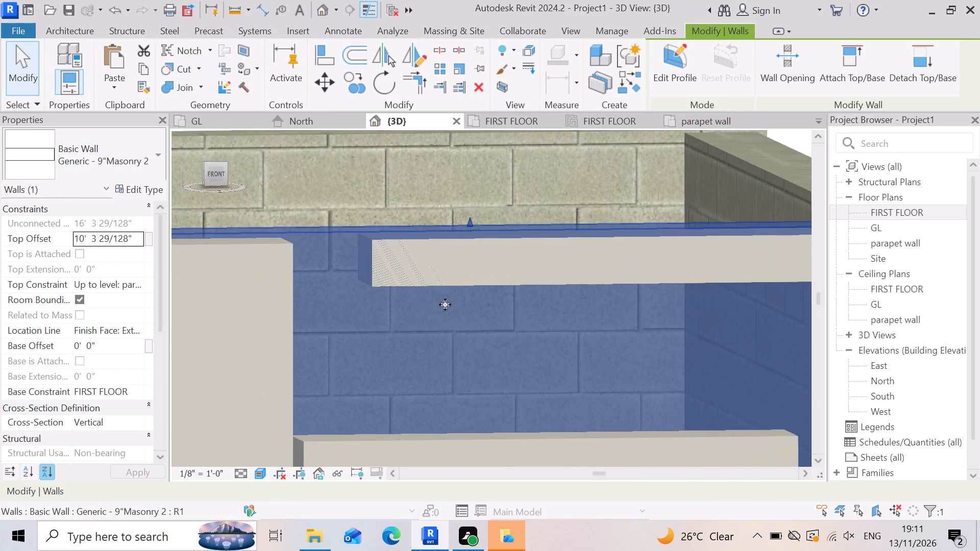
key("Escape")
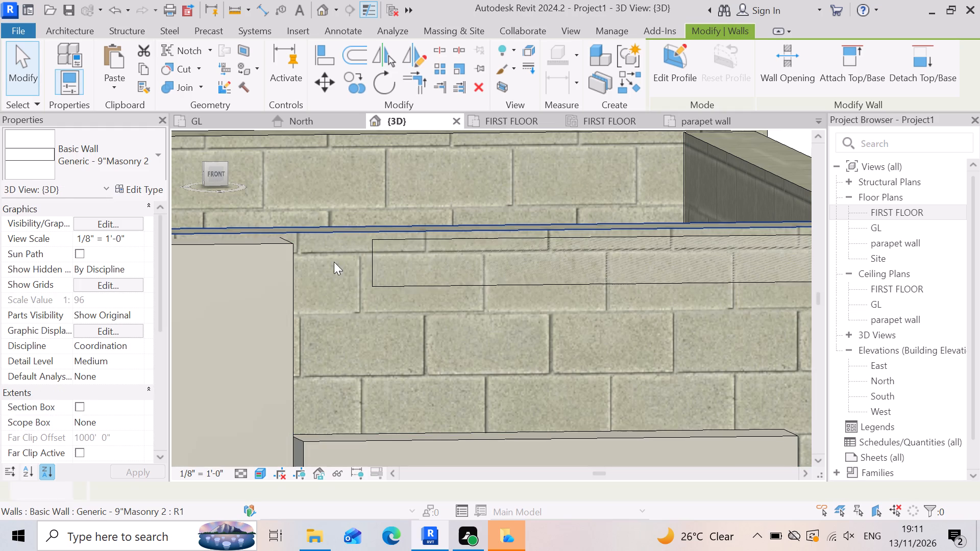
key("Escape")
Stretch the back face of the tower's curved-edge generic model so the extrusion reaches deeper into the building.
scroll(516, 240, "down", 13)
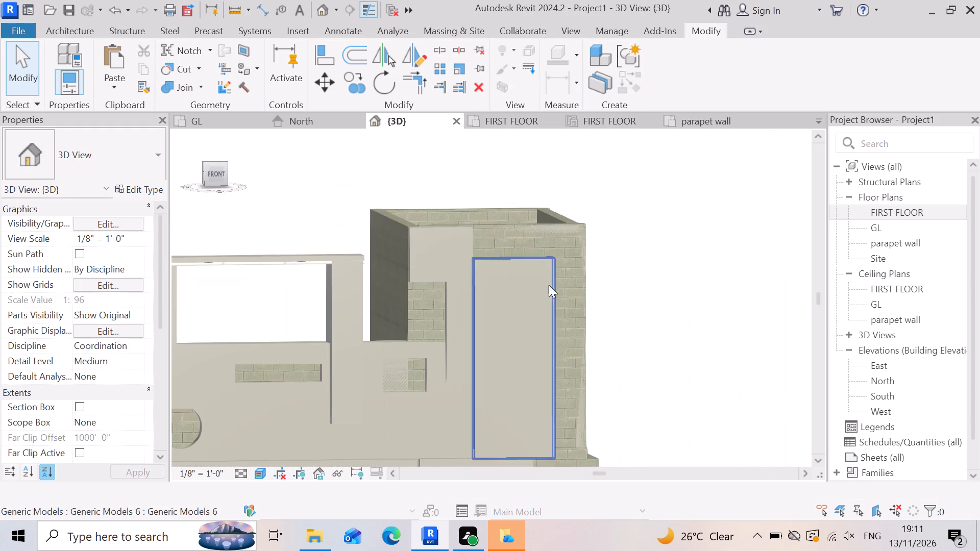
scroll(643, 217, "down", 4)
scroll(606, 424, "up", 3)
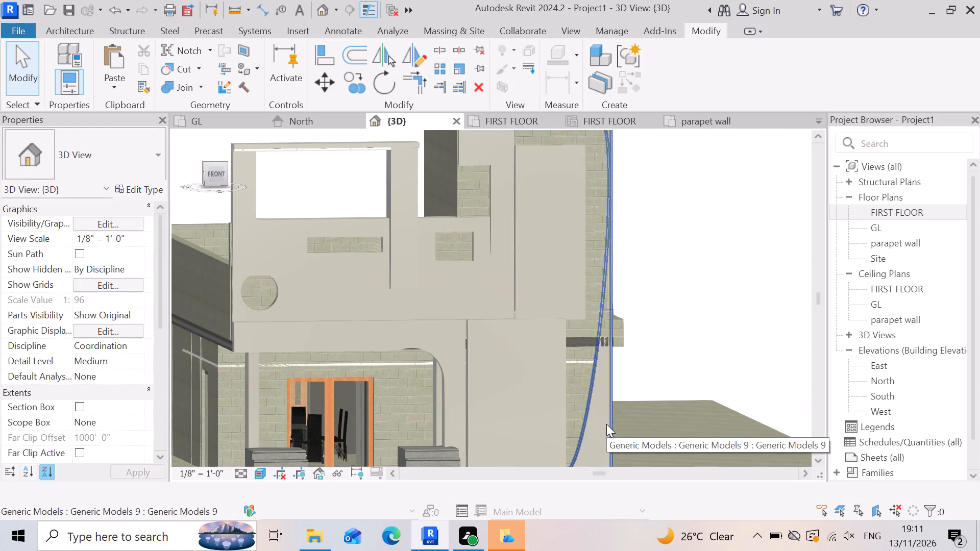
left_click(604, 406)
scroll(632, 360, "down", 4)
scroll(603, 331, "up", 1)
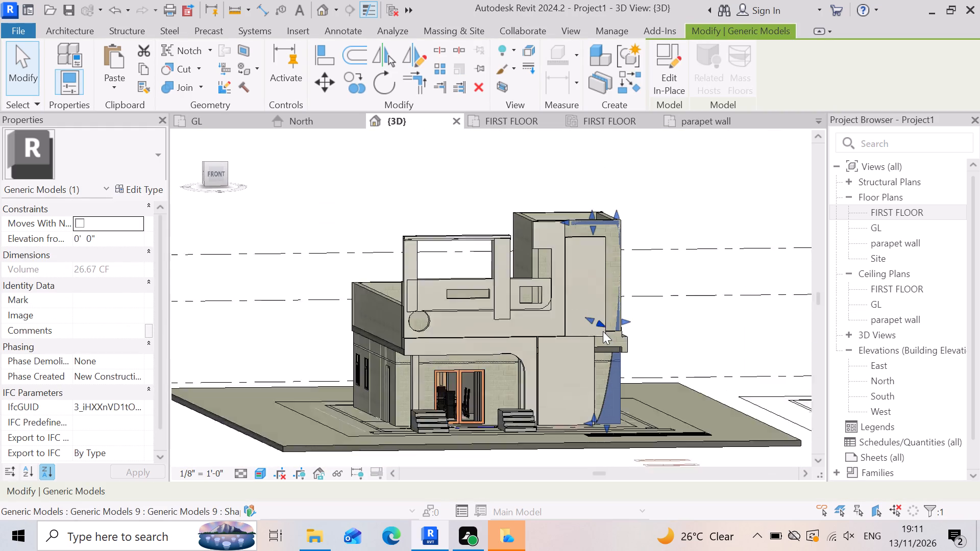
scroll(587, 452, "up", 3)
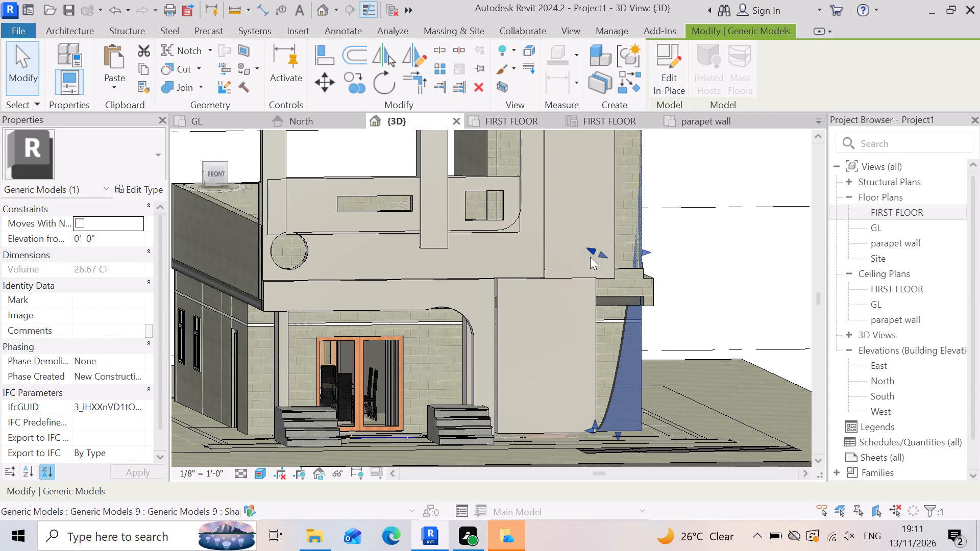
left_click_drag(599, 252, 593, 254)
left_click_drag(593, 254, 559, 255)
left_click(559, 255)
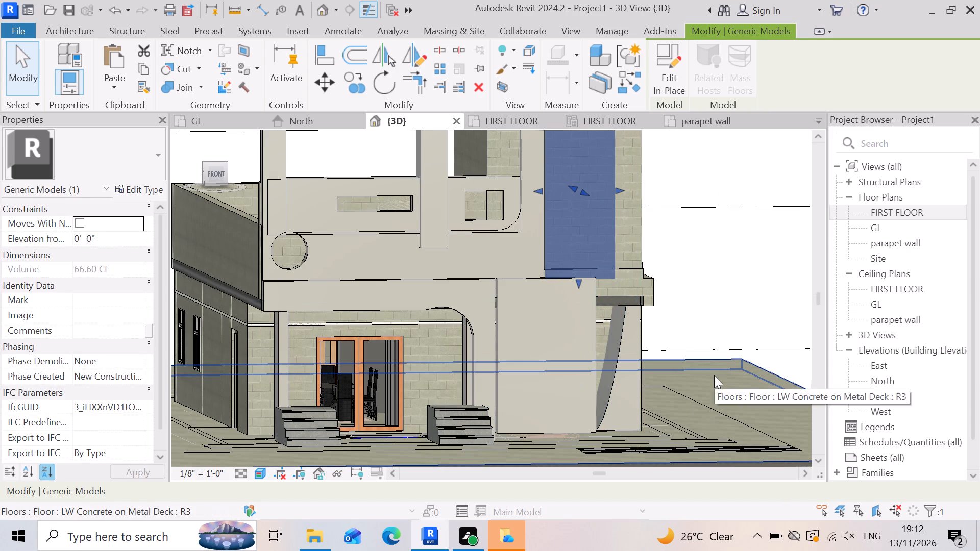
key("Escape")
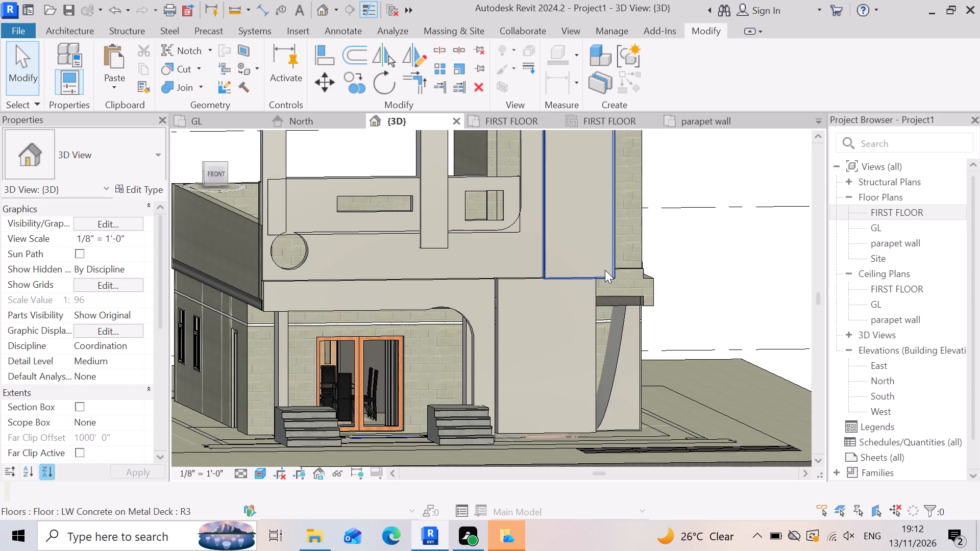
Examine how the deepened curved-edge model sits against the tower's front panels and at the base.
left_click(605, 270)
scroll(605, 270, "down", 5)
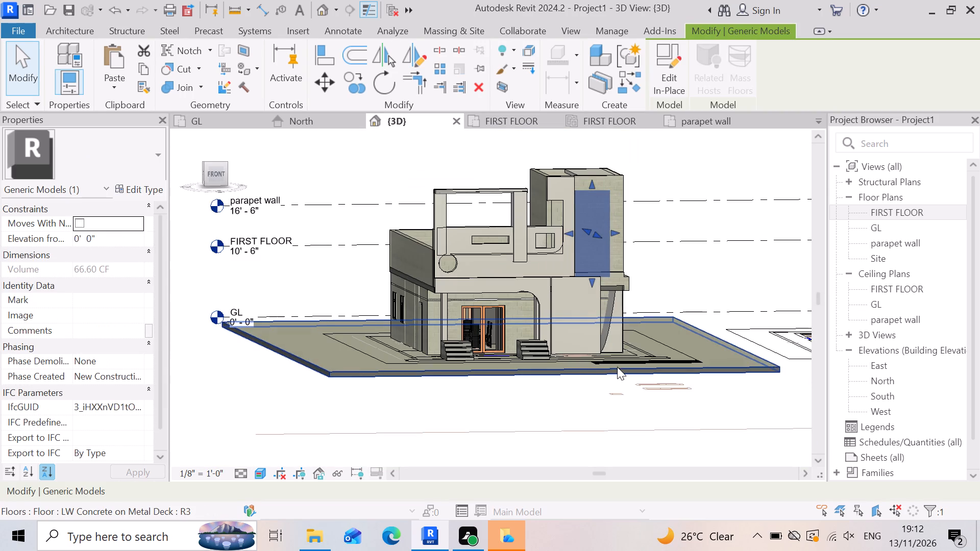
scroll(643, 356, "up", 6)
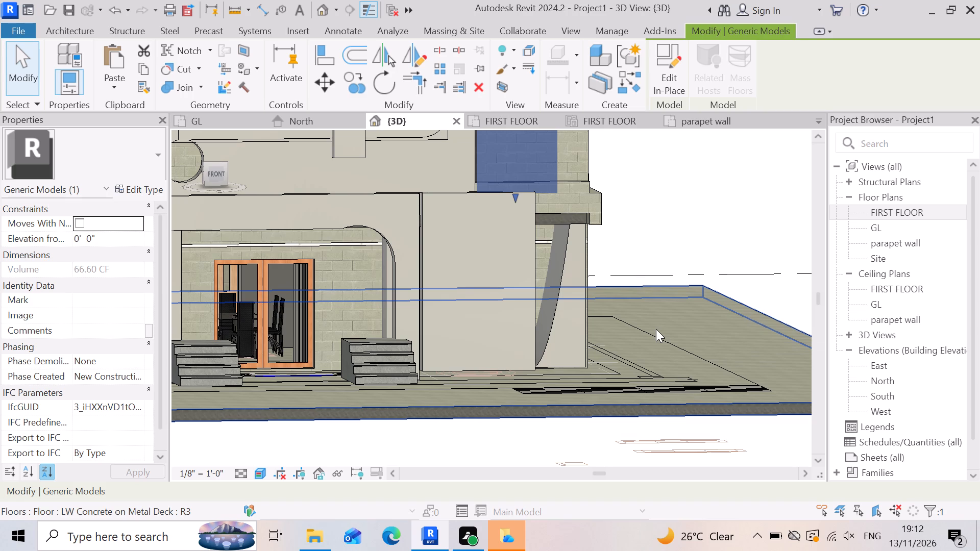
scroll(480, 374, "down", 5)
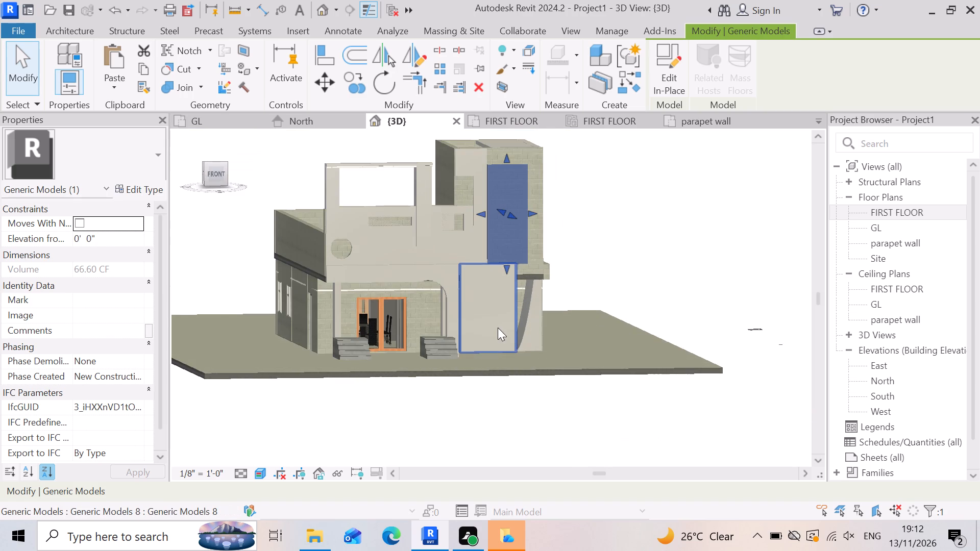
left_click(534, 321)
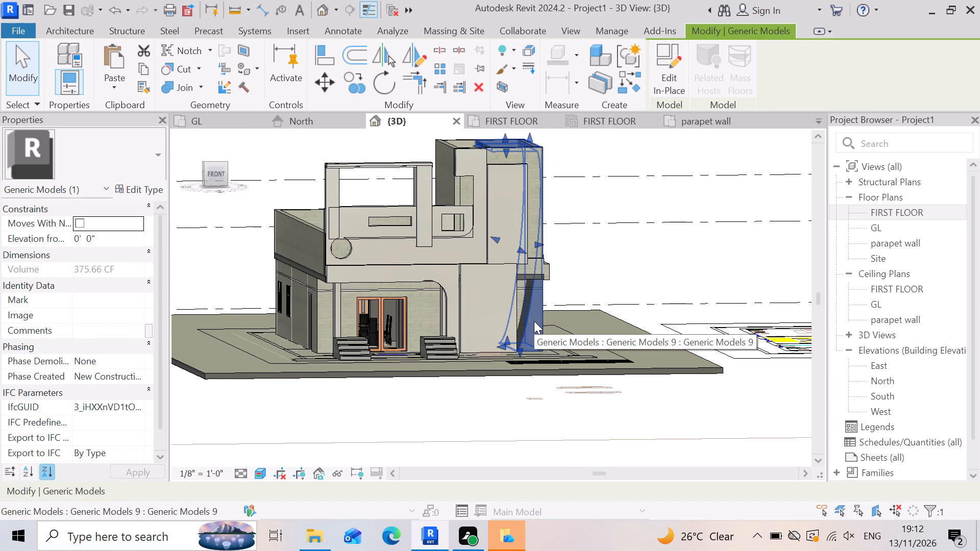
key("Escape")
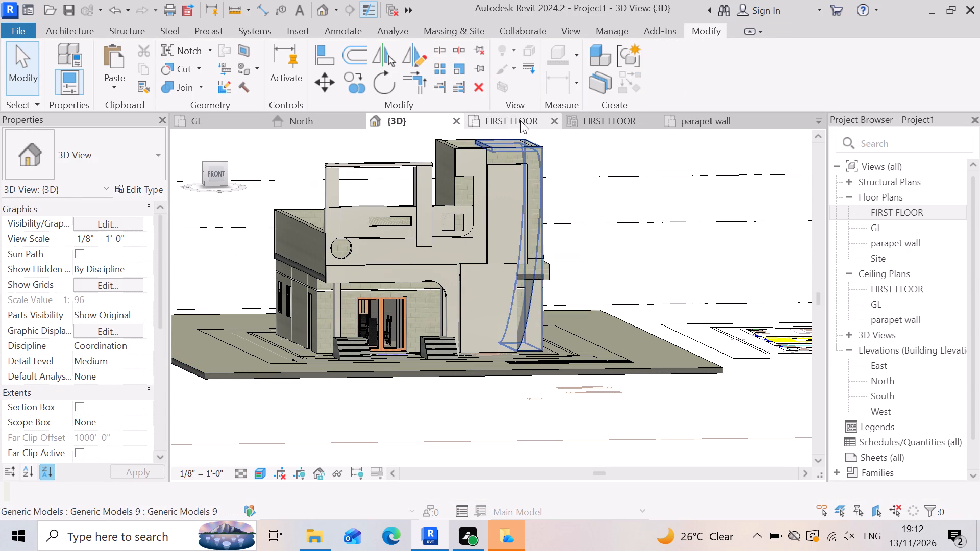
Stretch the underside of the curved-edge model's top band further down the tower.
scroll(509, 134, "up", 5)
left_click(496, 145)
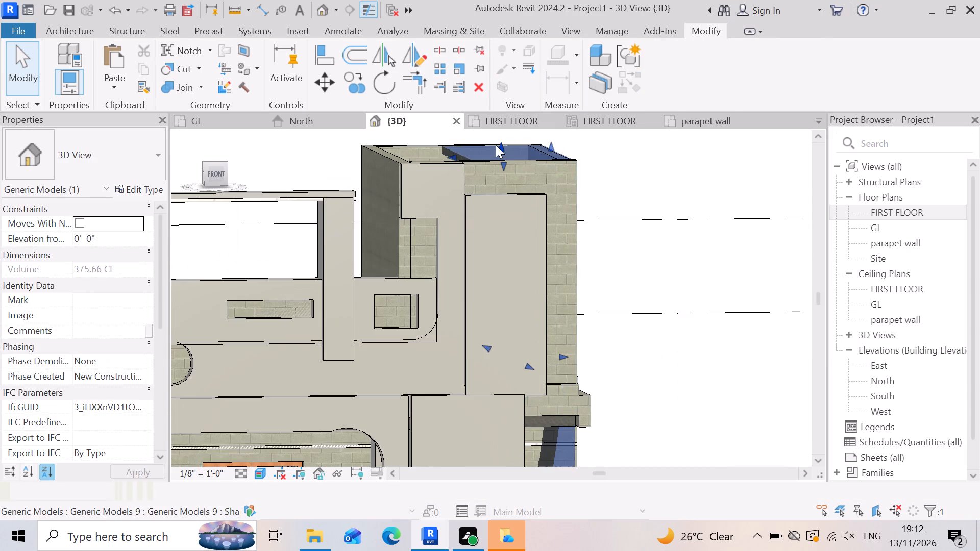
scroll(525, 204, "up", 4)
scroll(535, 220, "down", 4)
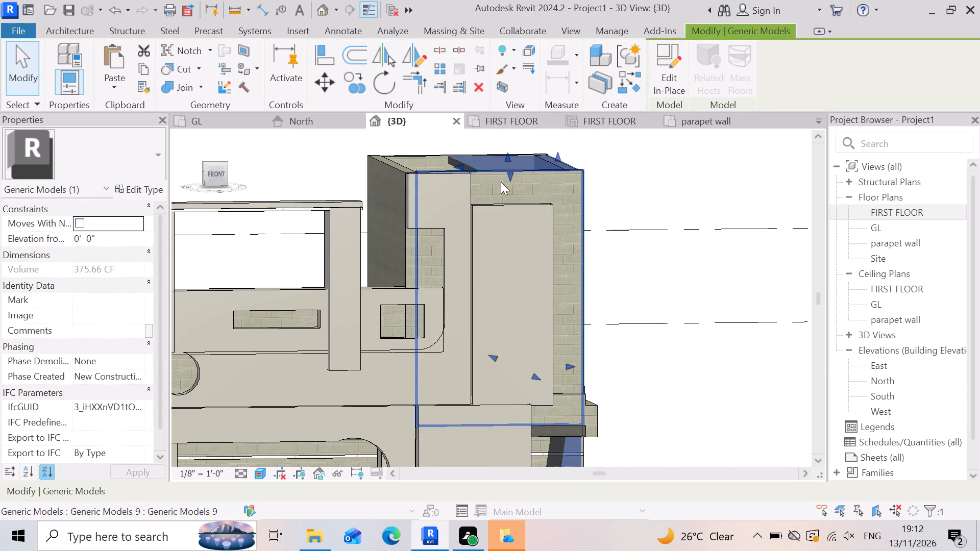
left_click_drag(510, 176, 514, 194)
left_click(514, 194)
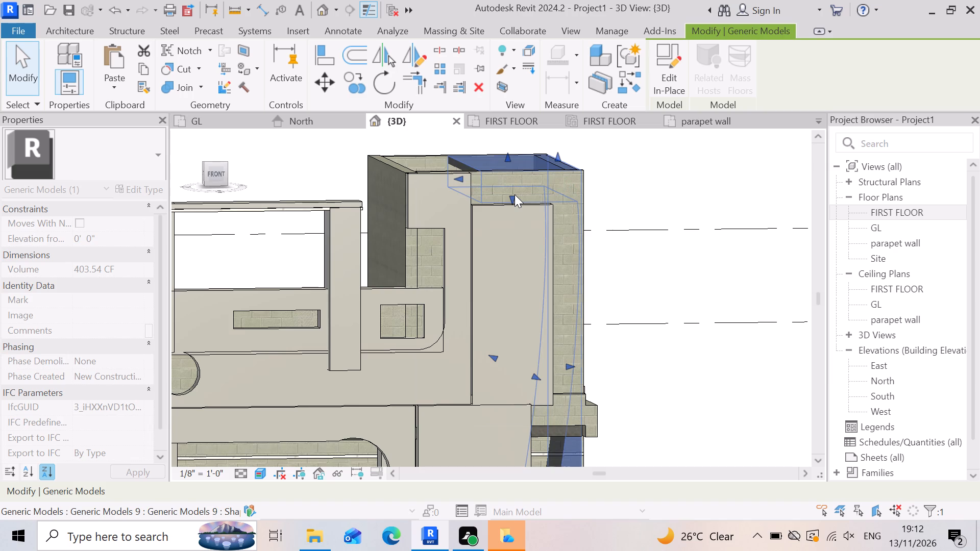
key("Escape")
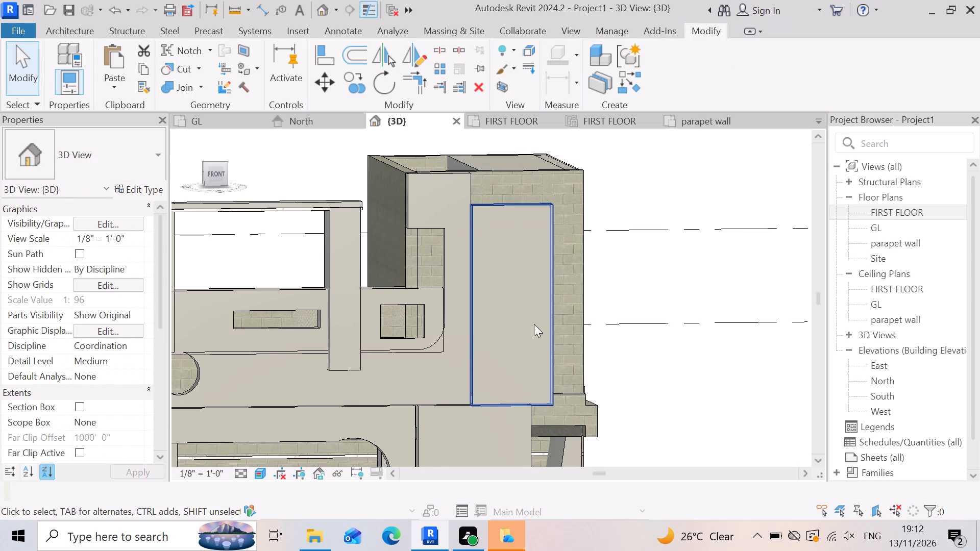
Select the tall rectangular cladding panel on the tower's upper front.
left_click(542, 323)
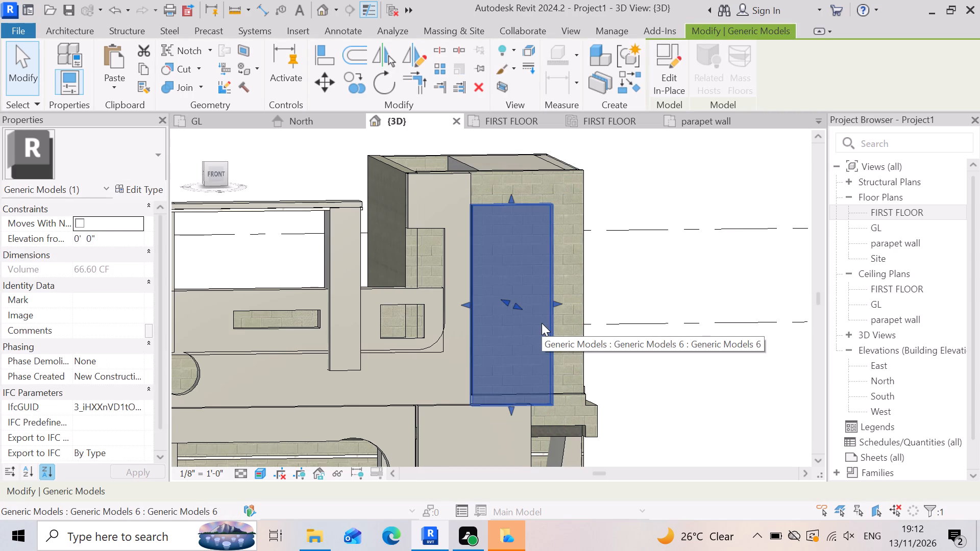
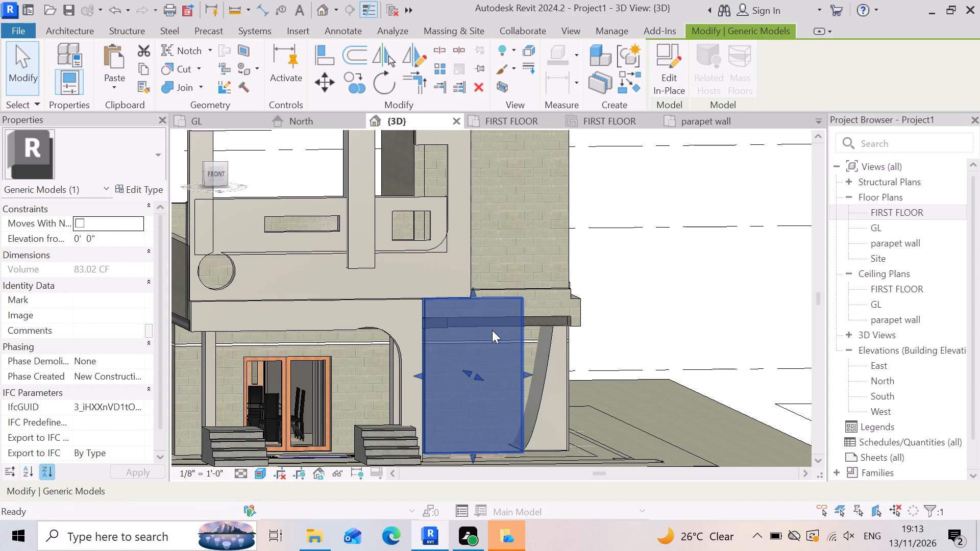
Select the tower's curved-edge generic model and examine its extent from the building's front, underside and right side.
scroll(483, 447, "up", 3)
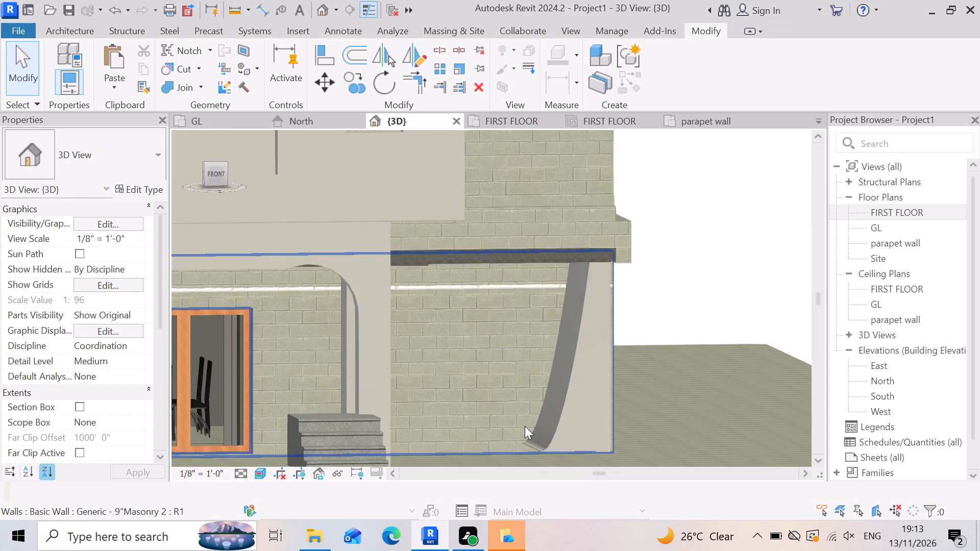
left_click(543, 407)
scroll(543, 407, "down", 5)
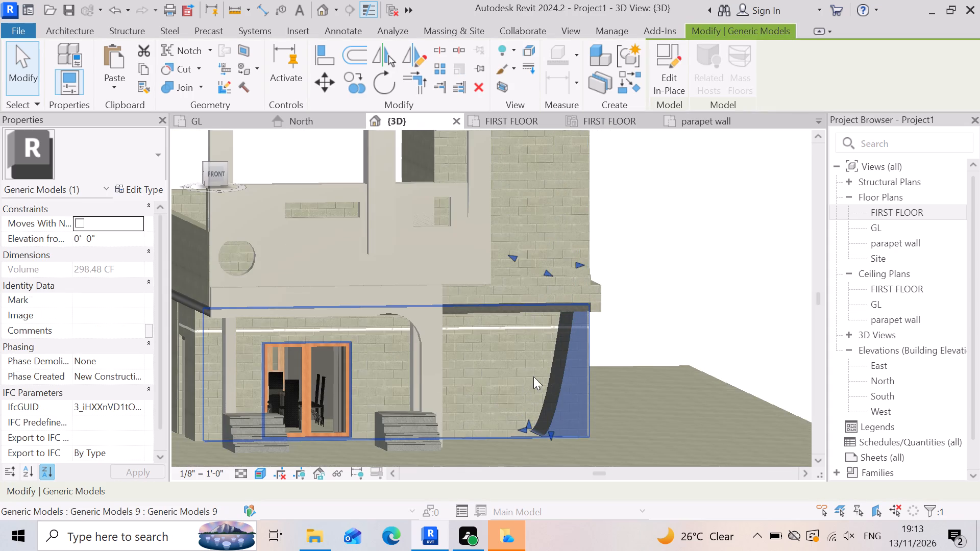
scroll(533, 377, "down", 1)
scroll(520, 417, "down", 3)
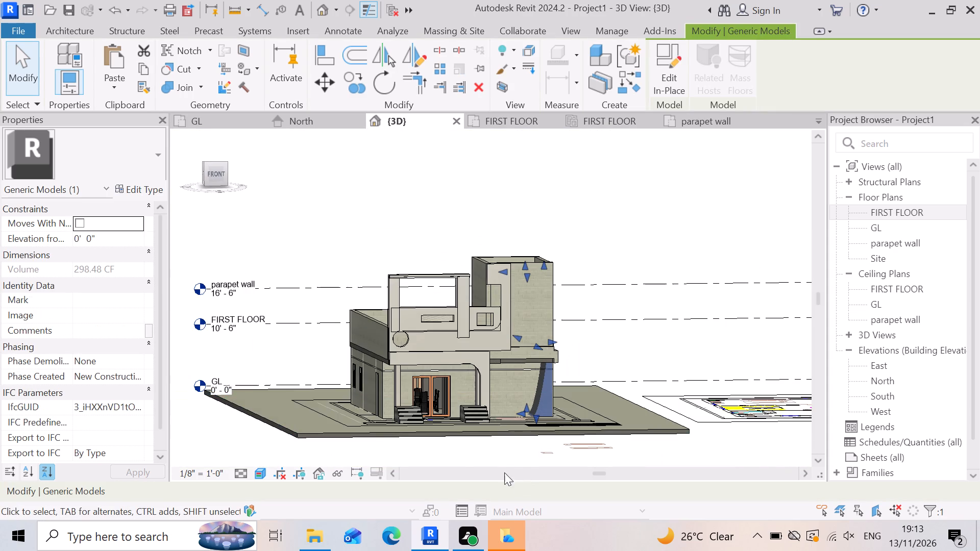
middle_click_drag(456, 448, 452, 442, "shift")
right_click_drag(455, 447, 456, 386, "shift")
middle_click_drag(447, 431, 454, 391, "shift")
middle_click_drag(455, 390, 456, 386, "shift")
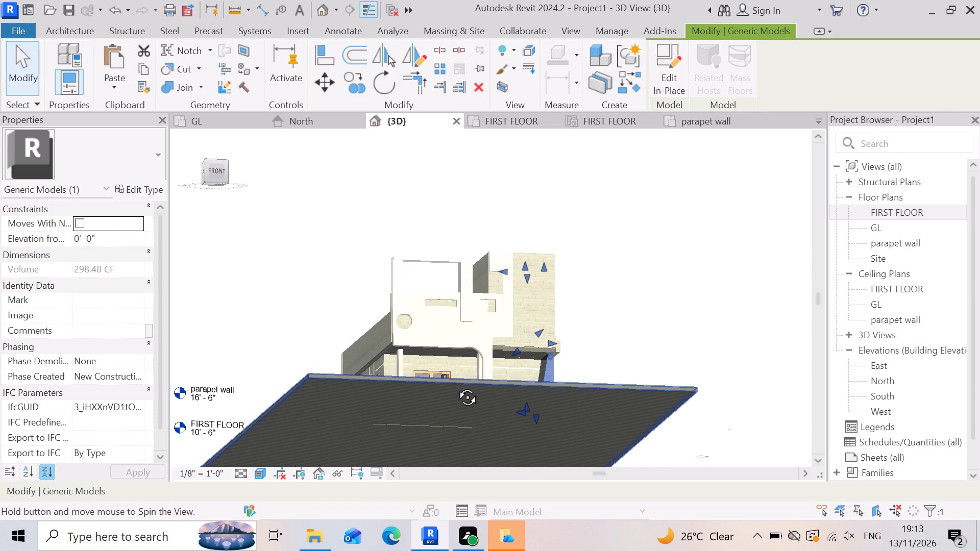
middle_click_drag(456, 386, 406, 417, "shift")
right_click_drag(456, 386, 342, 438, "shift")
middle_click_drag(402, 418, 342, 438, "shift")
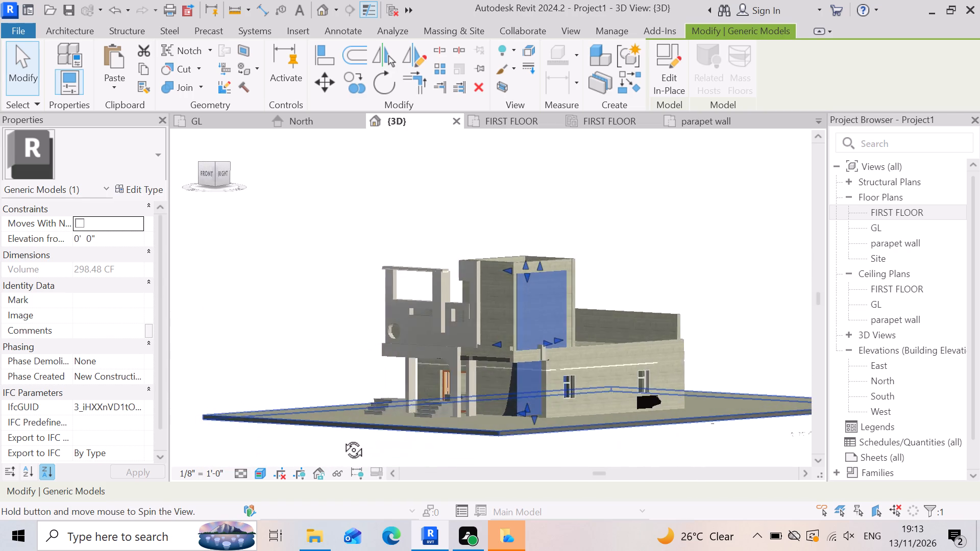
middle_click_drag(342, 438, 297, 437, "shift")
right_click_drag(342, 438, 297, 437, "shift")
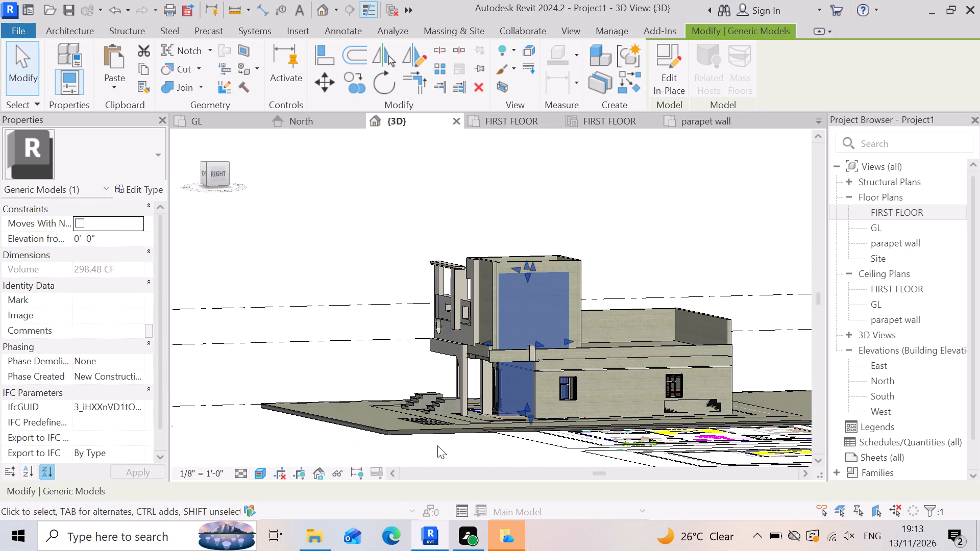
Clear the selection and pick the curved-edge generic model again by its side face on the tower's upper right elevation.
key("Escape")
left_click(544, 318)
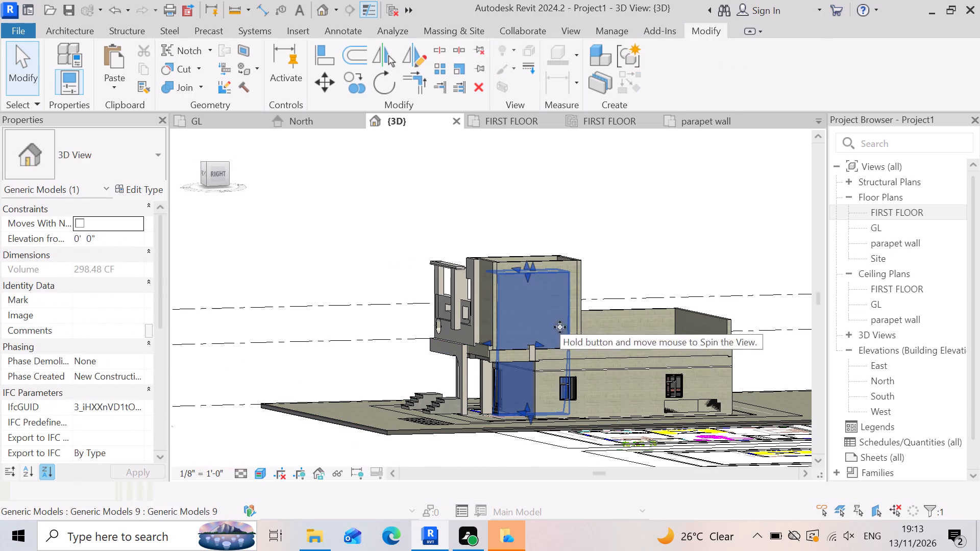
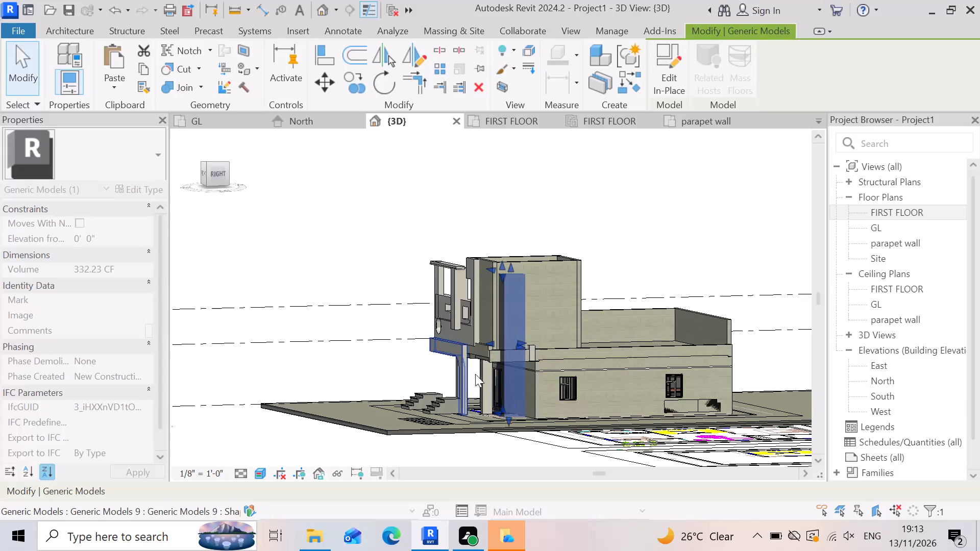
Examine how the curved-edge generic model meets the tower, from the building's right side round to its front.
scroll(484, 318, "up", 3)
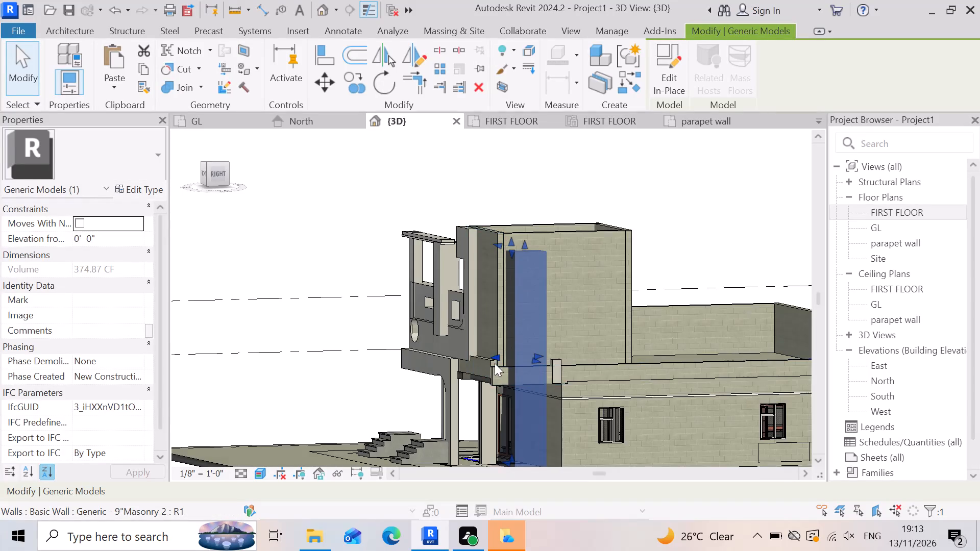
scroll(522, 350, "down", 3)
middle_click(494, 437, "shift")
middle_click_drag(493, 437, 515, 446, "shift")
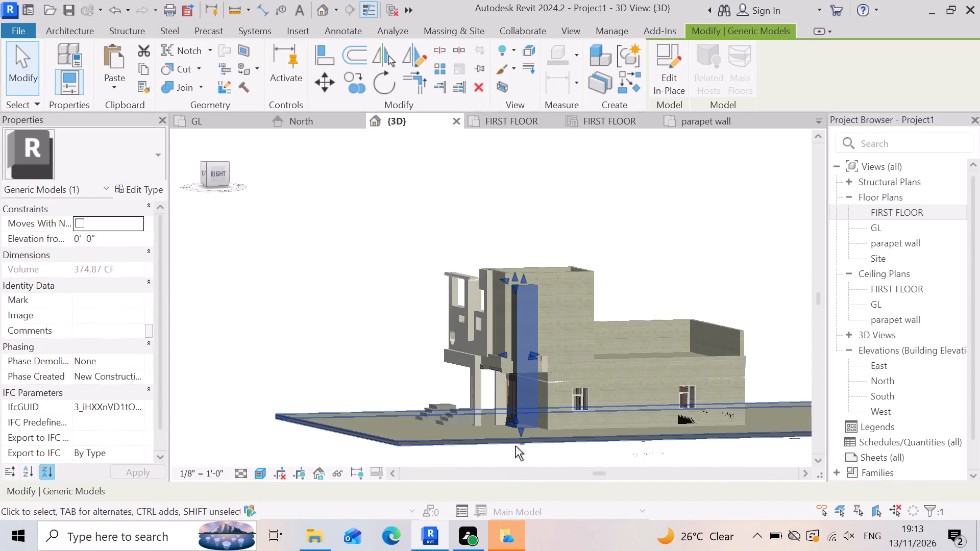
middle_click_drag(515, 446, 575, 451, "shift")
scroll(450, 364, "down", 3)
middle_click_drag(447, 358, 492, 379, "shift")
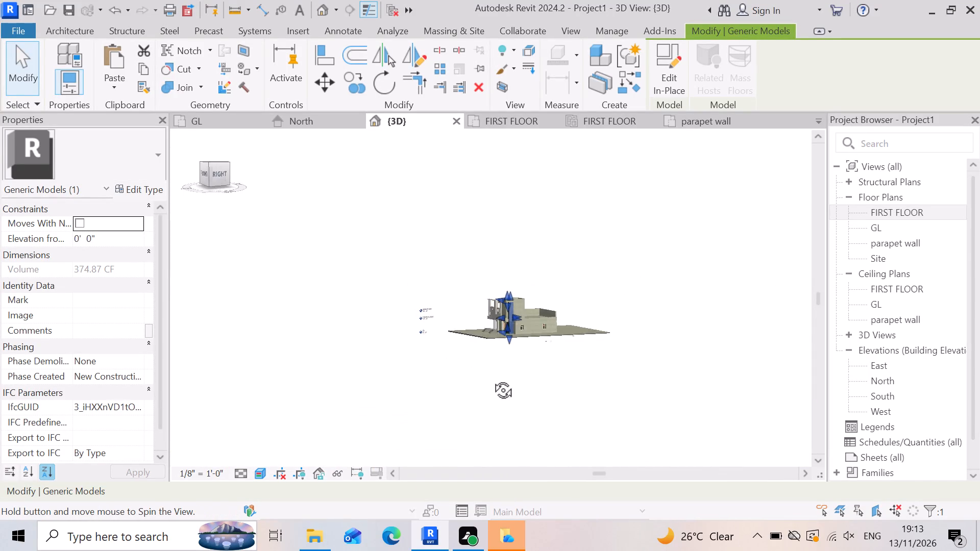
middle_click_drag(492, 379, 575, 379, "shift")
right_click_drag(572, 387, 575, 379, "shift")
left_click(457, 396)
scroll(499, 297, "up", 3)
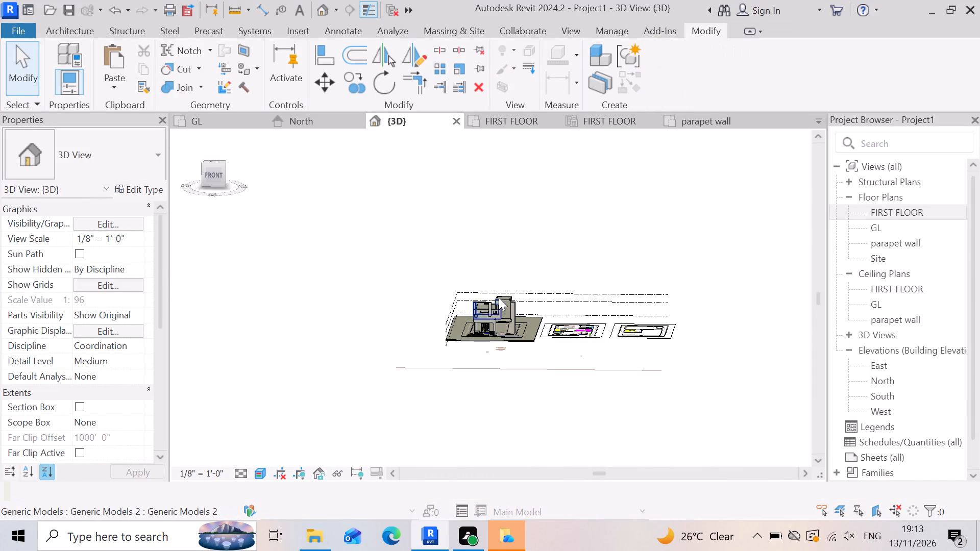
scroll(499, 297, "up", 3)
scroll(520, 372, "up", 2)
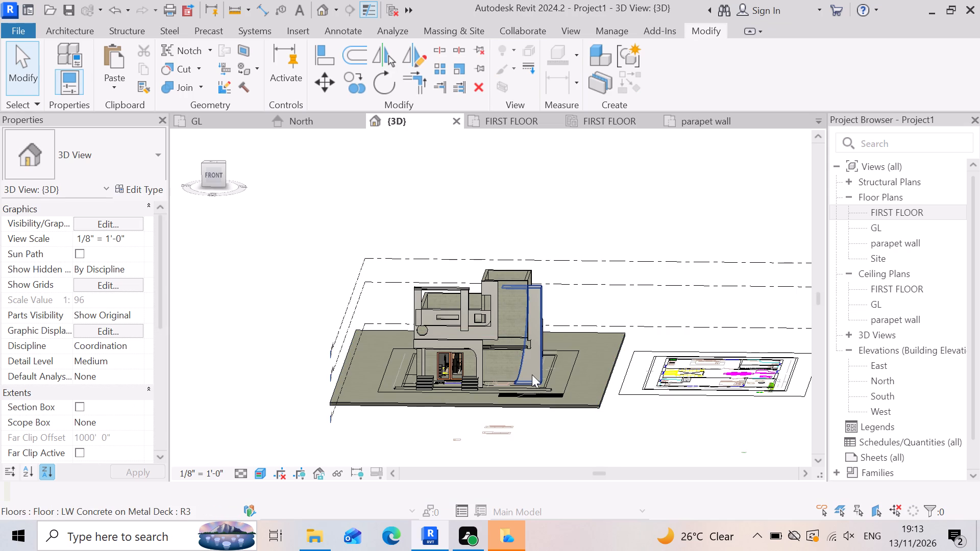
left_click(531, 374)
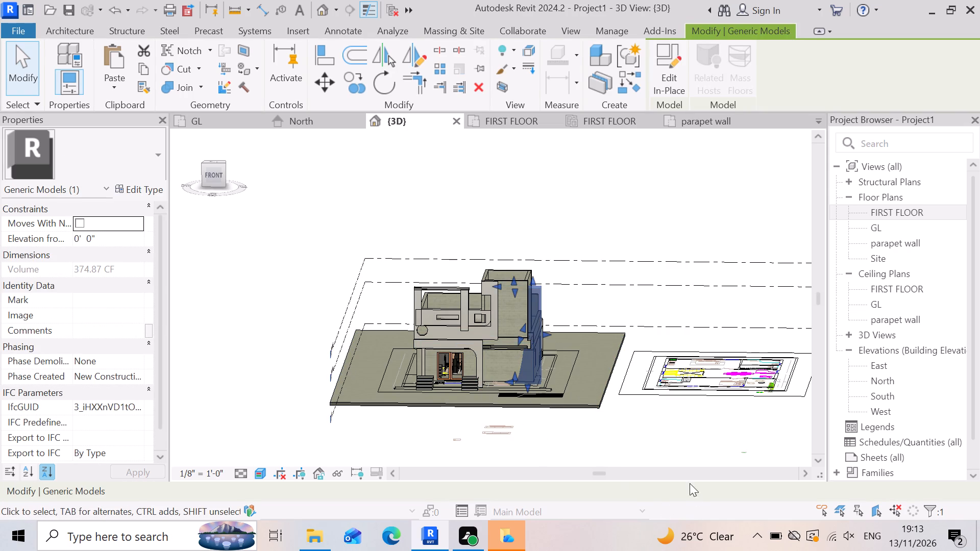
left_click(680, 444)
scroll(525, 392, "up", 3)
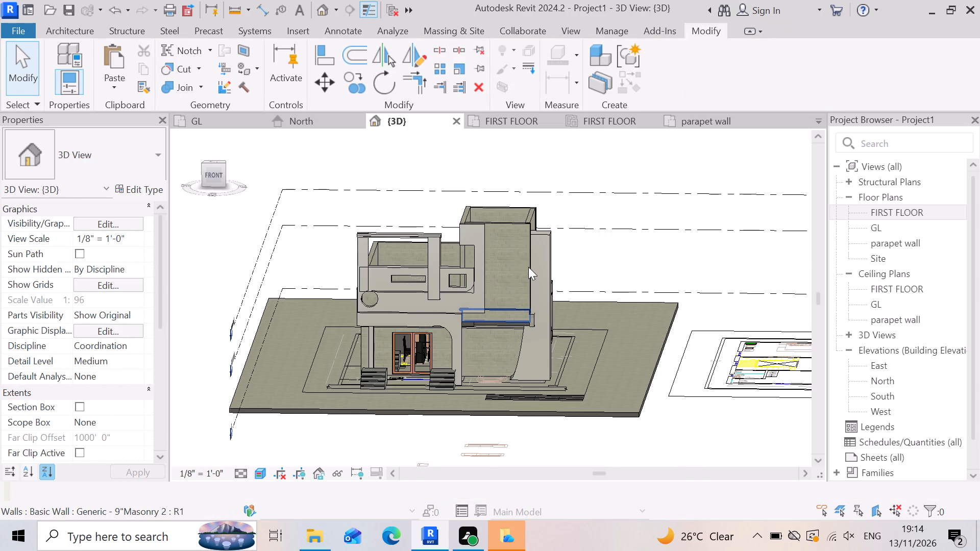
left_click(529, 264)
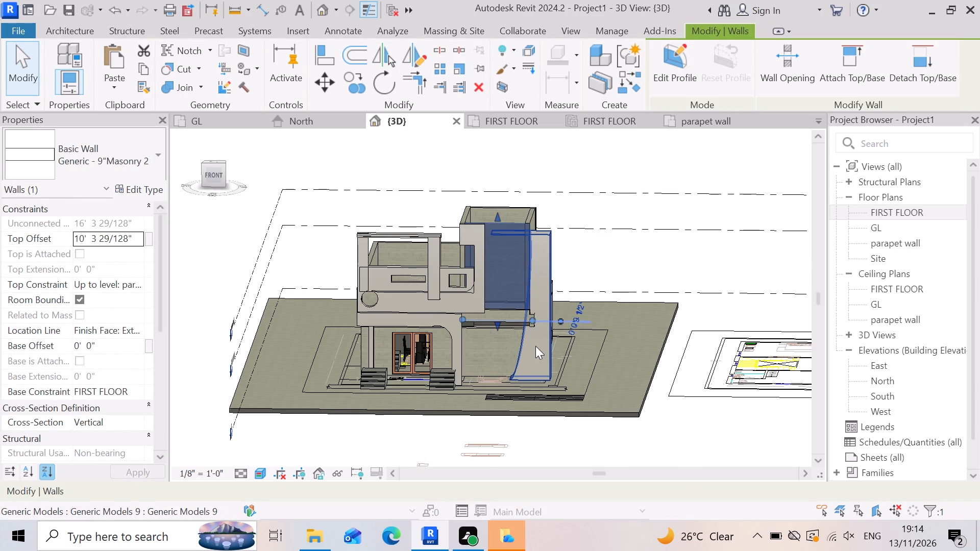
key("Escape")
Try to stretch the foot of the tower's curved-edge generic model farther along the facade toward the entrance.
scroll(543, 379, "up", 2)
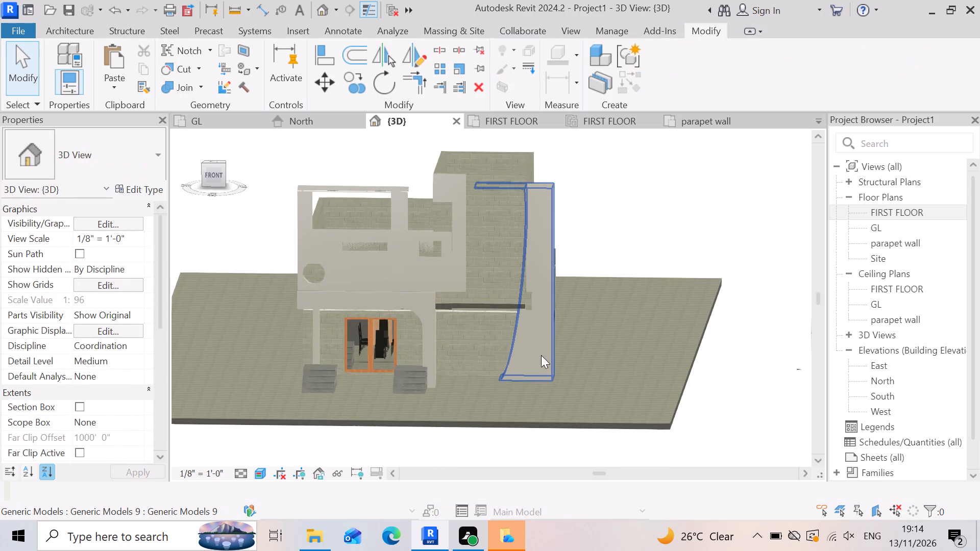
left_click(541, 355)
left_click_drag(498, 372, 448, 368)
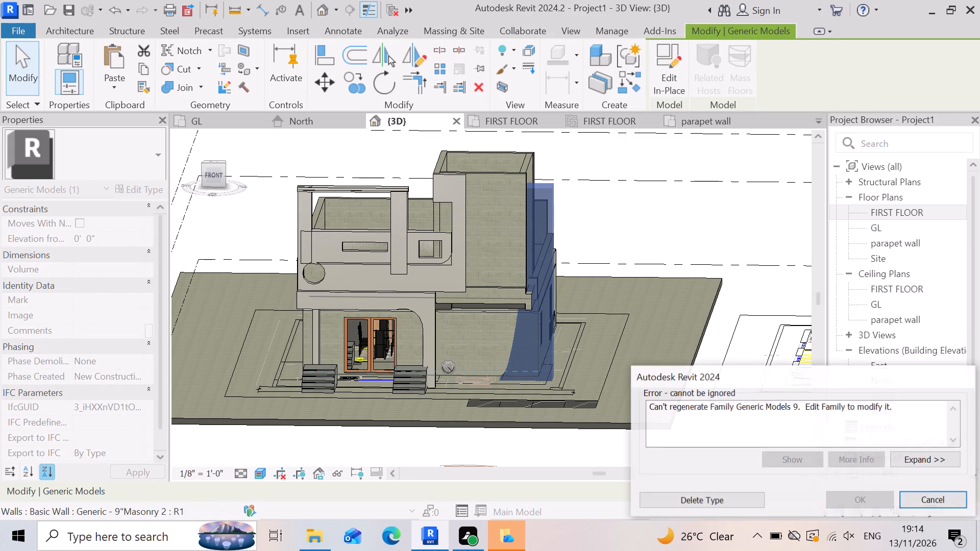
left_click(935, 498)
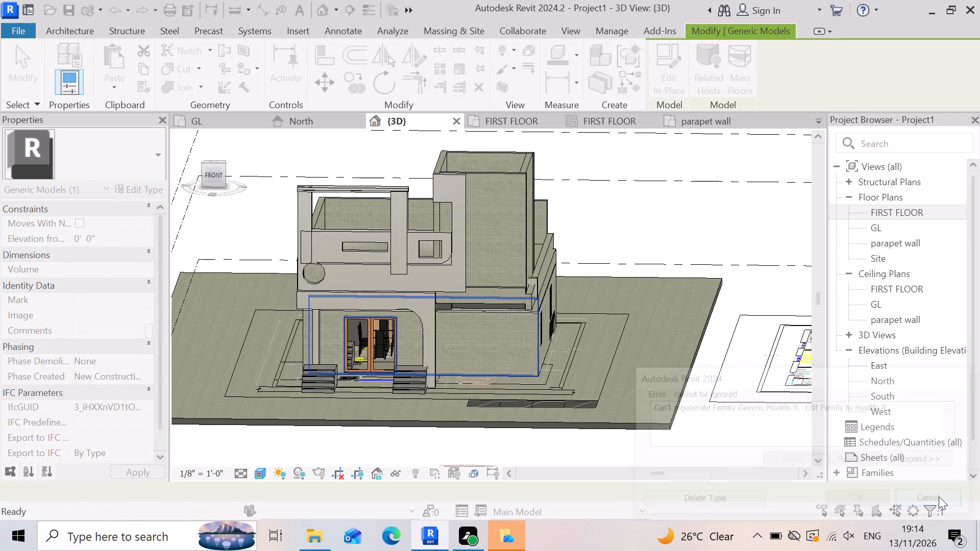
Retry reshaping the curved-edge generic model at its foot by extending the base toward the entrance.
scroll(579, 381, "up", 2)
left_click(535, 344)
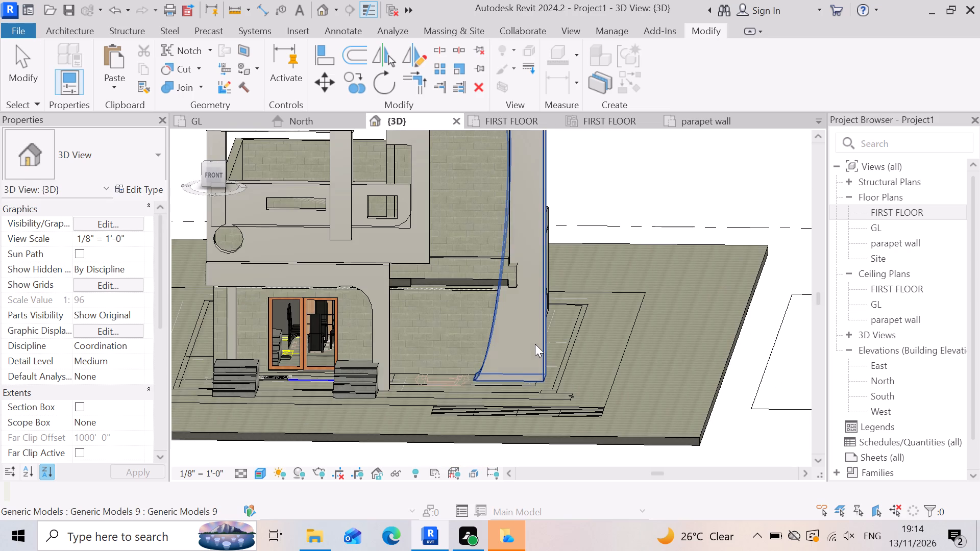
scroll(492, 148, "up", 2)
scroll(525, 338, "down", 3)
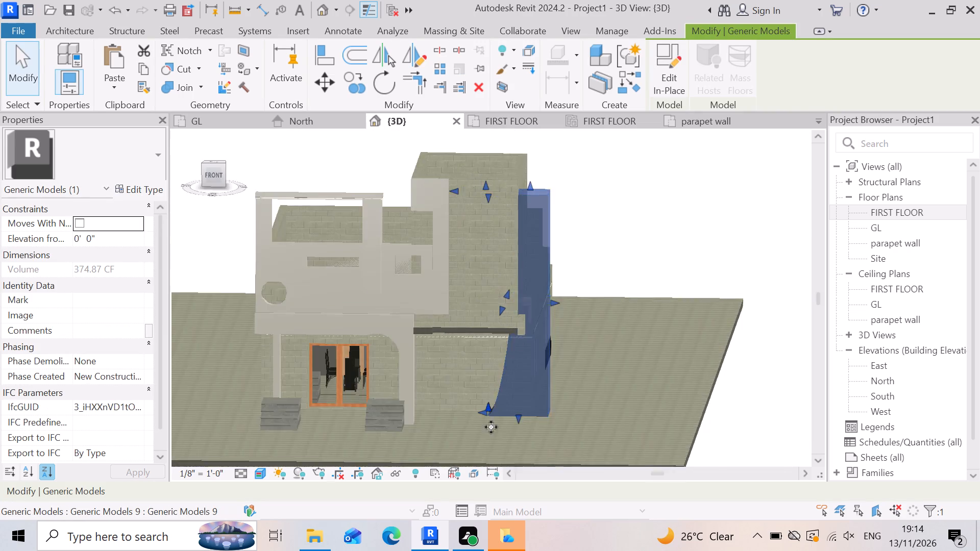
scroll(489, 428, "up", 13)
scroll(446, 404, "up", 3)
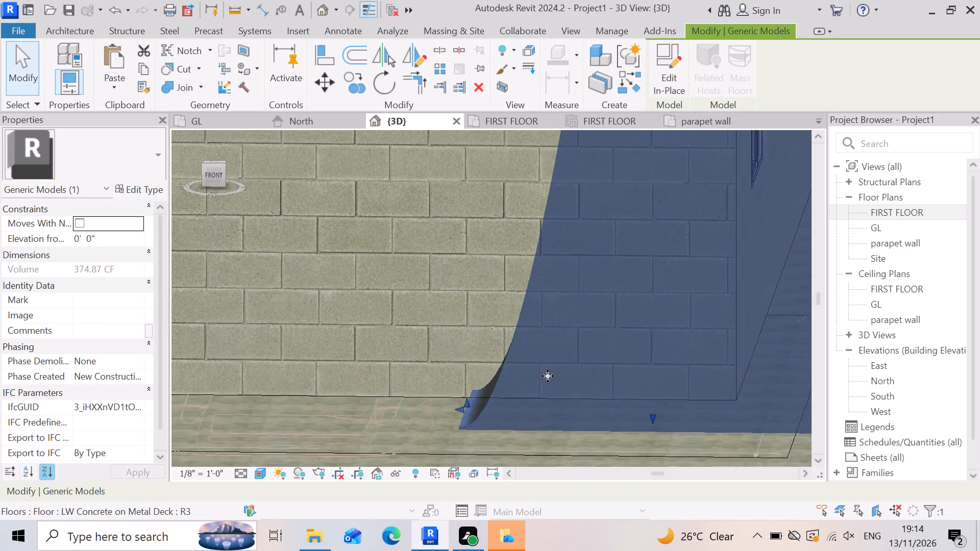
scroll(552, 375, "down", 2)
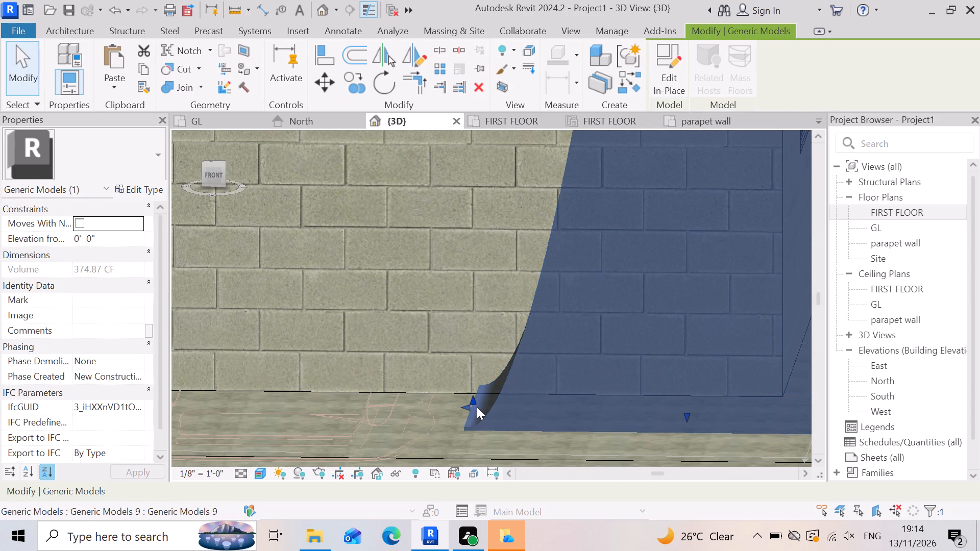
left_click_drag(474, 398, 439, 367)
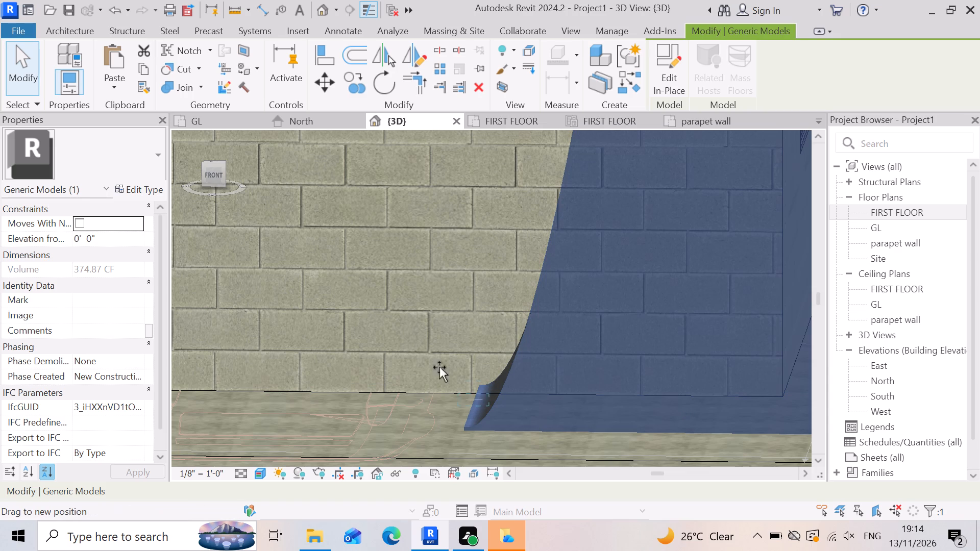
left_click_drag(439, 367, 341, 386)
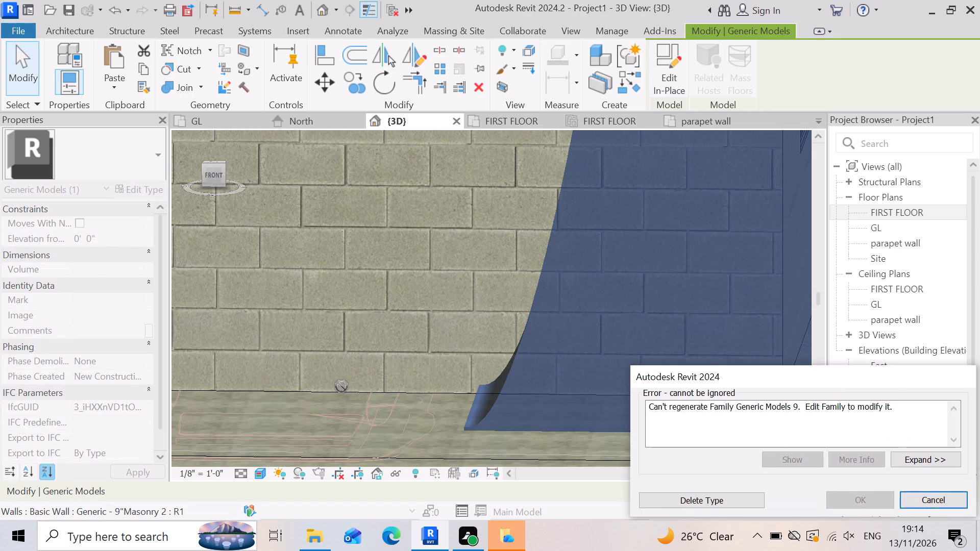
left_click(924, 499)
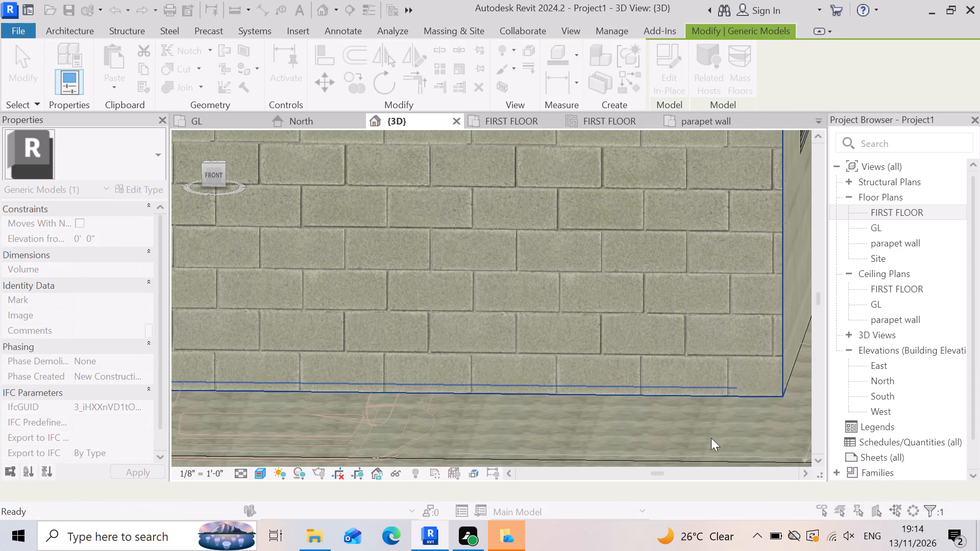
Reduce the depth of the tower's curved-edge generic model by moving its front face back toward the building.
scroll(535, 381, "down", 8)
left_click(563, 300)
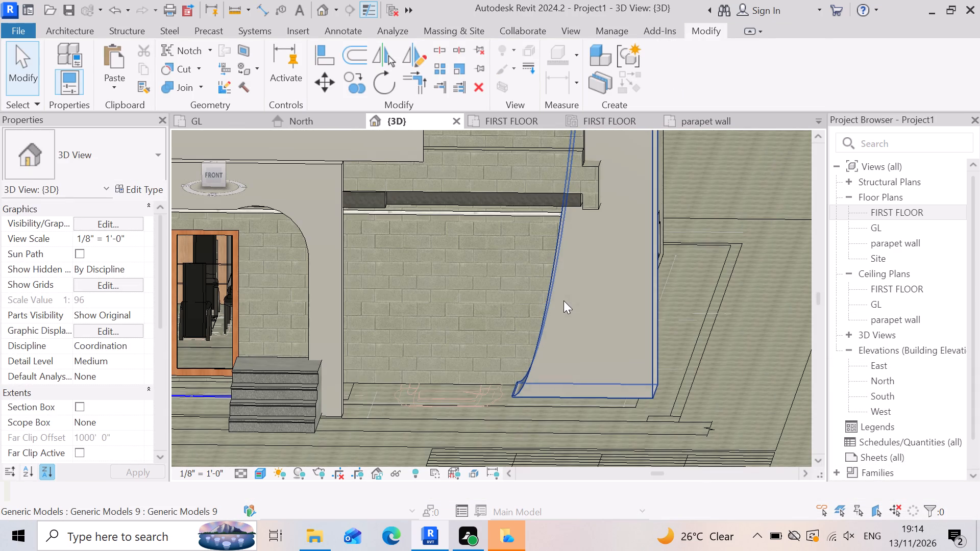
scroll(606, 345, "down", 4)
scroll(546, 221, "up", 6)
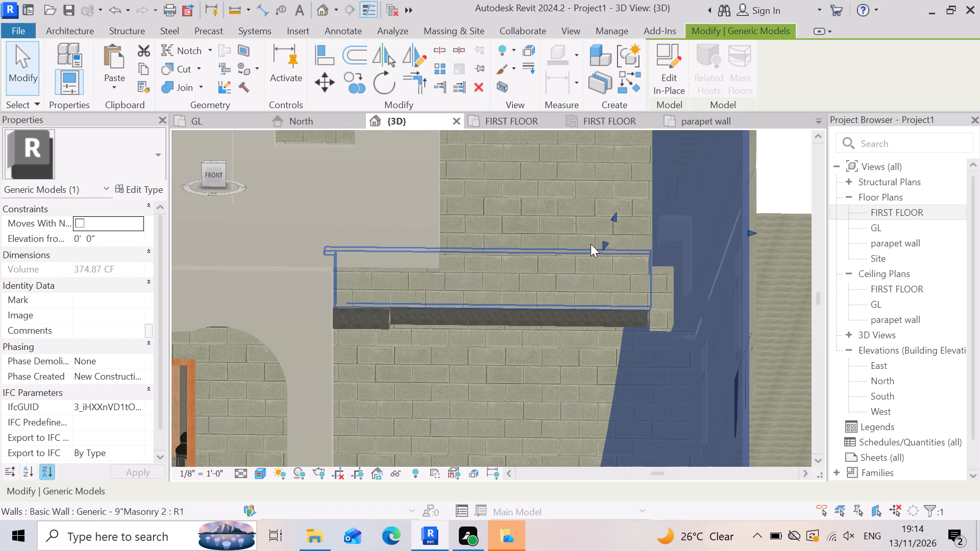
left_click_drag(602, 242, 573, 232)
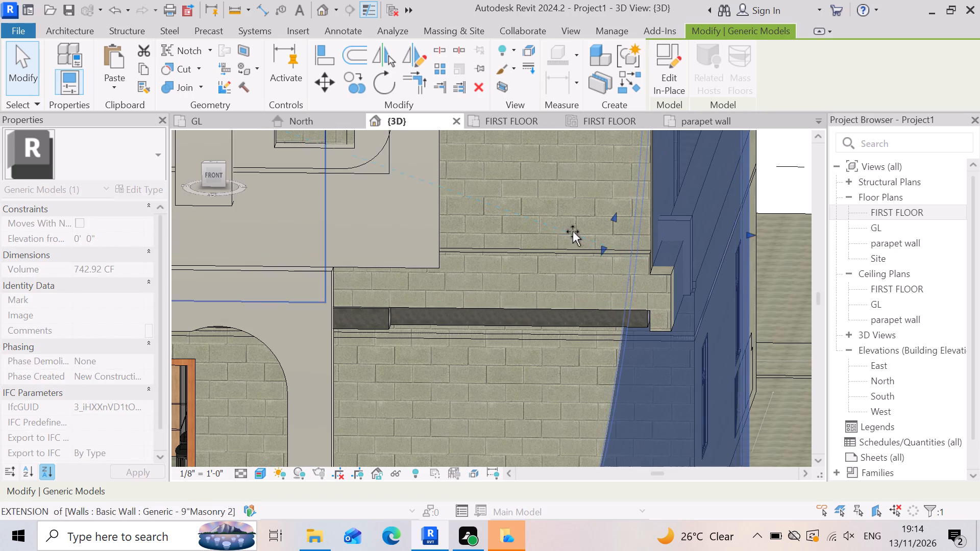
left_click_drag(573, 232, 593, 227)
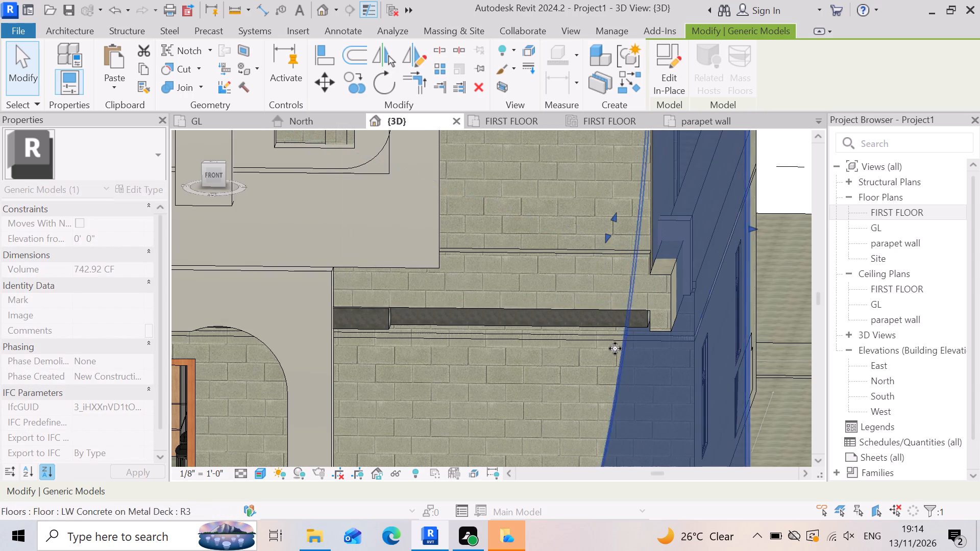
Delete the tower's front Generic - 9" Masonry wall above the FIRST FLOOR level.
scroll(570, 364, "down", 7)
scroll(560, 197, "up", 2)
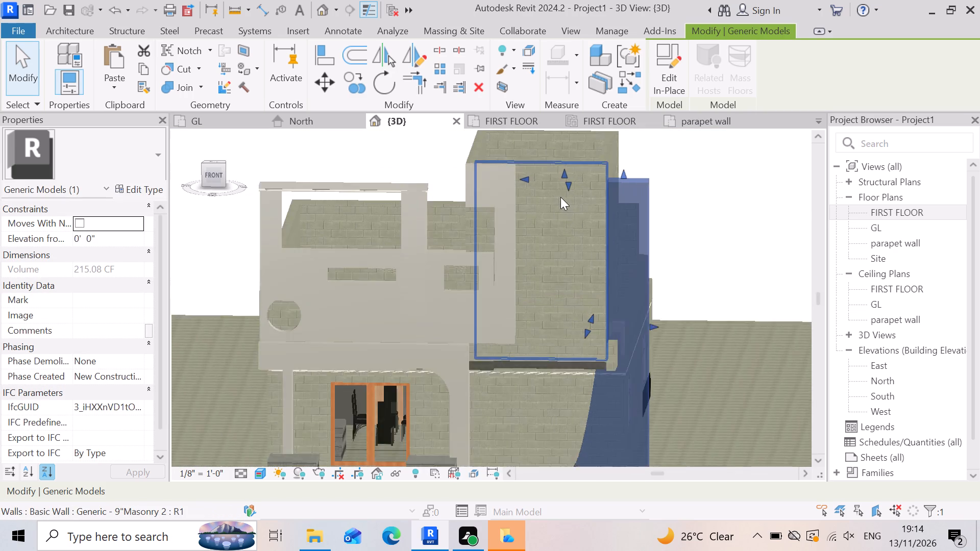
scroll(560, 197, "up", 1)
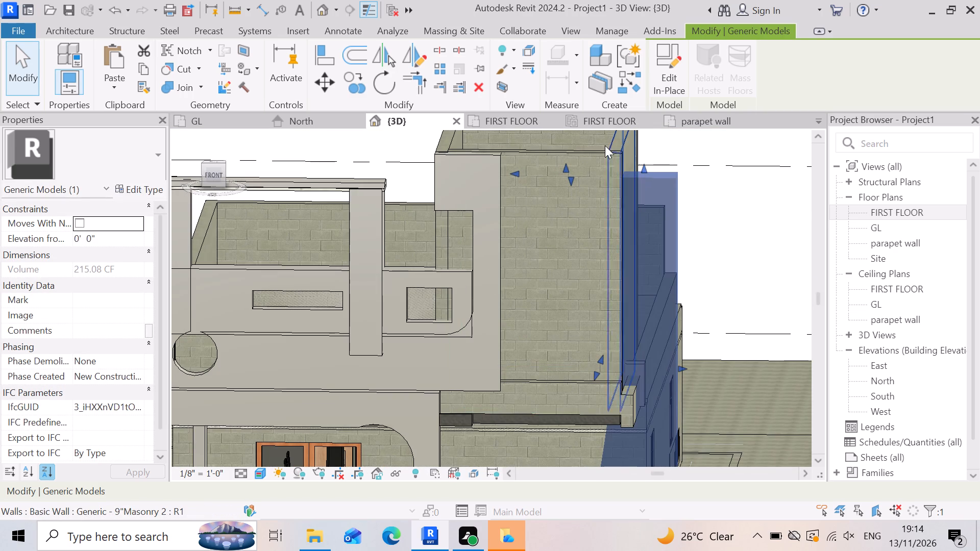
left_click(578, 165)
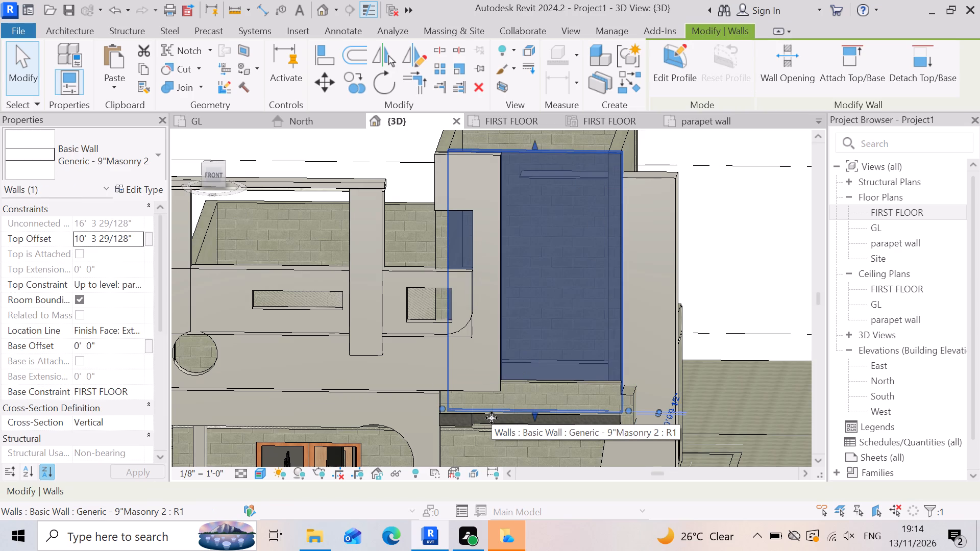
key("Delete")
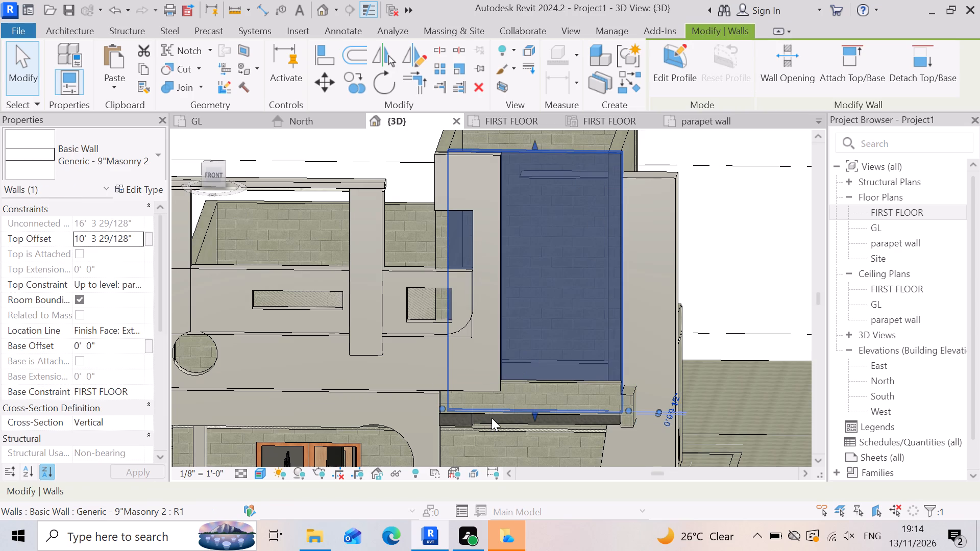
Raise the top of the curved-edge generic model so its thin horizontal arm becomes a deeper band near the tower's top.
left_click(645, 304)
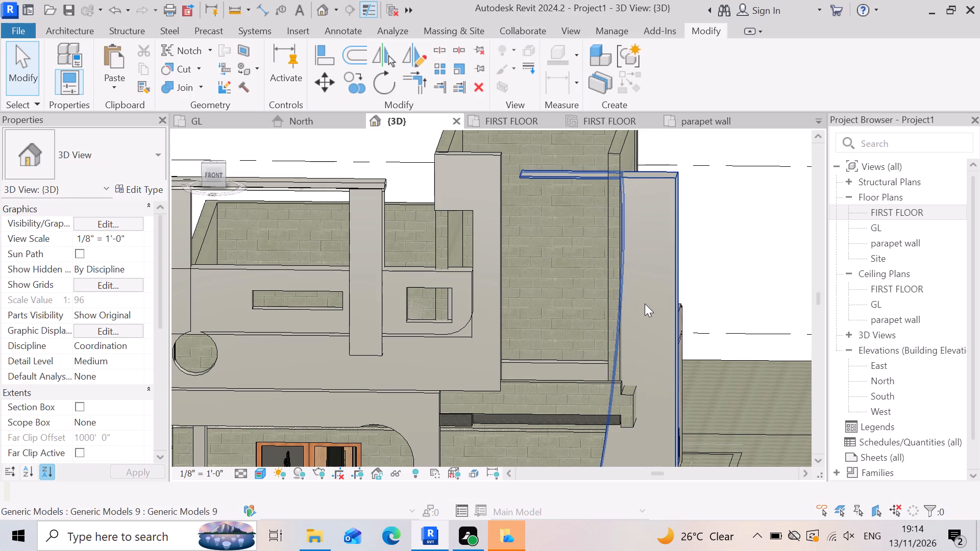
scroll(594, 243, "up", 3)
scroll(642, 199, "down", 4)
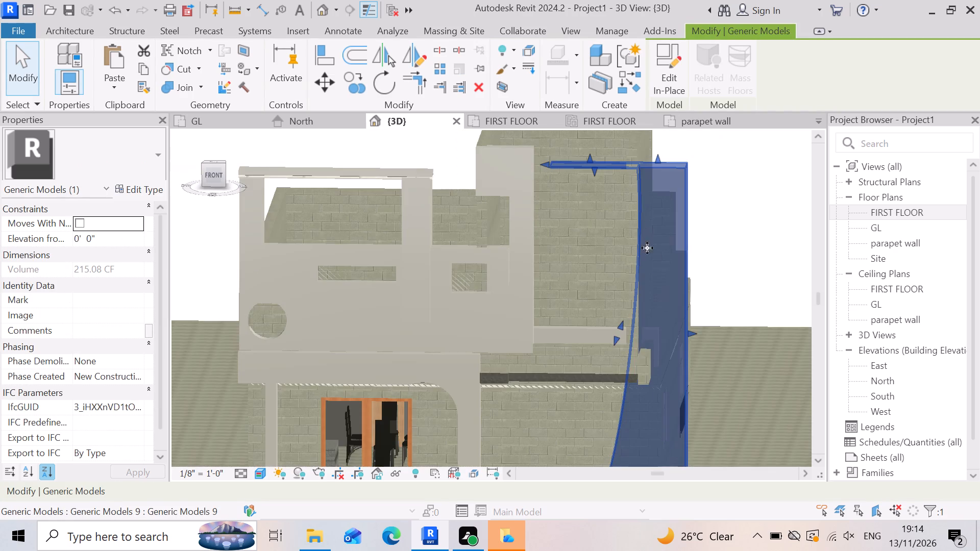
scroll(634, 221, "down", 2)
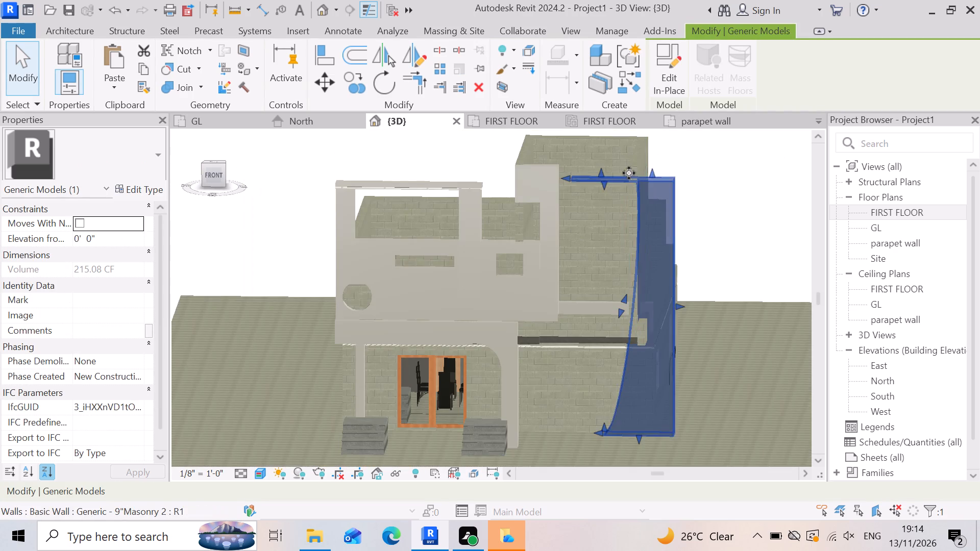
scroll(628, 170, "up", 5)
scroll(599, 181, "down", 3)
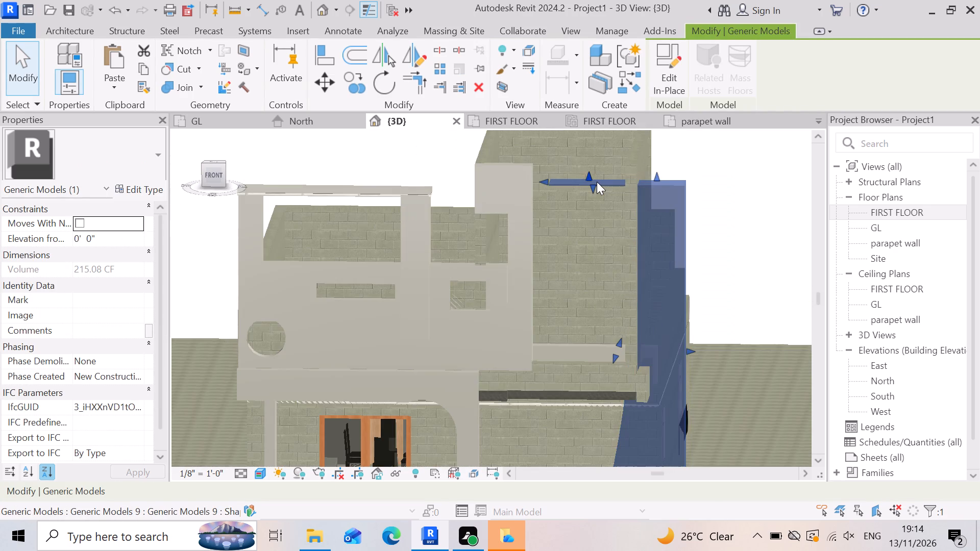
left_click_drag(590, 176, 601, 141)
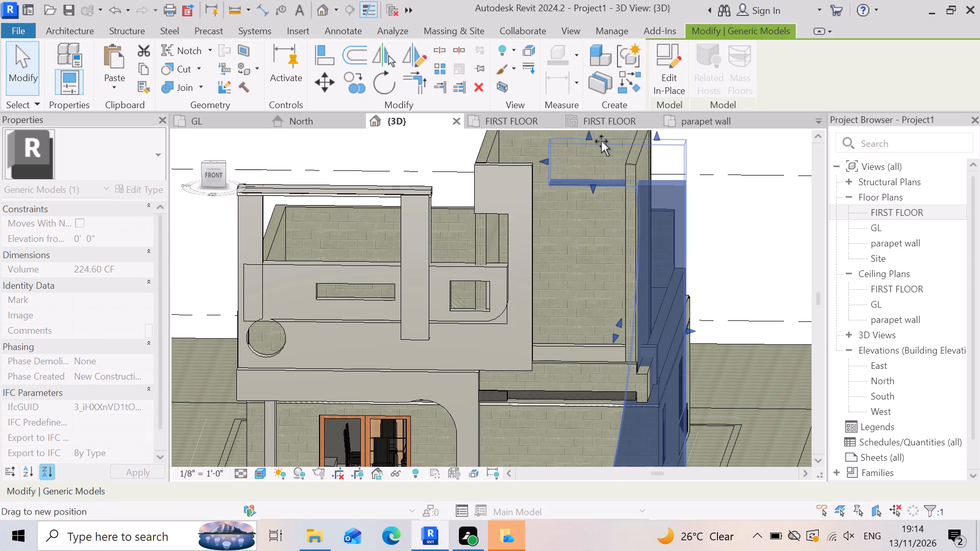
left_click_drag(601, 141, 604, 154)
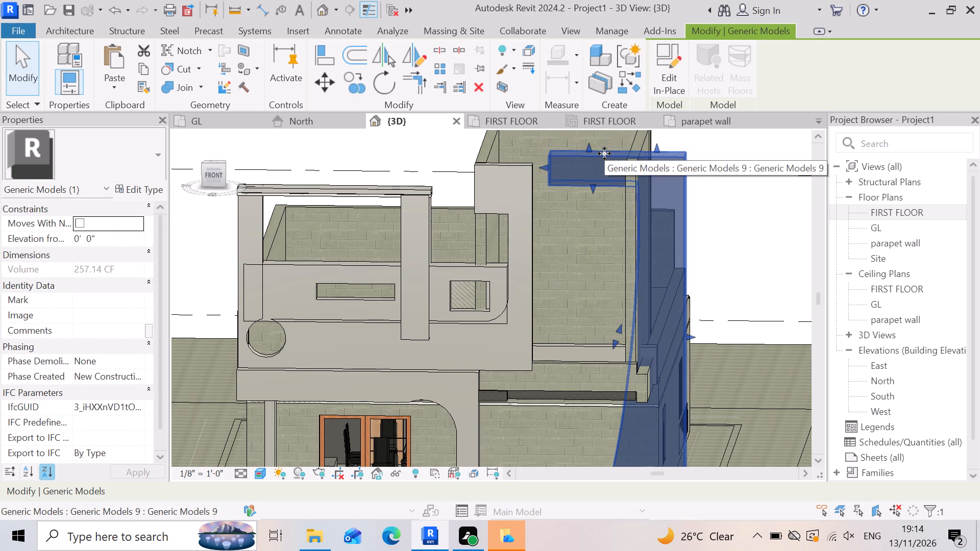
Lower the underside of the curved-edge model's horizontal arm to thicken the band further across the tower opening.
scroll(621, 392, "up", 1)
scroll(623, 392, "down", 3)
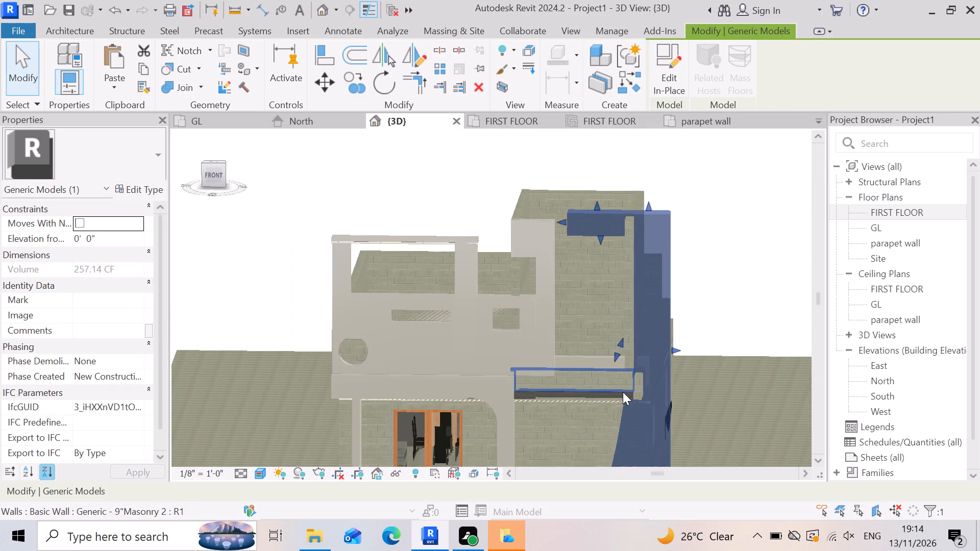
scroll(617, 310, "up", 3)
scroll(605, 234, "up", 2)
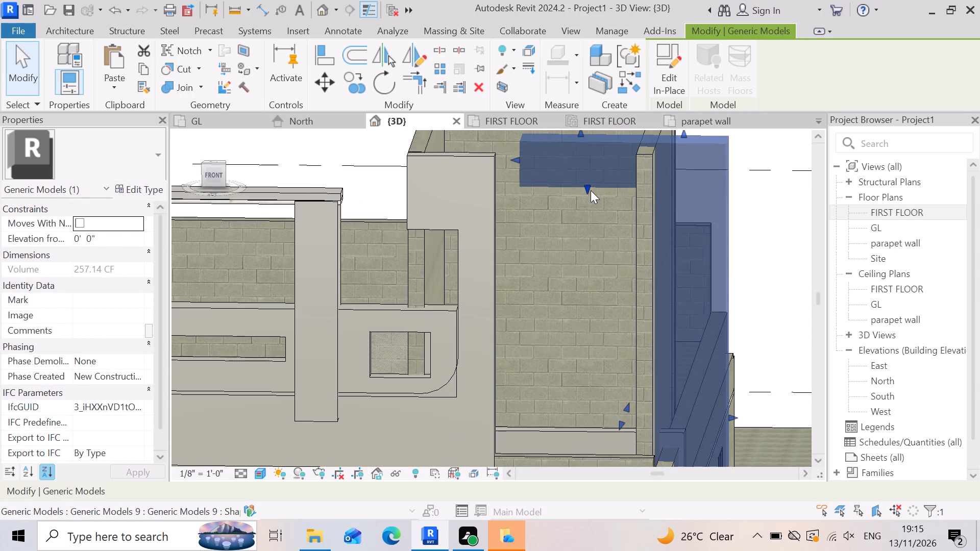
left_click_drag(591, 189, 587, 211)
left_click(587, 211)
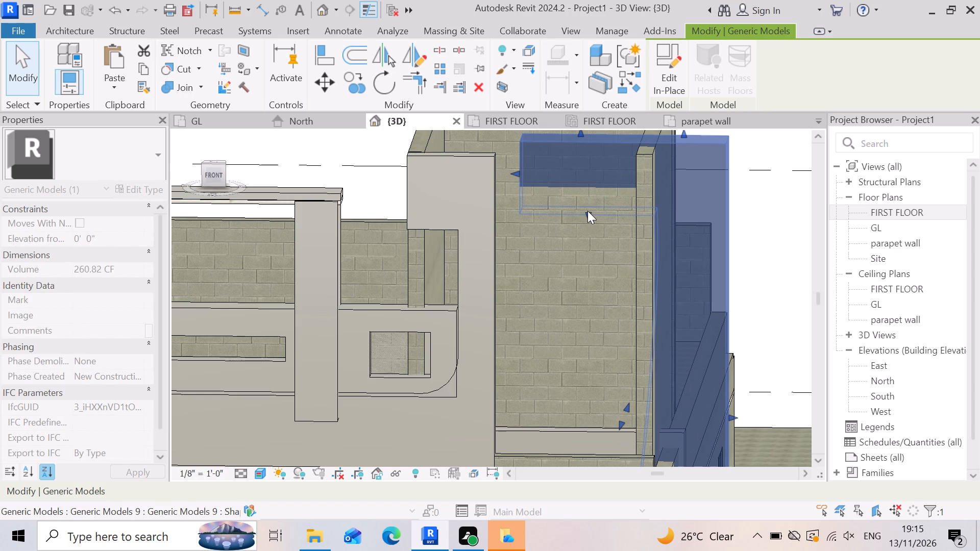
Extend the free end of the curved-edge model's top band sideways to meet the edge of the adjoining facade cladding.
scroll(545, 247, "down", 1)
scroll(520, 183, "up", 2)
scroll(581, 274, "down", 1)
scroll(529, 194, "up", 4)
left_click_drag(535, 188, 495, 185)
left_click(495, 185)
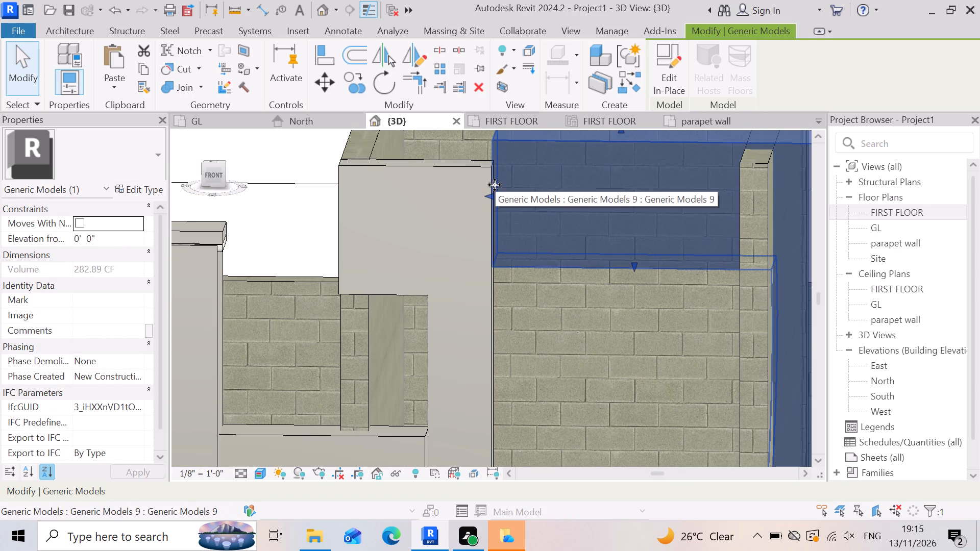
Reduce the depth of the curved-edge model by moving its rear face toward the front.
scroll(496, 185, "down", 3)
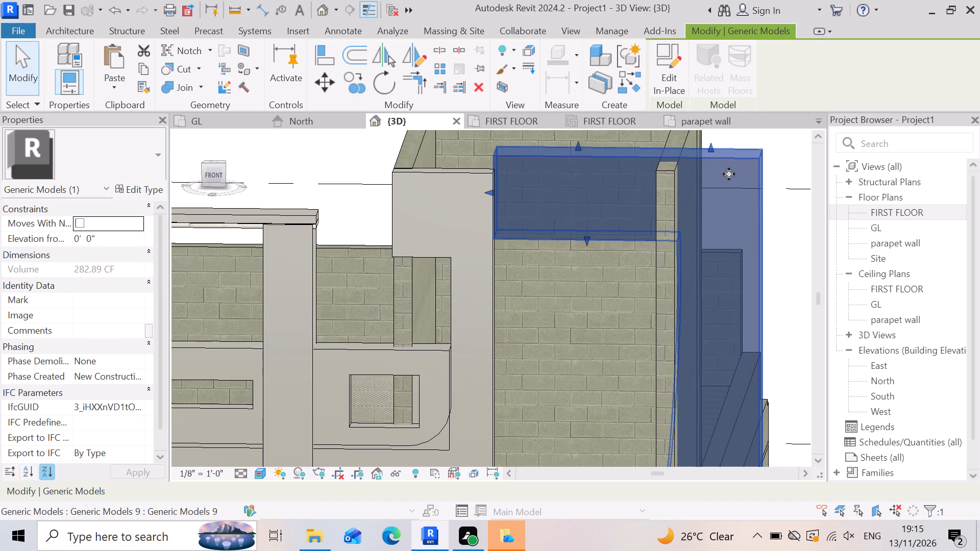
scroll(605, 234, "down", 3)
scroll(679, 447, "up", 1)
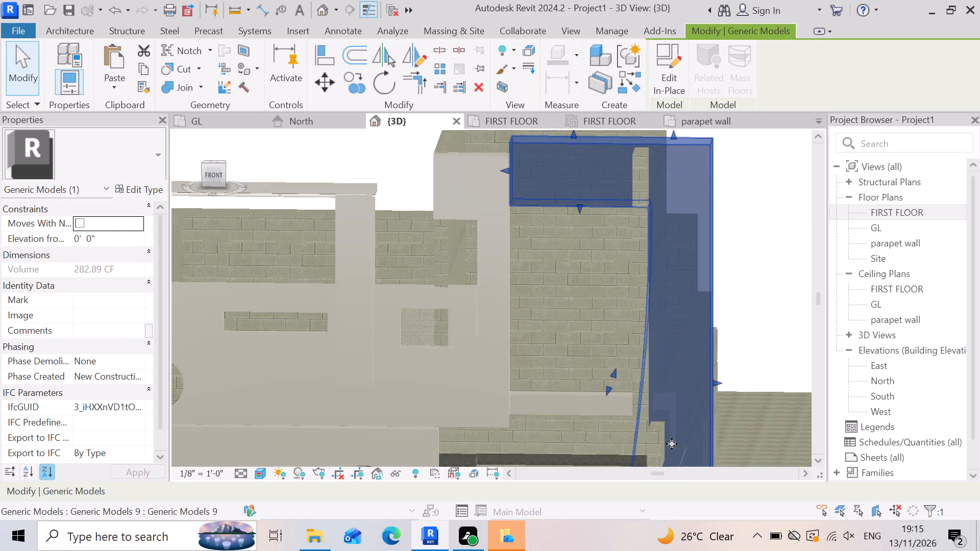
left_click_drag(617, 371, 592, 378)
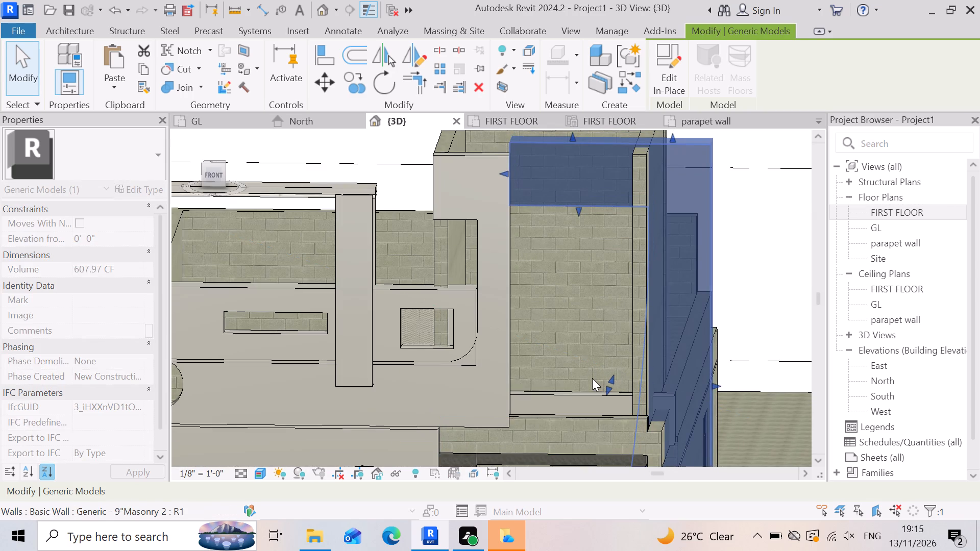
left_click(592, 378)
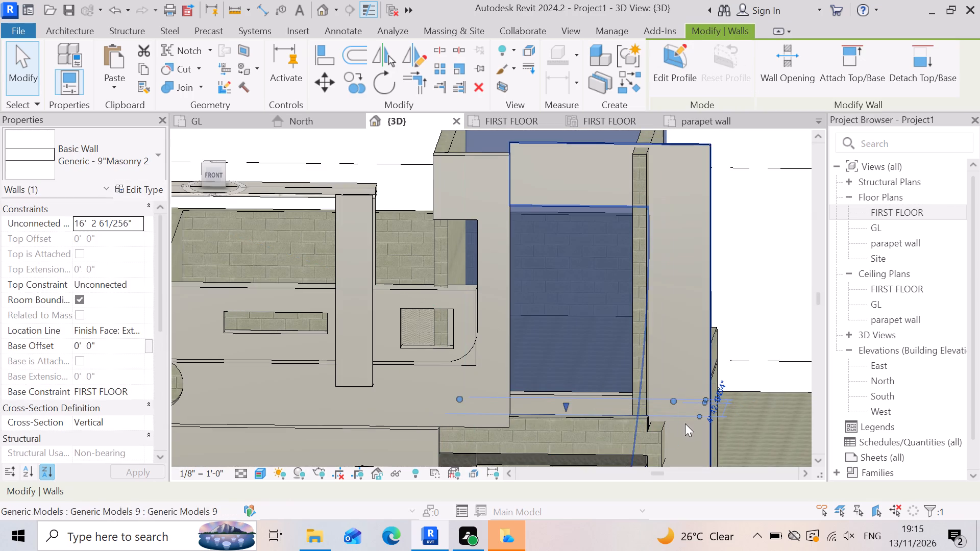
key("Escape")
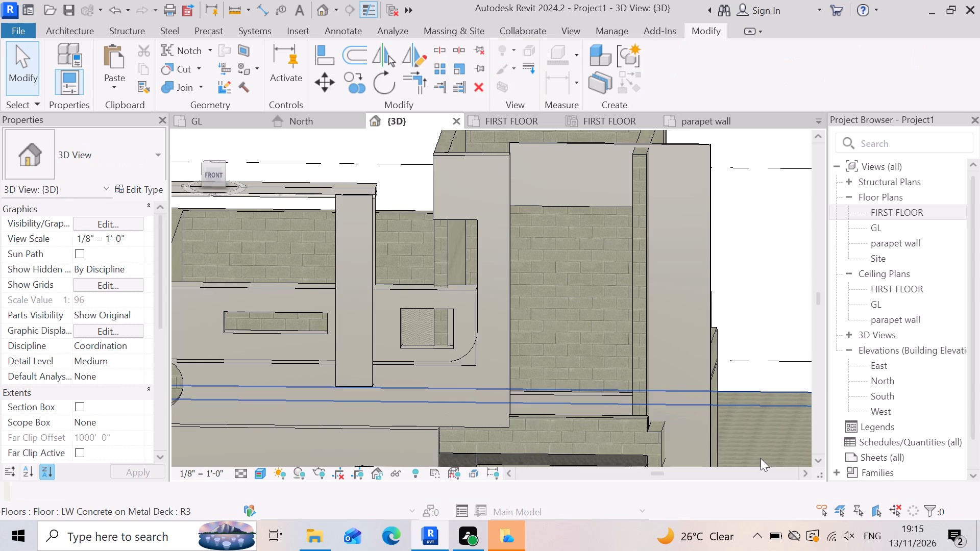
Undo the recent depth and top-band edits to the curved-edge model and the deletion of the tower's front masonry wall.
scroll(602, 224, "down", 4)
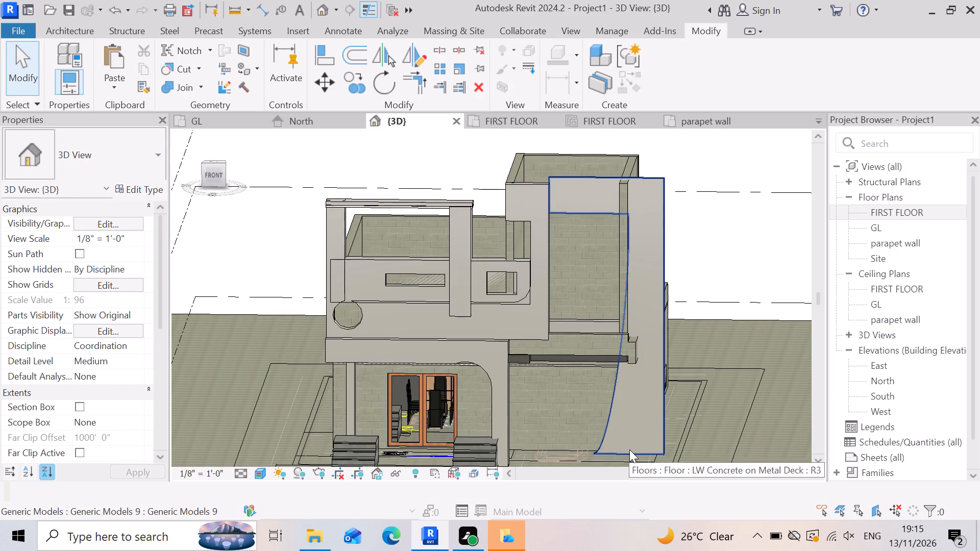
middle_click_drag(514, 392, 559, 373, "shift")
scroll(559, 373, "down", 1)
key("ctrl+z")
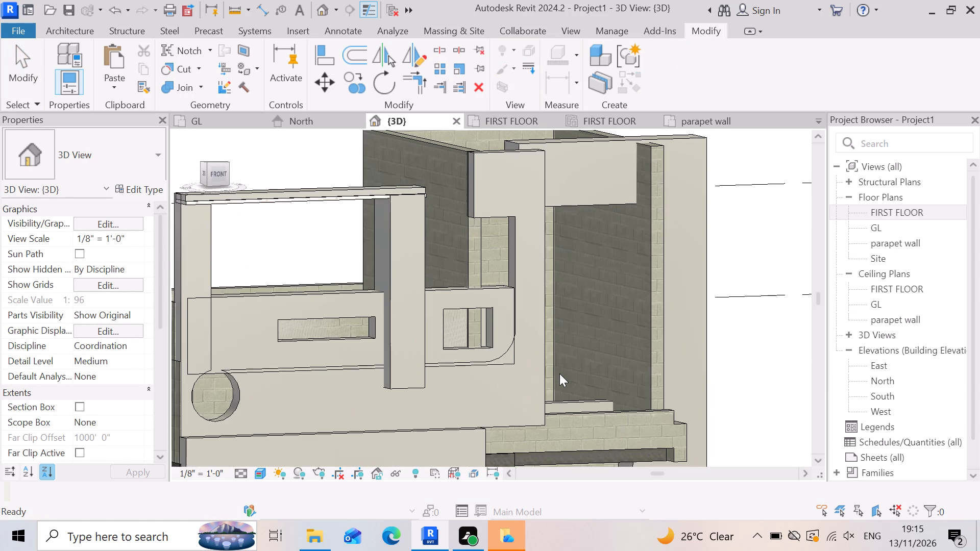
key("ctrl+z")
scroll(571, 322, "down", 6)
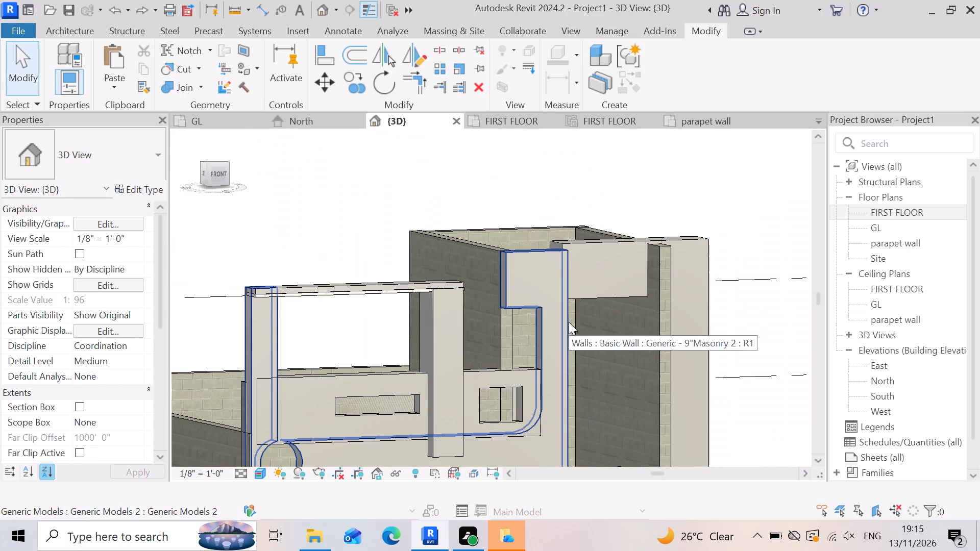
key("ctrl+z")
key("ctrl+z")
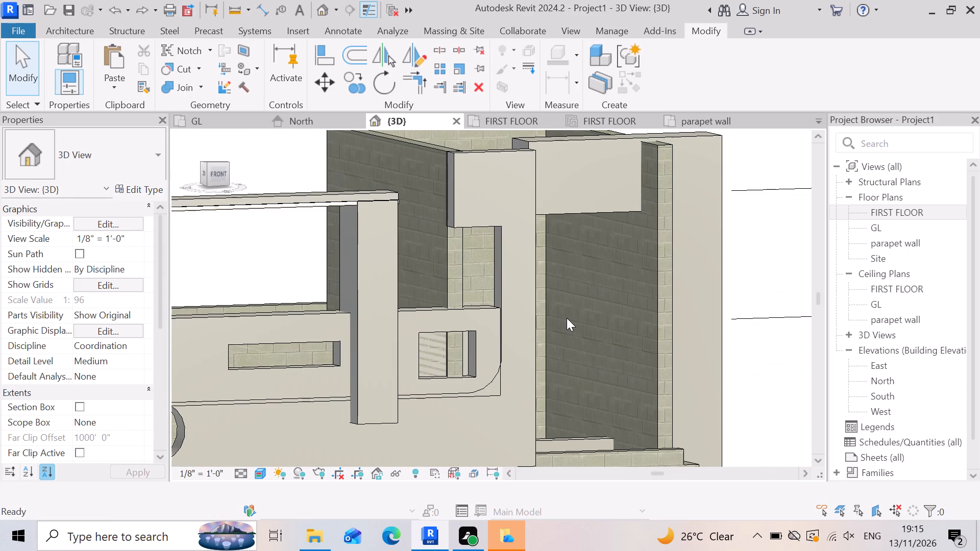
key("ctrl+z")
key("z")
key("ctrl+z")
key("z")
scroll(567, 318, "down", 4)
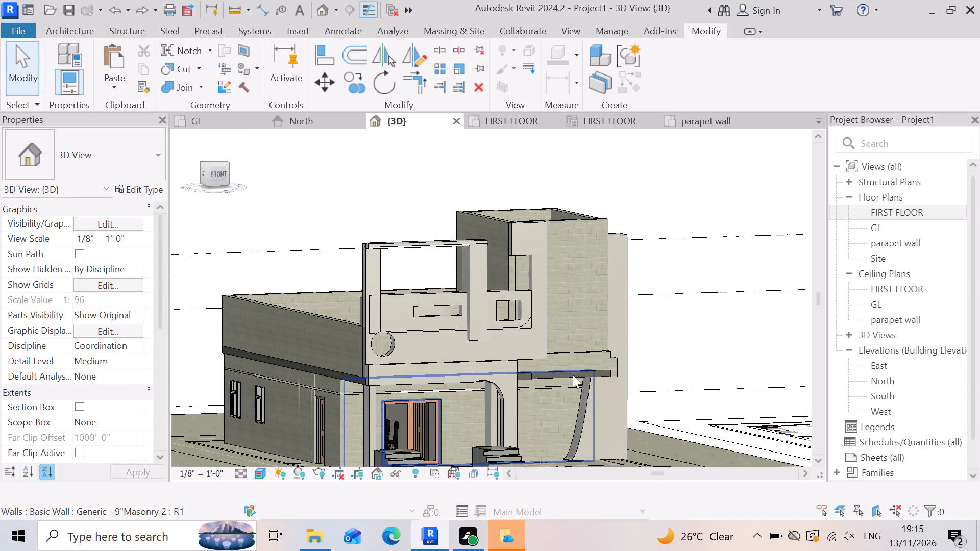
Examine the tower and the curved-edge model from the sides and back of the building.
middle_click_drag(572, 380, 576, 389, "shift")
right_click_drag(572, 380, 695, 419, "shift")
middle_click_drag(581, 394, 587, 401, "shift")
middle_click_drag(601, 416, 695, 419, "shift")
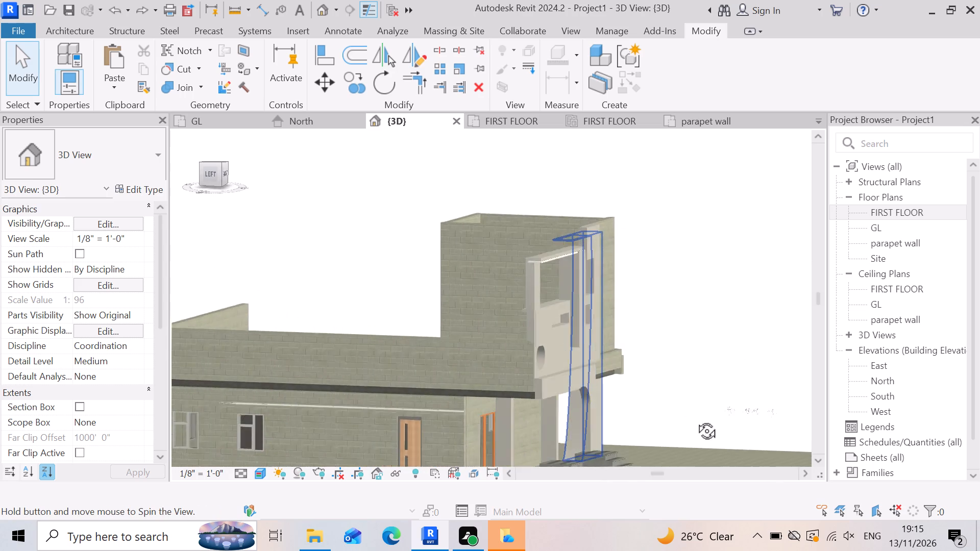
middle_click_drag(695, 419, 753, 458, "shift")
right_click_drag(695, 419, 753, 455, "shift")
scroll(429, 312, "down", 3, "shift")
right_click_drag(430, 314, 471, 346, "shift")
middle_click_drag(430, 314, 471, 346, "shift")
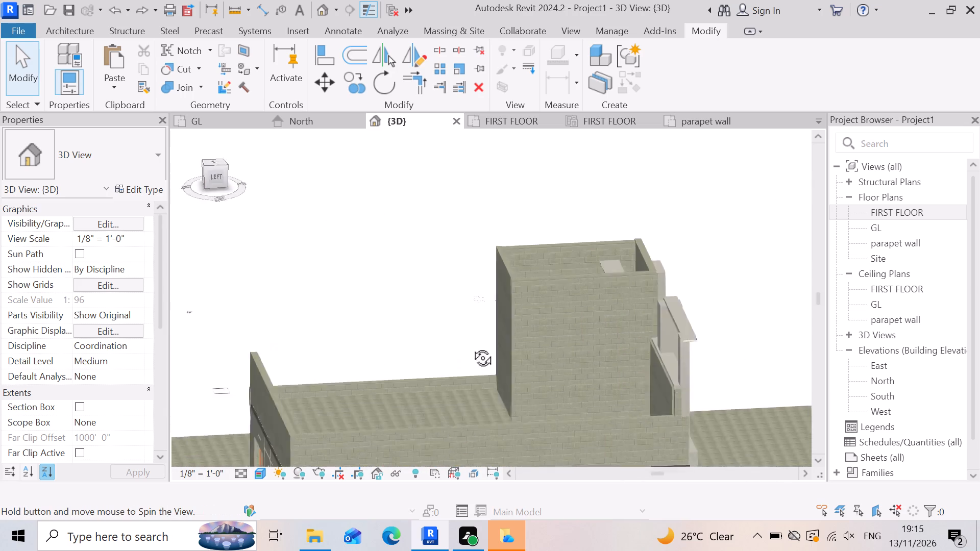
middle_click_drag(471, 346, 473, 347, "shift")
right_click_drag(471, 346, 680, 322, "shift")
middle_click_drag(475, 347, 680, 322, "shift")
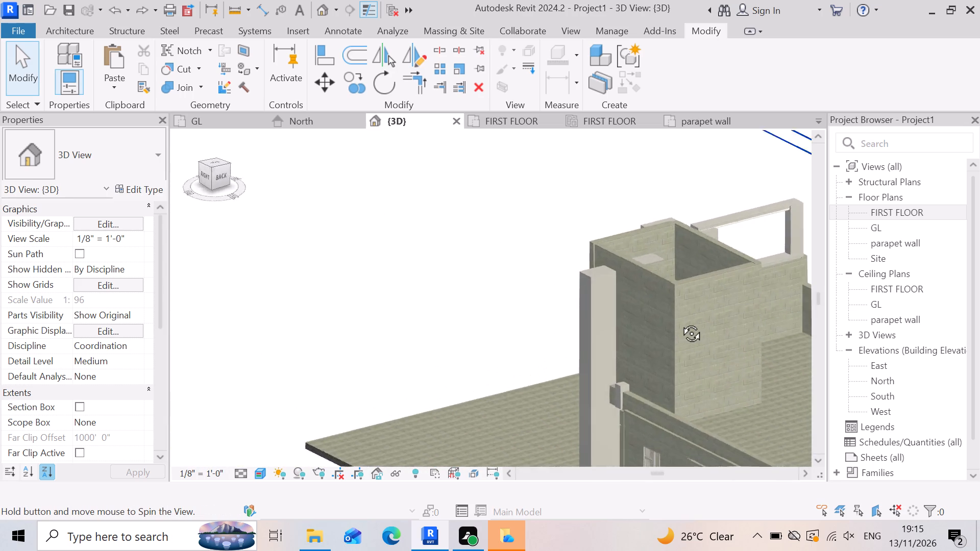
middle_click_drag(680, 322, 891, 303, "shift")
right_click_drag(680, 322, 892, 303, "shift")
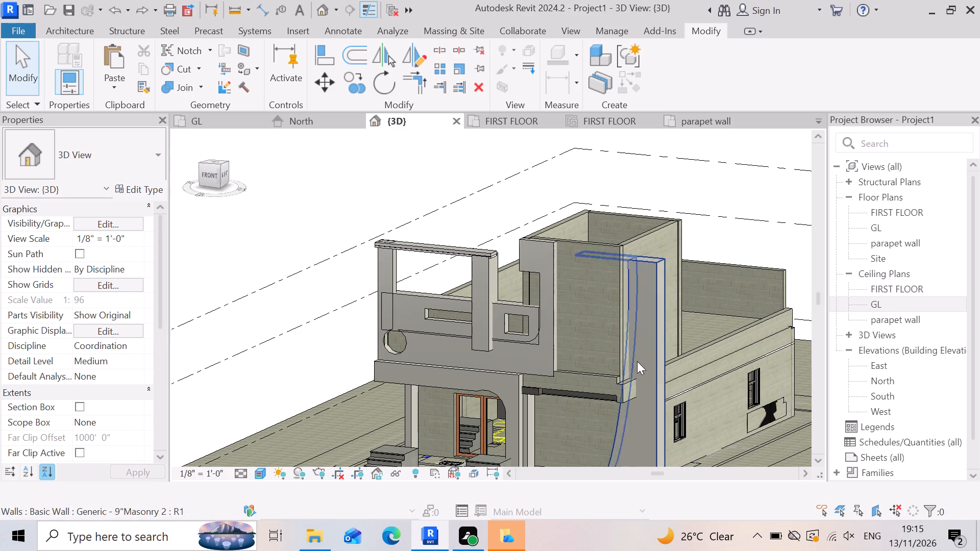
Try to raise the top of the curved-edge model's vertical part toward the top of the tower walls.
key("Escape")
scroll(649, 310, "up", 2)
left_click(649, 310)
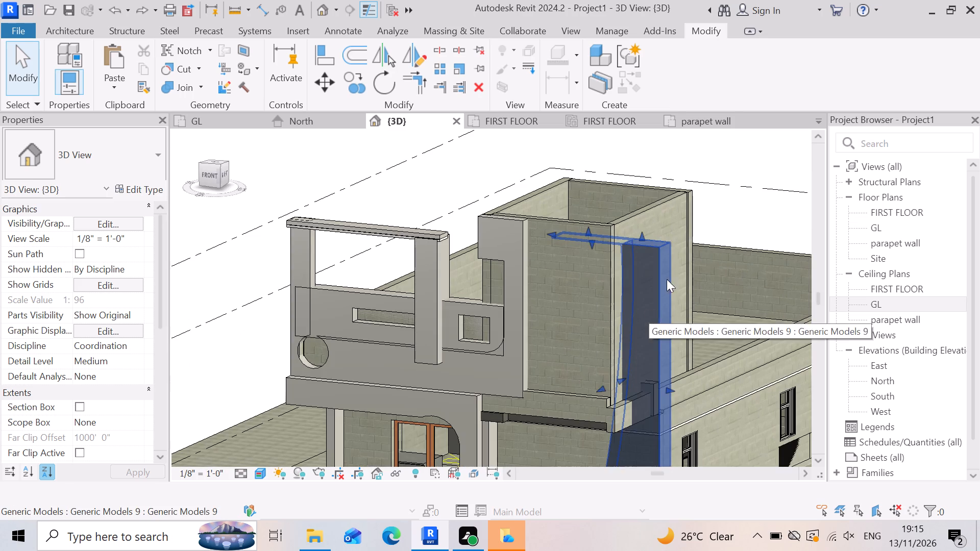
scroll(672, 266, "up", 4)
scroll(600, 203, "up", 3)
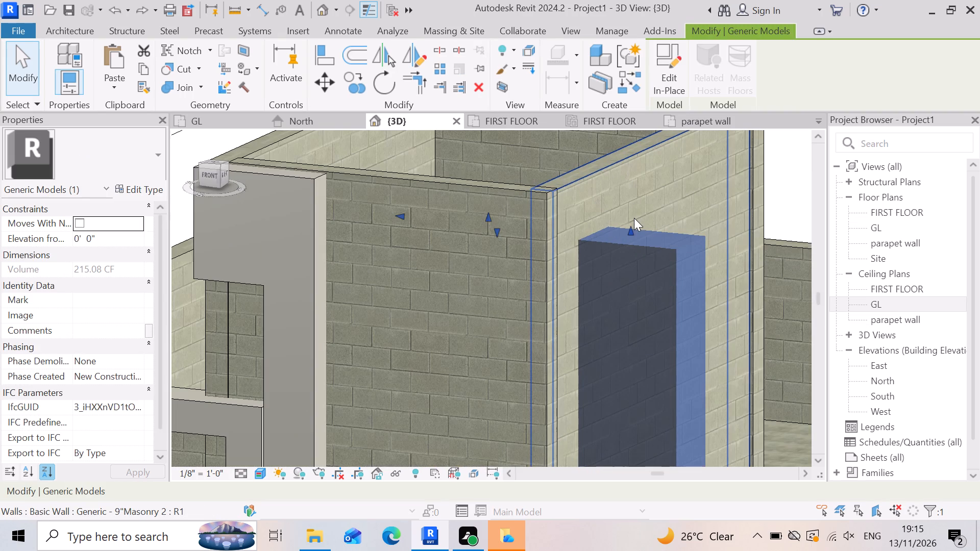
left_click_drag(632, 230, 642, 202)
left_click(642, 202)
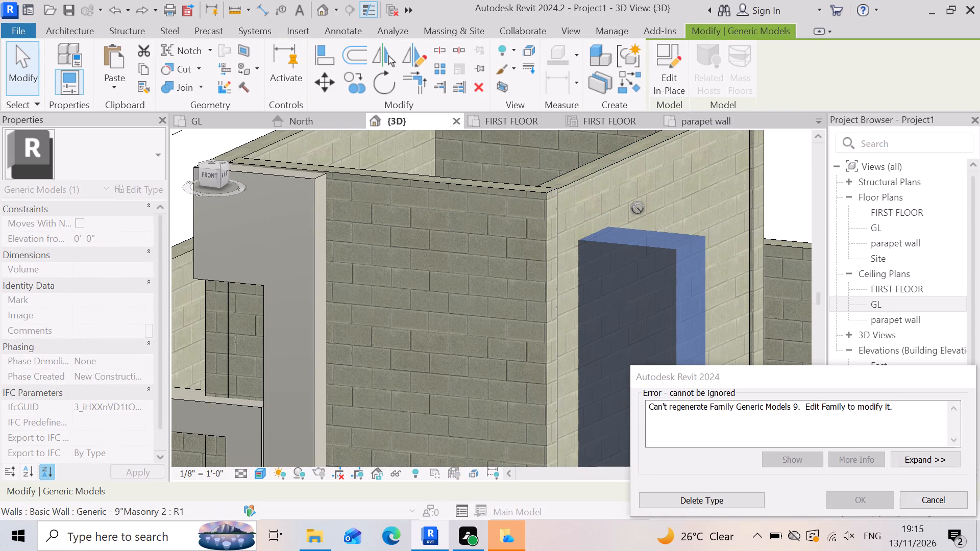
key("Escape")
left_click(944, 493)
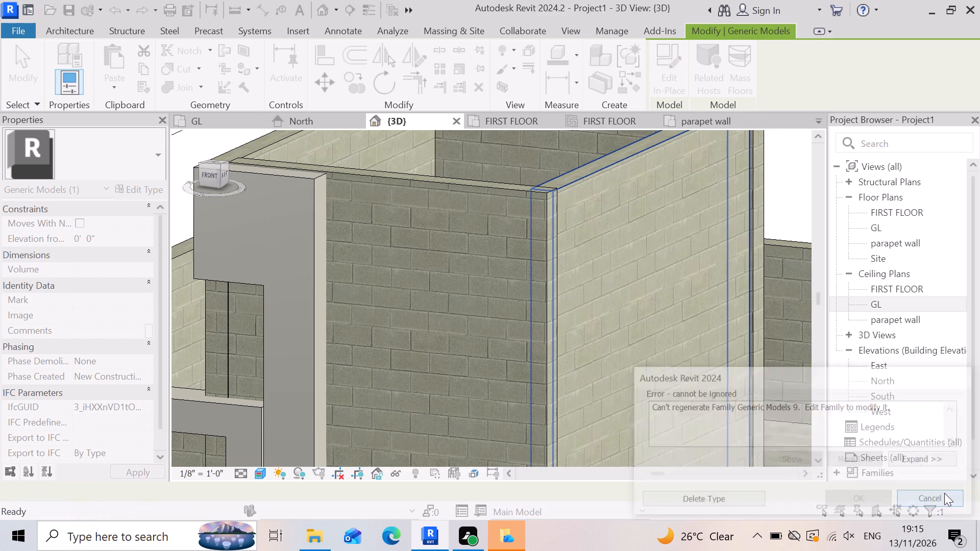
Narrow the curved-edge generic model by moving its outer vertical side face inward toward the tower.
left_click(614, 339)
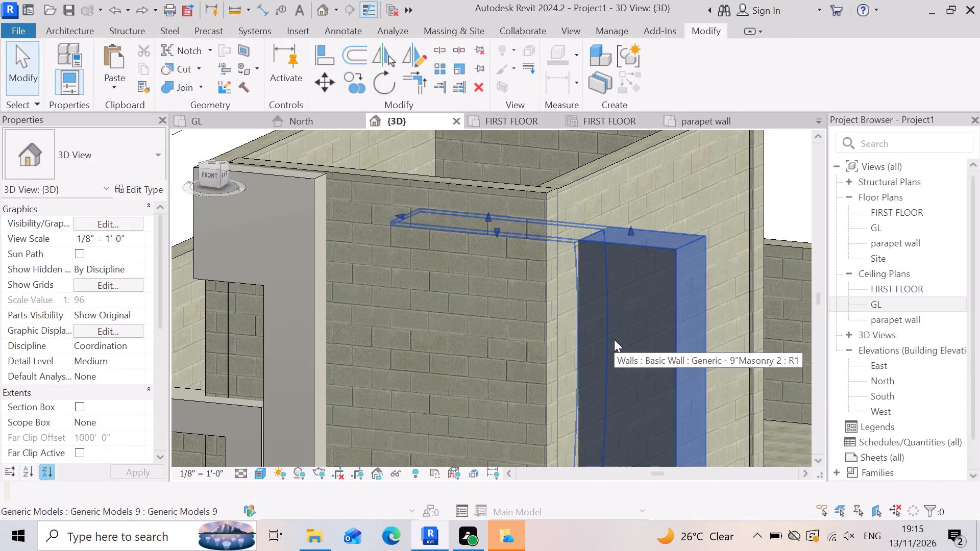
scroll(593, 274, "down", 9)
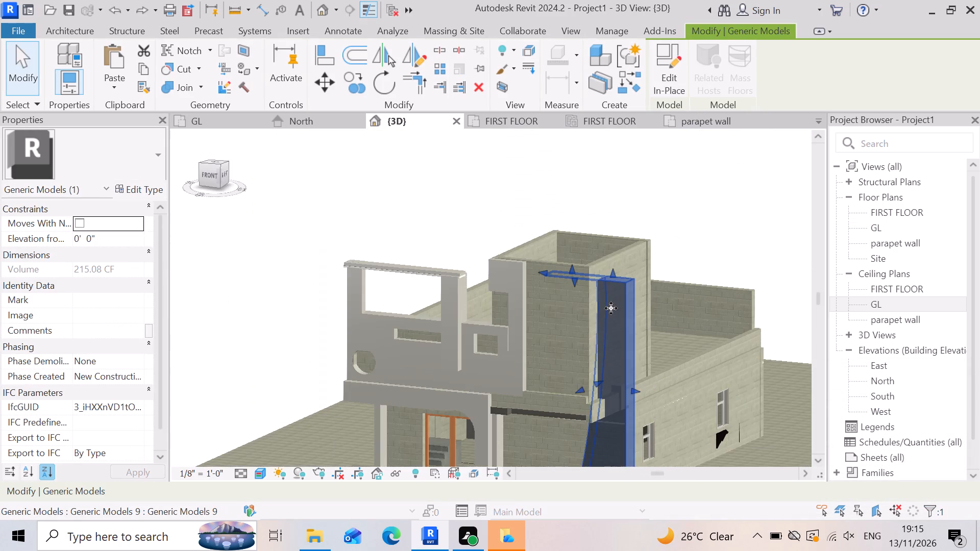
scroll(656, 410, "up", 5)
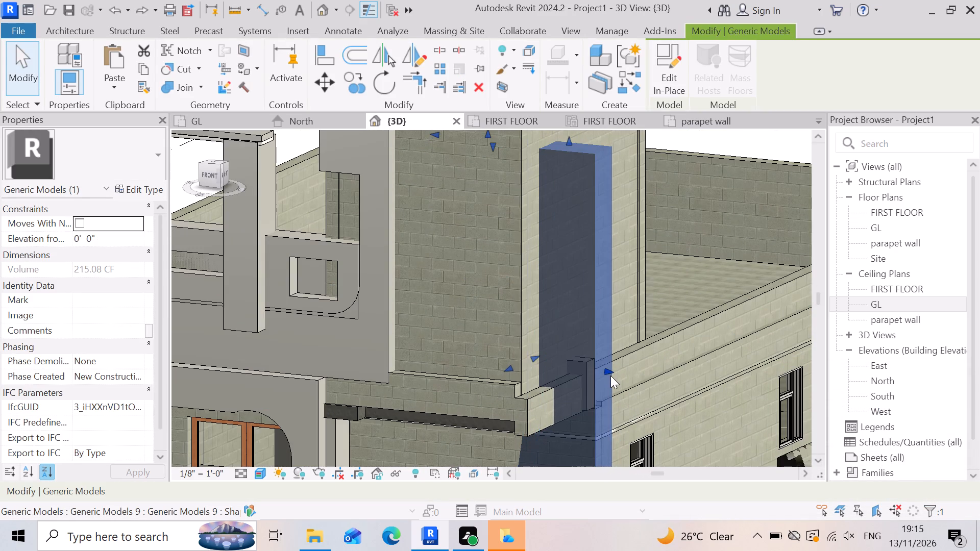
left_click_drag(610, 372, 587, 369)
left_click(586, 369)
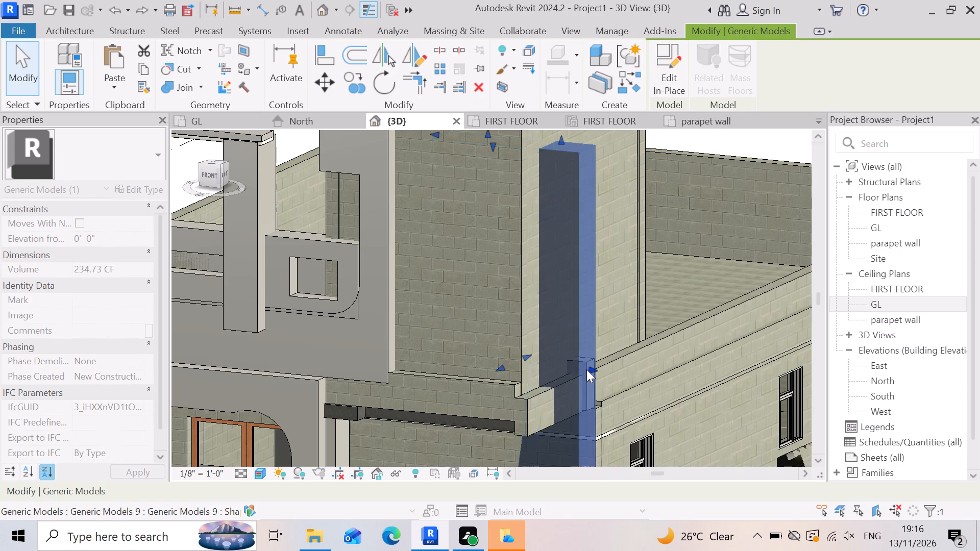
scroll(498, 308, "down", 6)
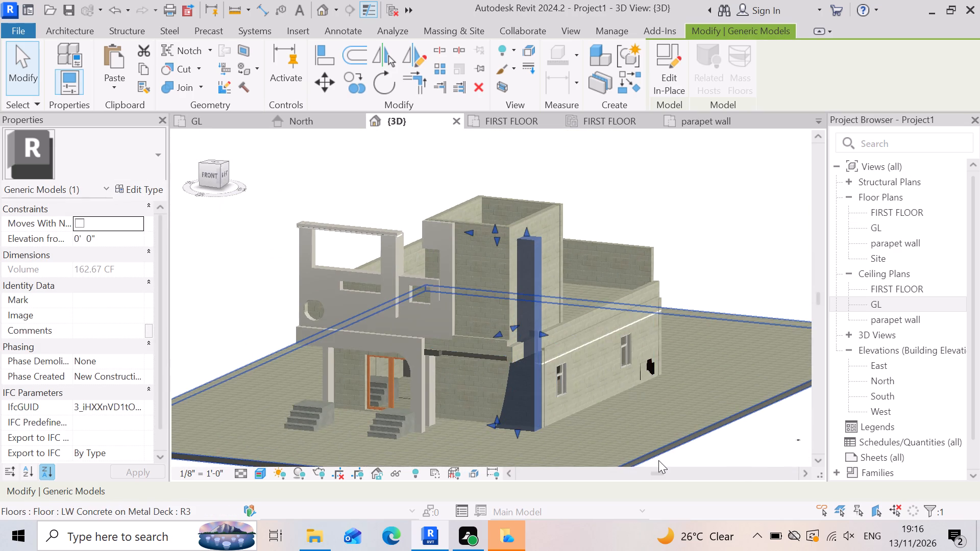
key("Escape")
Examine the narrowed curved-edge model's base, its junction with the projecting beam, and the surrounding front facade.
scroll(520, 439, "up", 3)
scroll(530, 432, "down", 1)
scroll(500, 438, "up", 2)
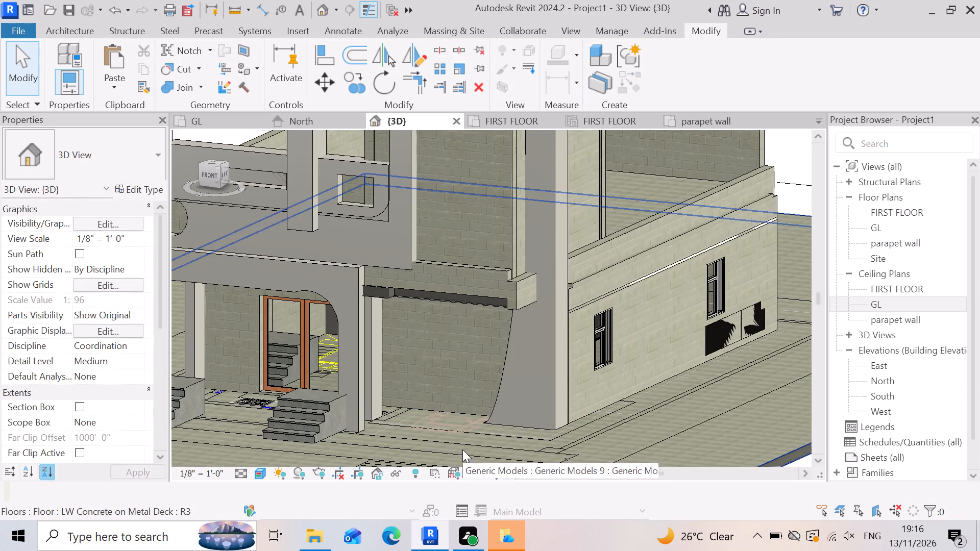
scroll(457, 443, "up", 1, "shift")
middle_click_drag(457, 441, 522, 411, "shift")
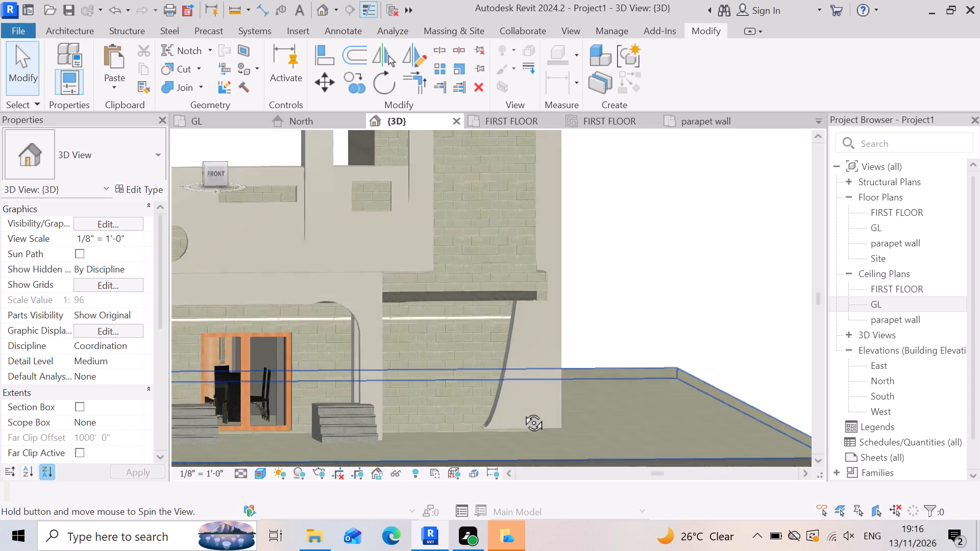
middle_click_drag(522, 411, 545, 414, "shift")
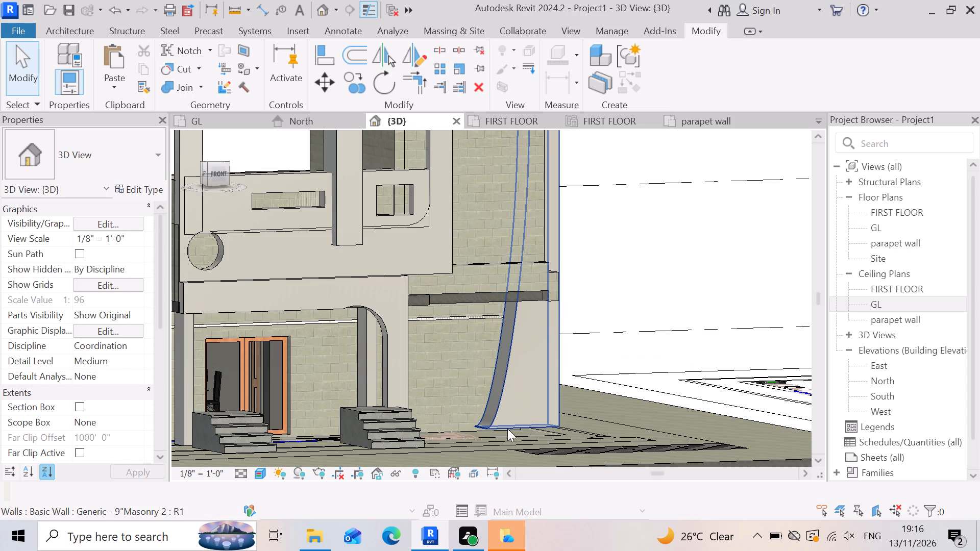
middle_click_drag(493, 405, 485, 436, "shift")
right_click_drag(493, 405, 485, 436, "shift")
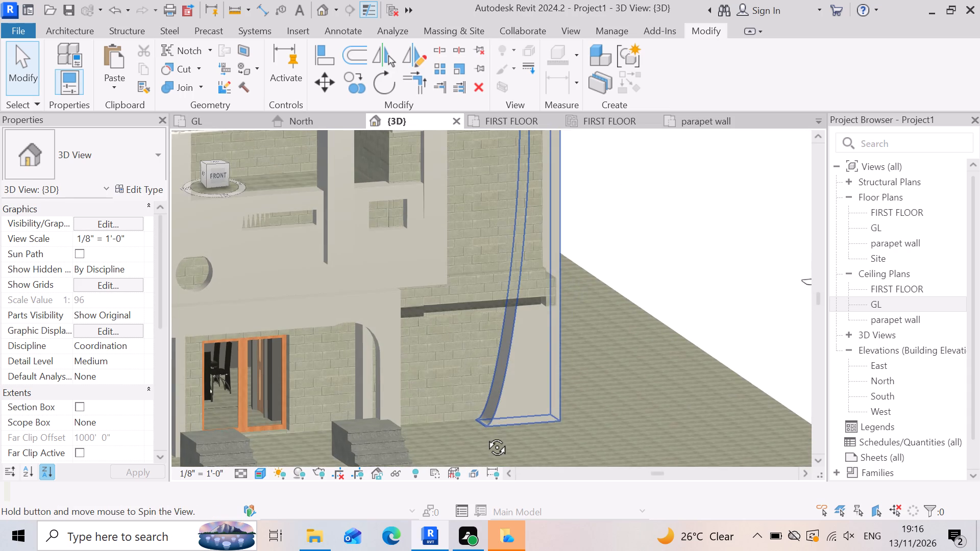
middle_click_drag(485, 436, 485, 444, "shift")
right_click_drag(485, 436, 485, 444, "shift")
scroll(480, 421, "down", 2)
right_click_drag(531, 406, 478, 416, "shift")
middle_click_drag(531, 406, 478, 416, "shift")
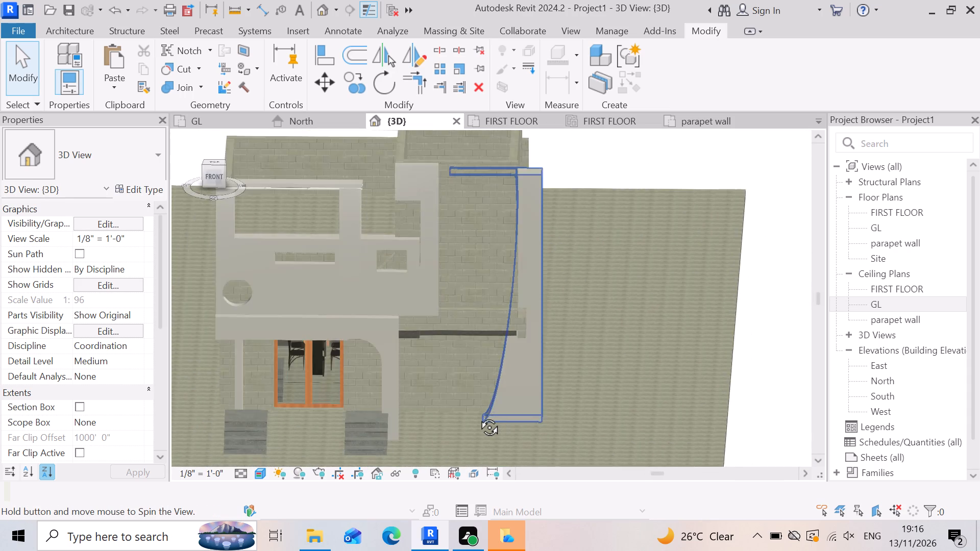
middle_click_drag(478, 416, 466, 419, "shift")
right_click_drag(478, 416, 466, 419, "shift")
scroll(531, 248, "up", 3)
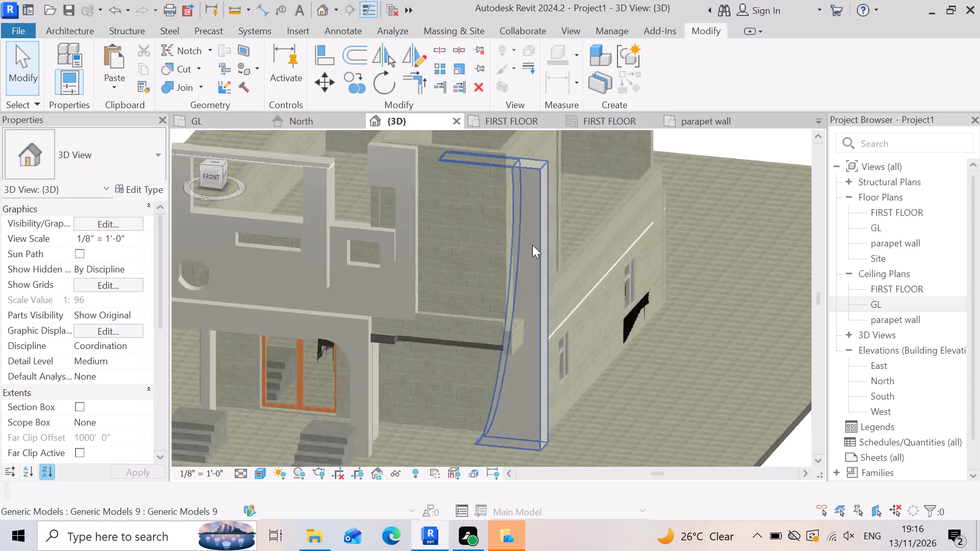
scroll(287, 410, "up", 3)
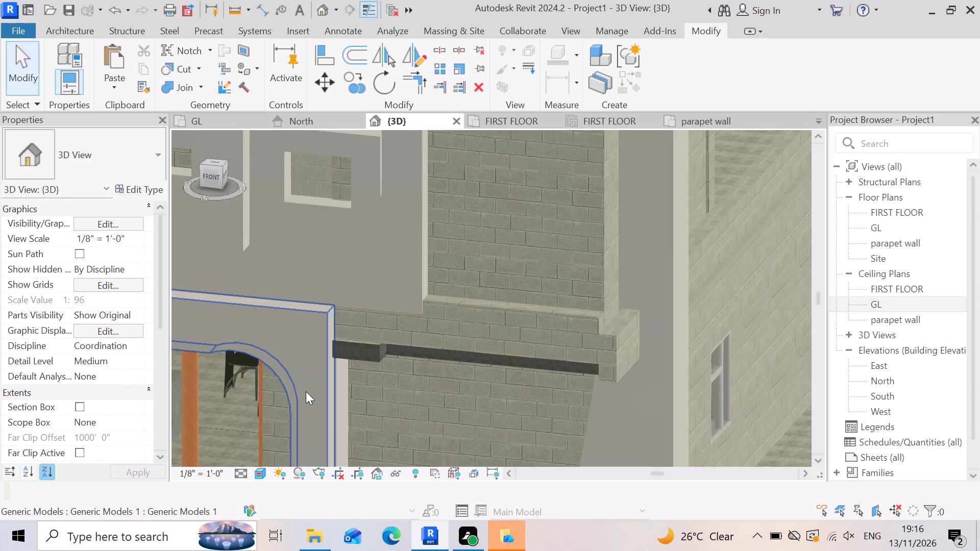
scroll(482, 311, "down", 3)
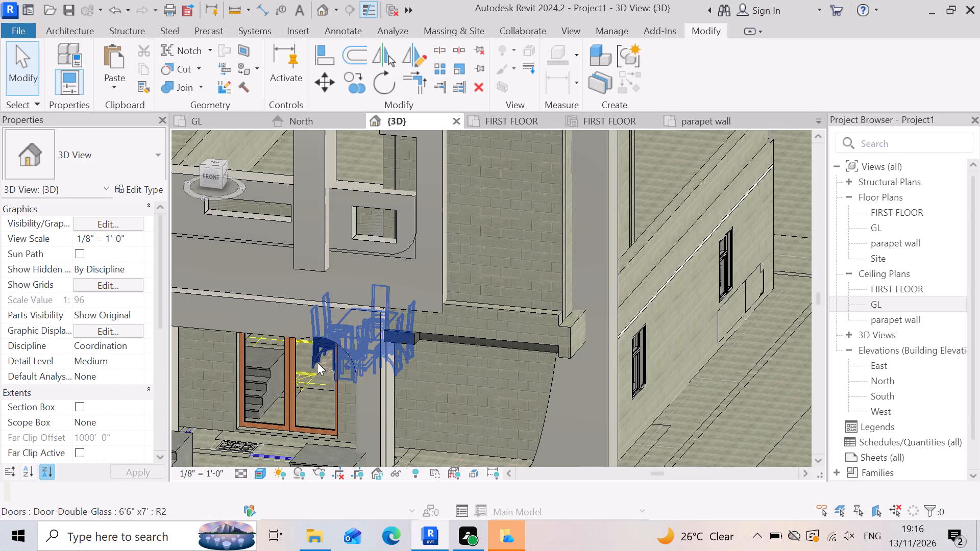
scroll(384, 335, "down", 3)
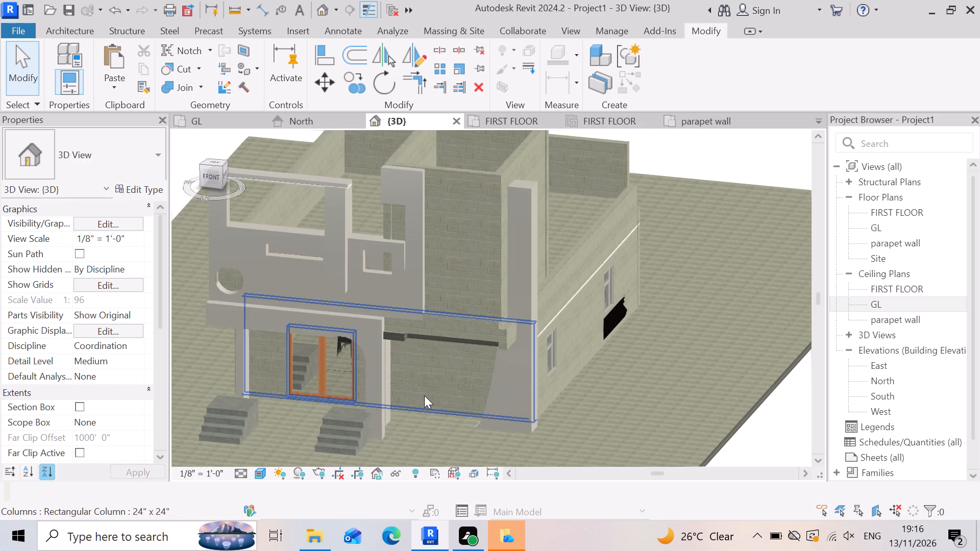
scroll(423, 411, "up", 2)
scroll(367, 399, "up", 2)
scroll(435, 399, "down", 3)
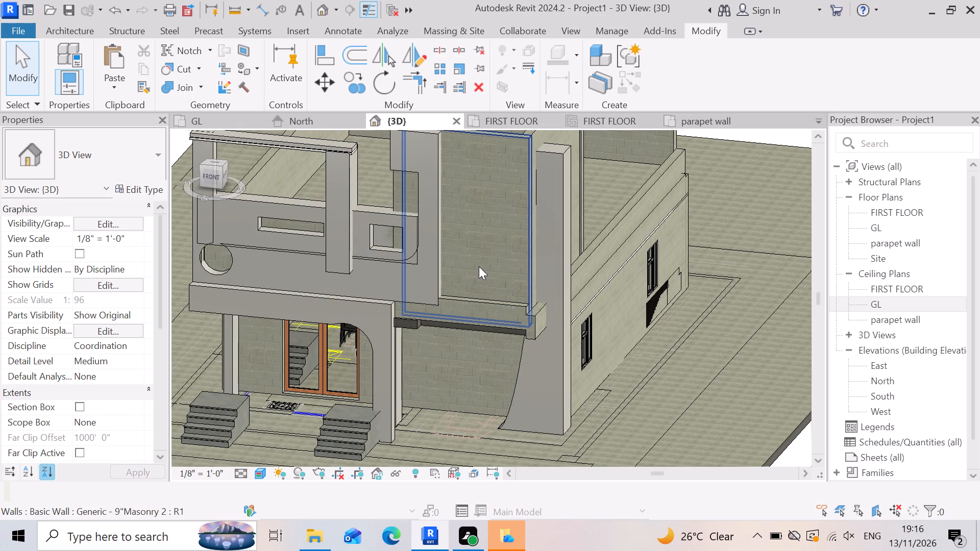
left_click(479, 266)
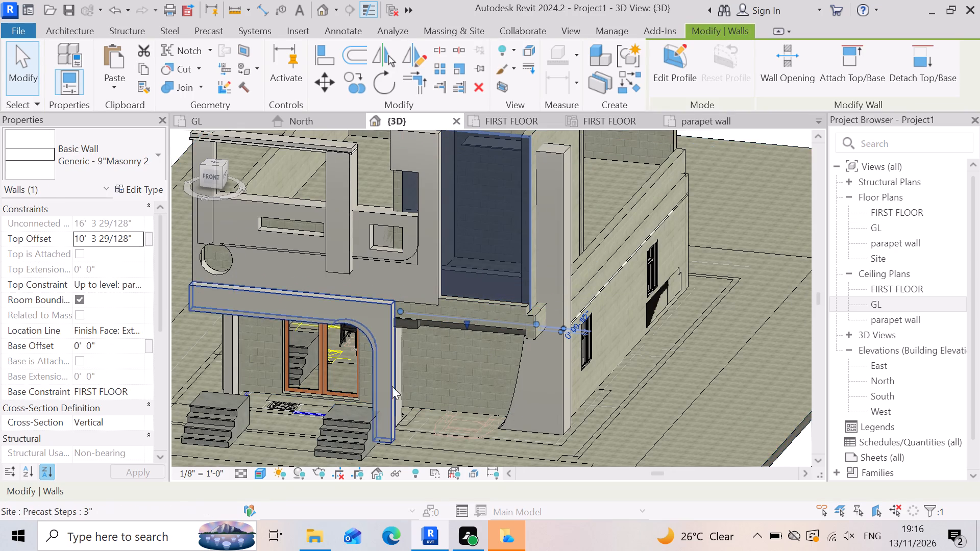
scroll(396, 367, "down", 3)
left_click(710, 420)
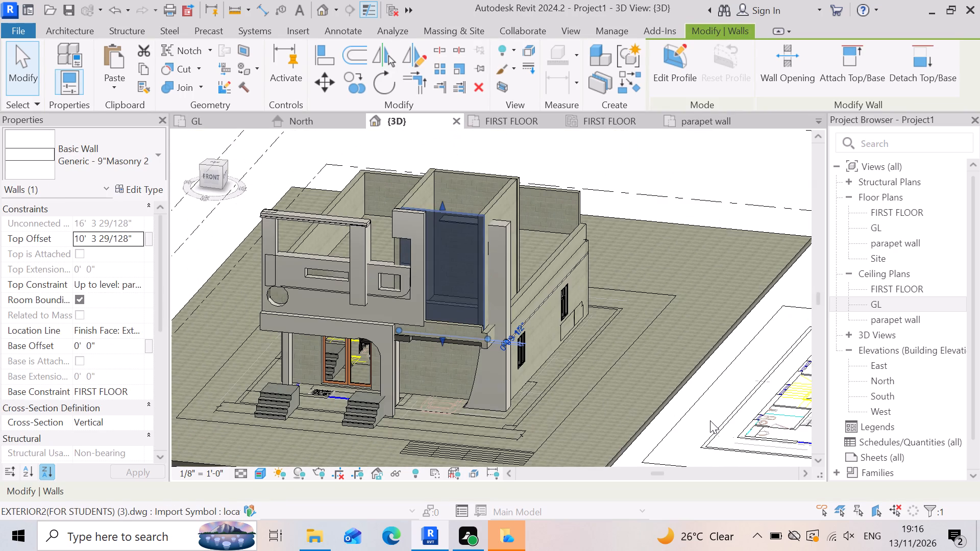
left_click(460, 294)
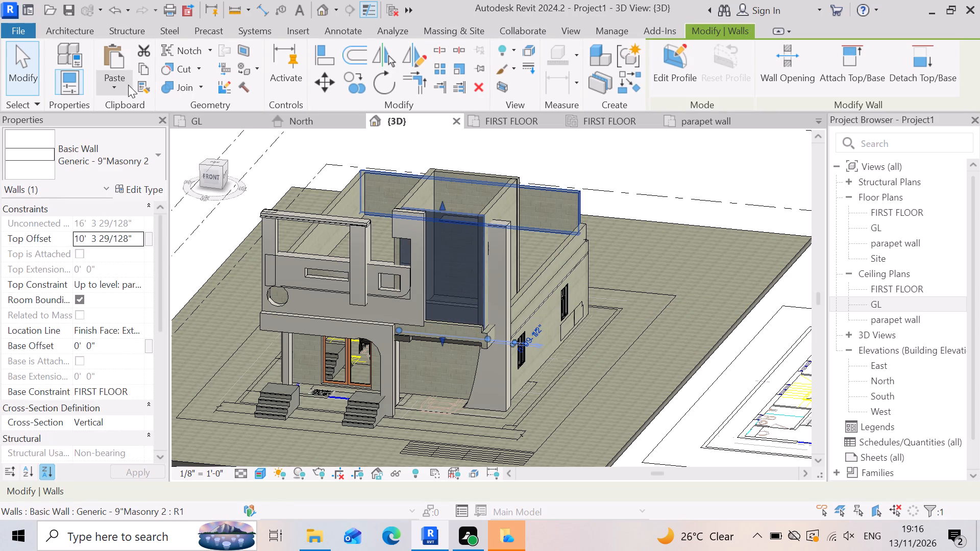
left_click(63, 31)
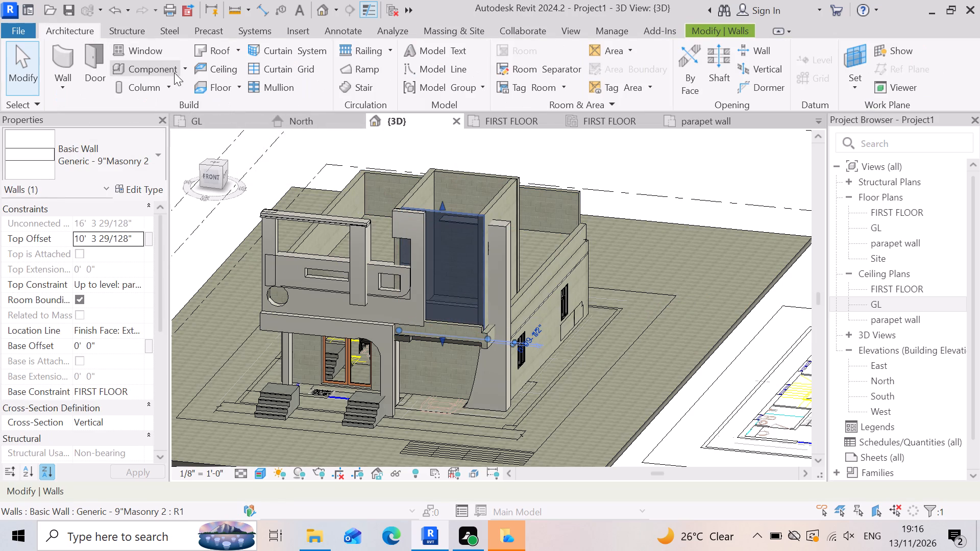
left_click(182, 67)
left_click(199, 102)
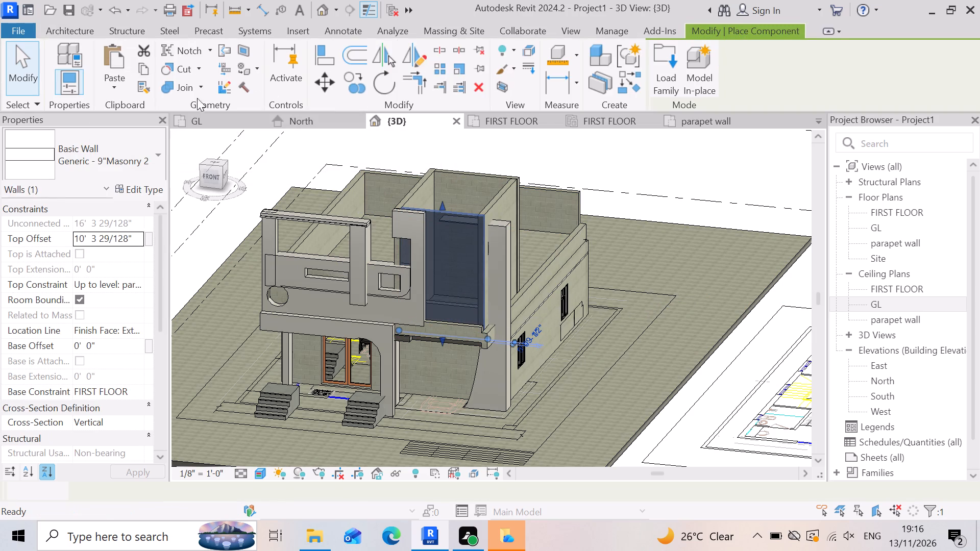
Start a new in-place model in the Generic Models category, accepting the default name.
left_click(75, 25)
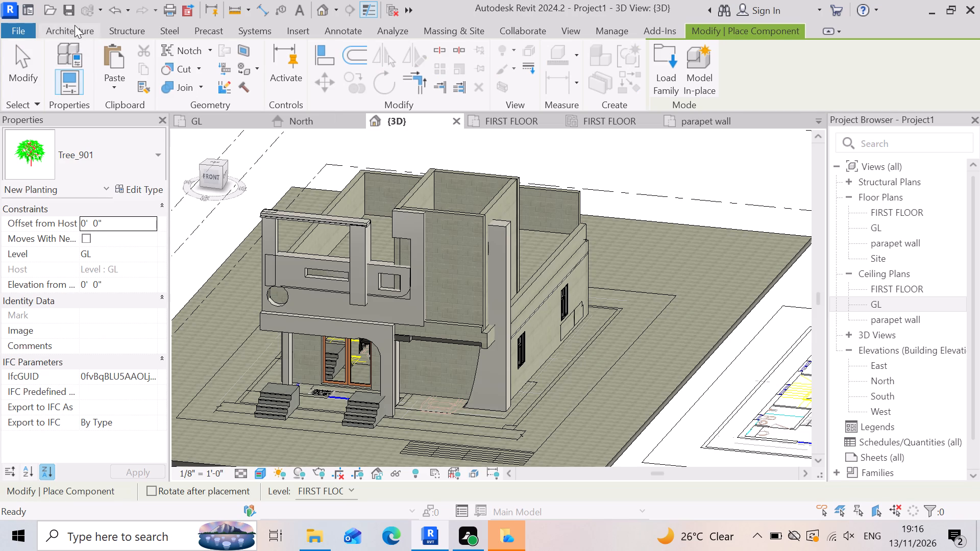
left_click(184, 66)
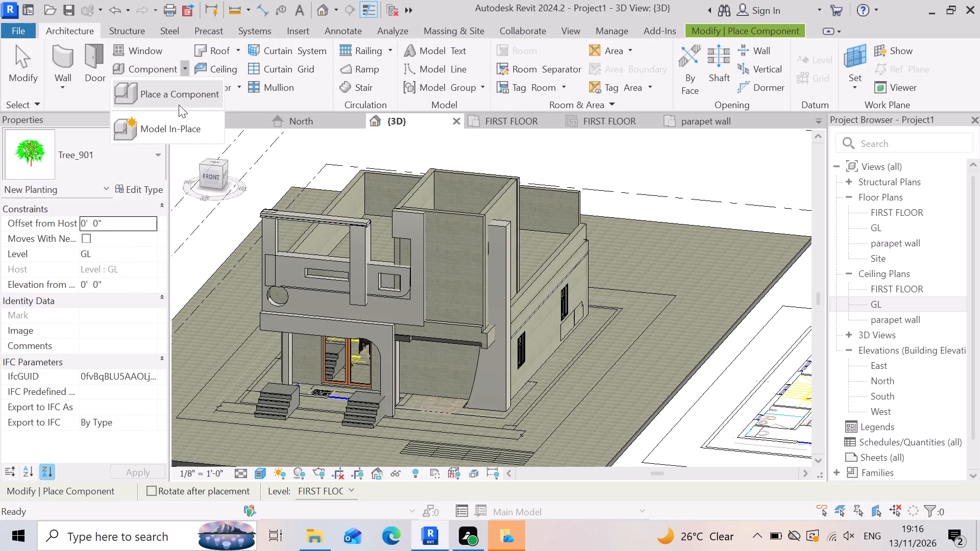
left_click(181, 121)
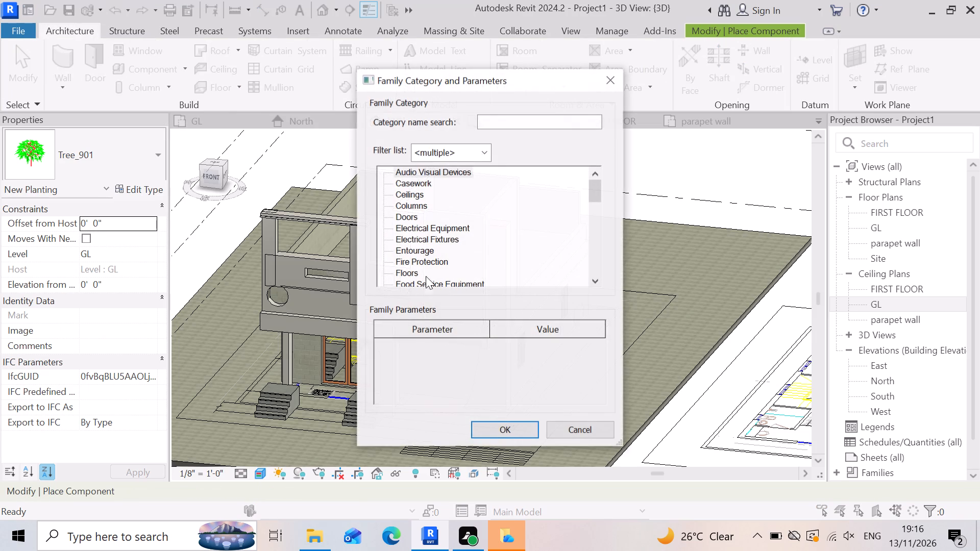
scroll(450, 273, "down", 11)
scroll(448, 268, "up", 2)
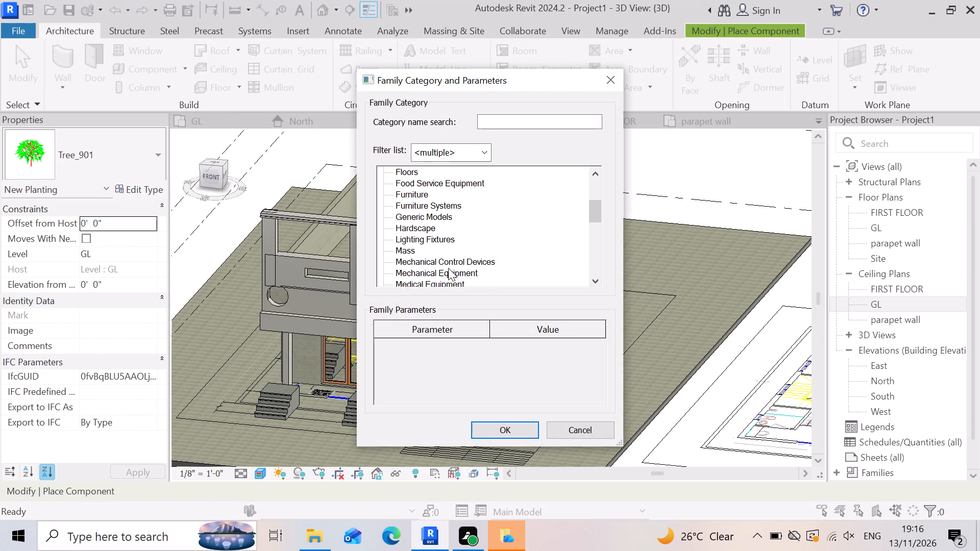
left_click(445, 215)
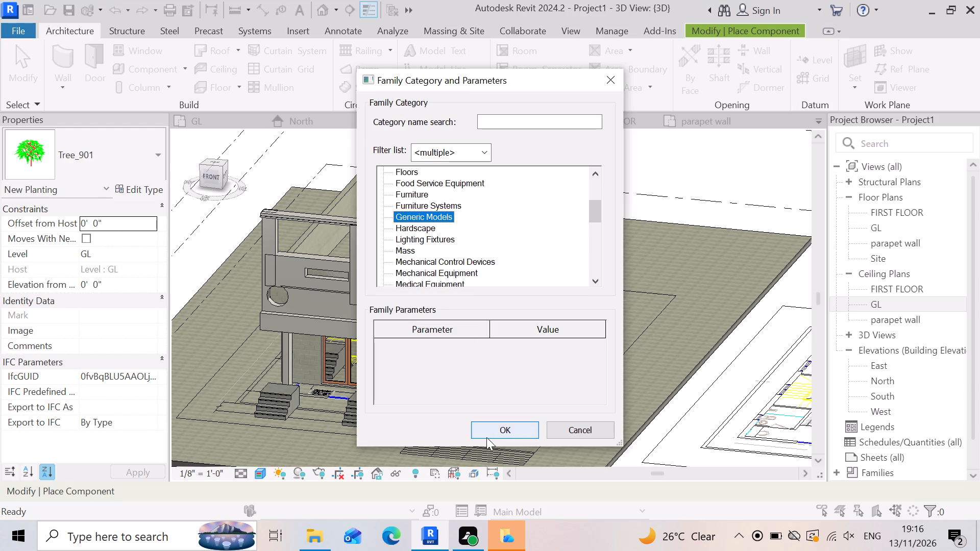
left_click(488, 435)
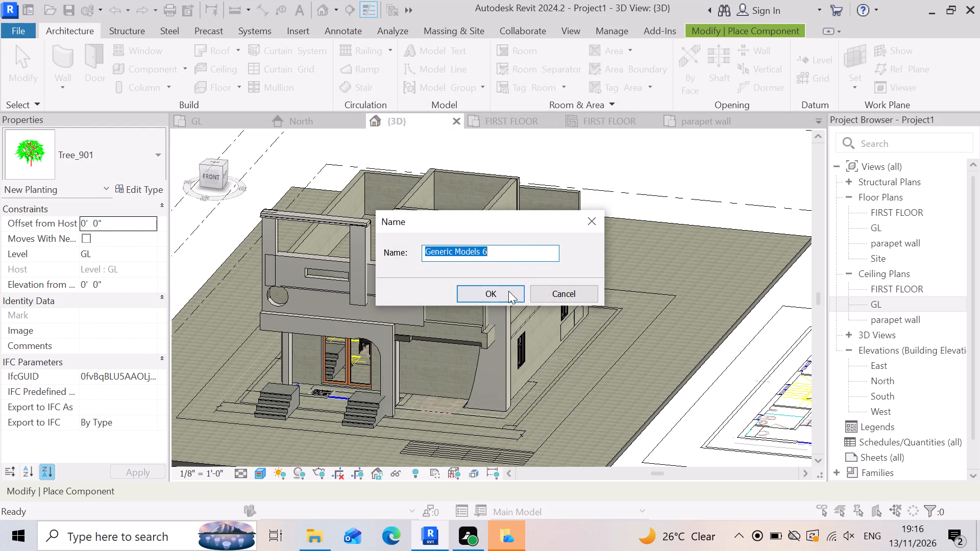
left_click(505, 291)
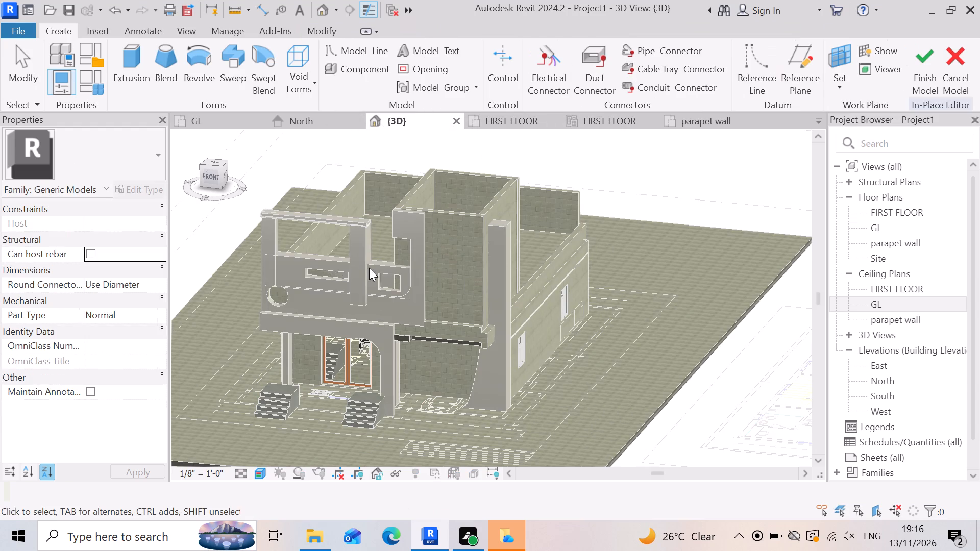
Start an extrusion and set its work plane by picking the front masonry wall face of the tower.
left_click(127, 60)
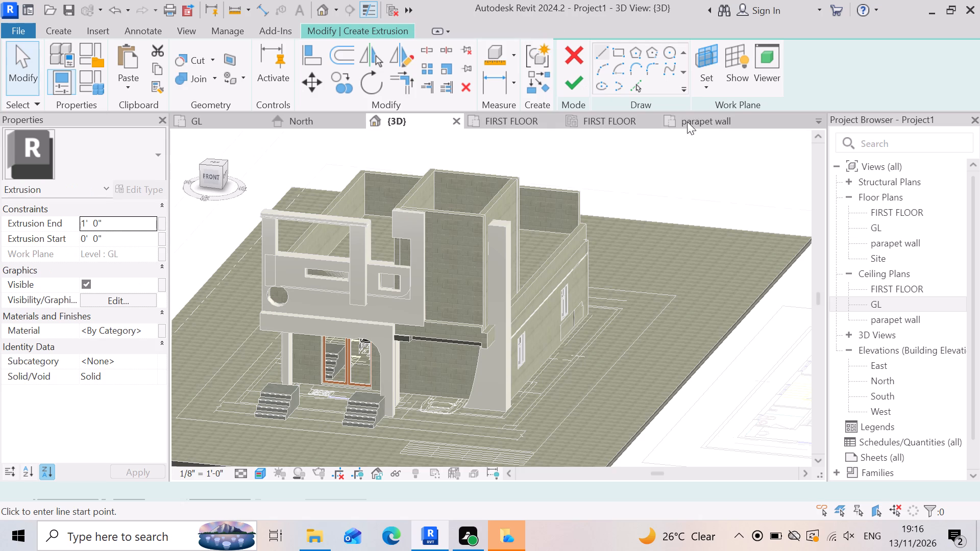
left_click(701, 80)
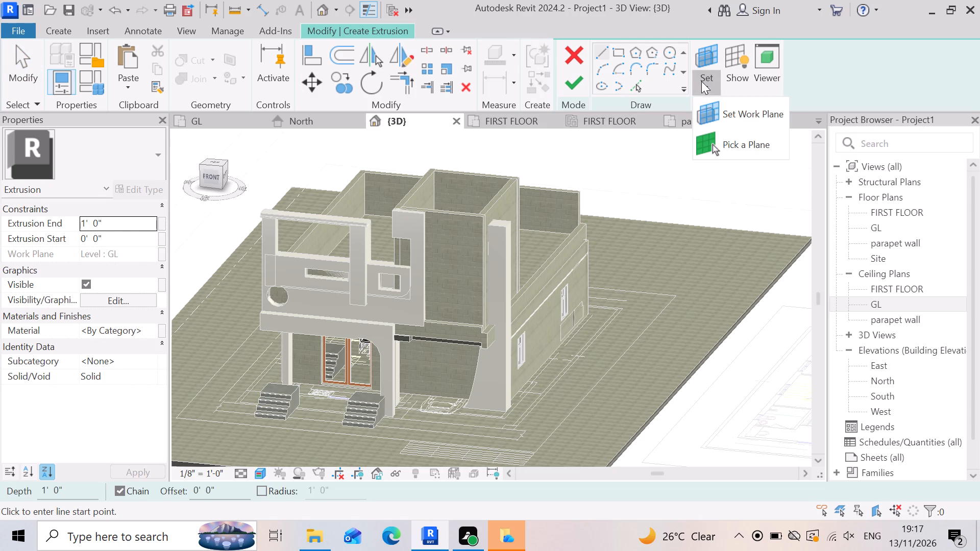
left_click(718, 137)
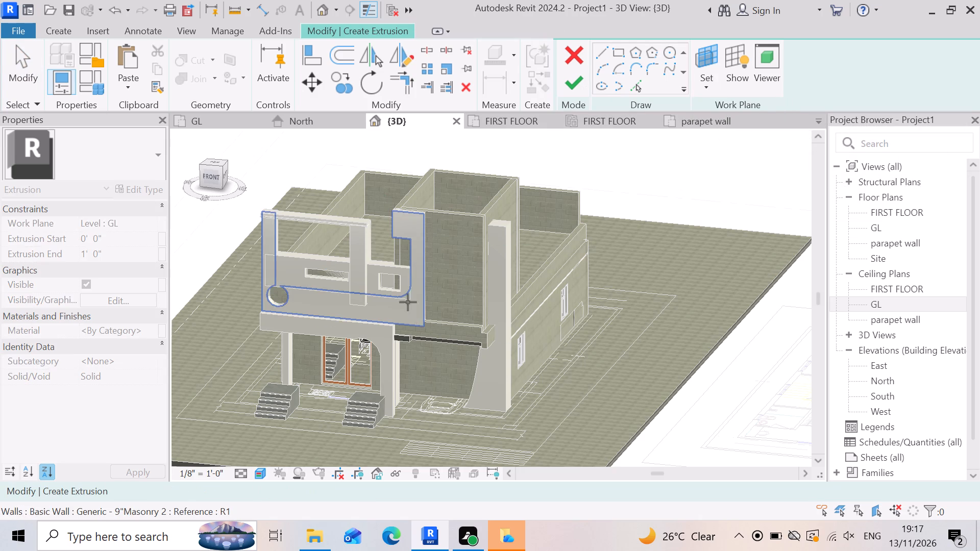
left_click(462, 288)
scroll(462, 288, "up", 4)
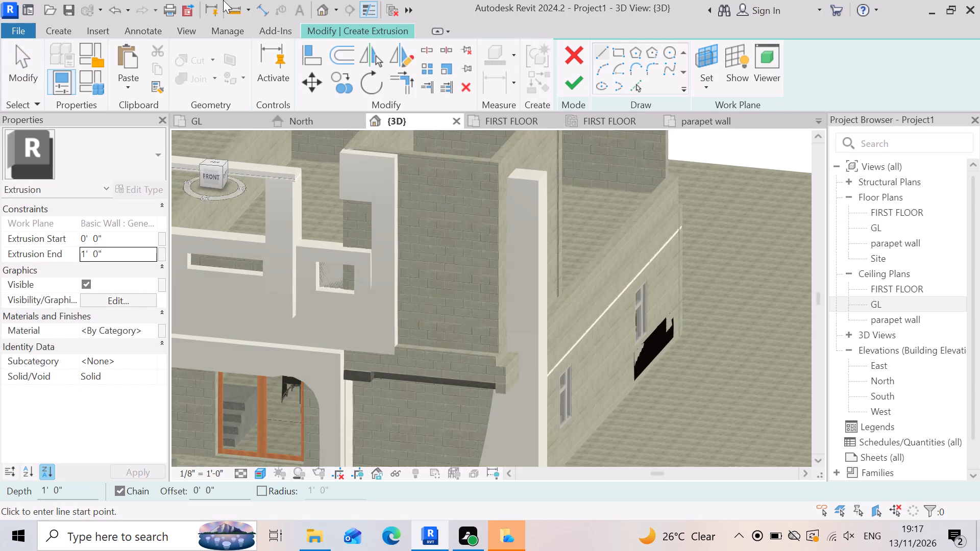
left_click(58, 34)
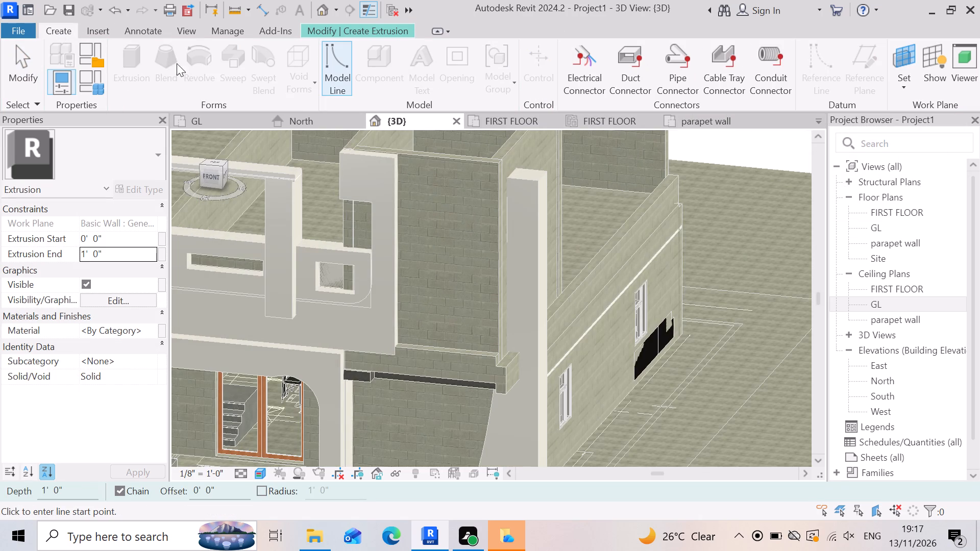
left_click(331, 31)
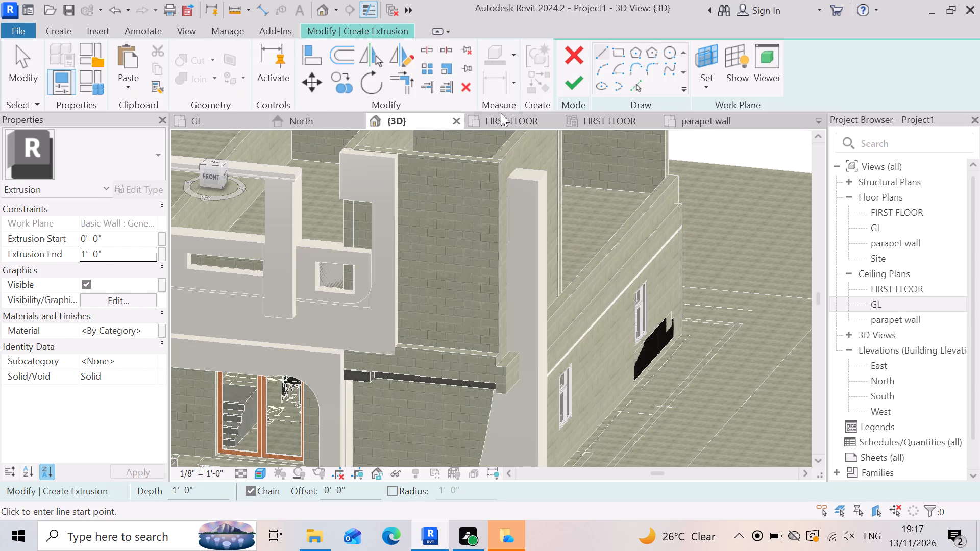
left_click(704, 90)
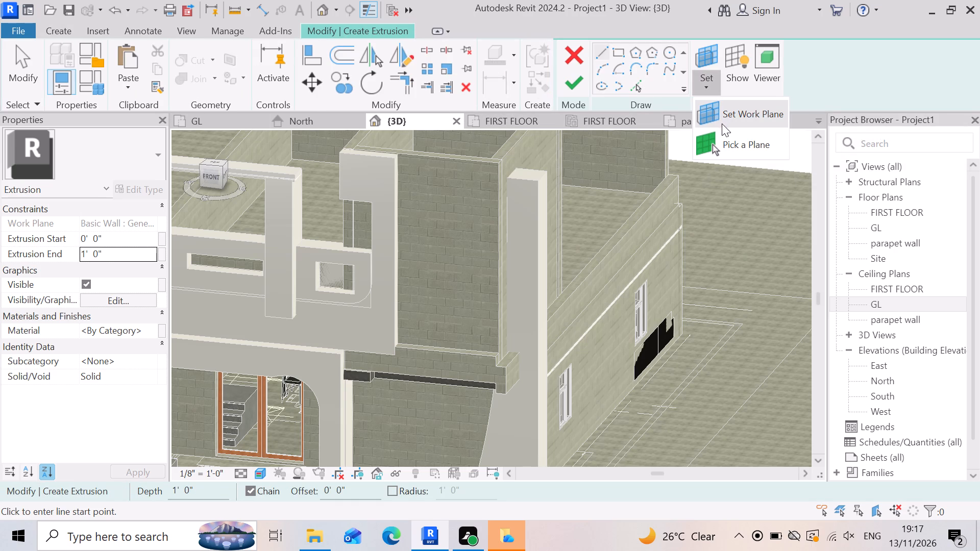
left_click(729, 151)
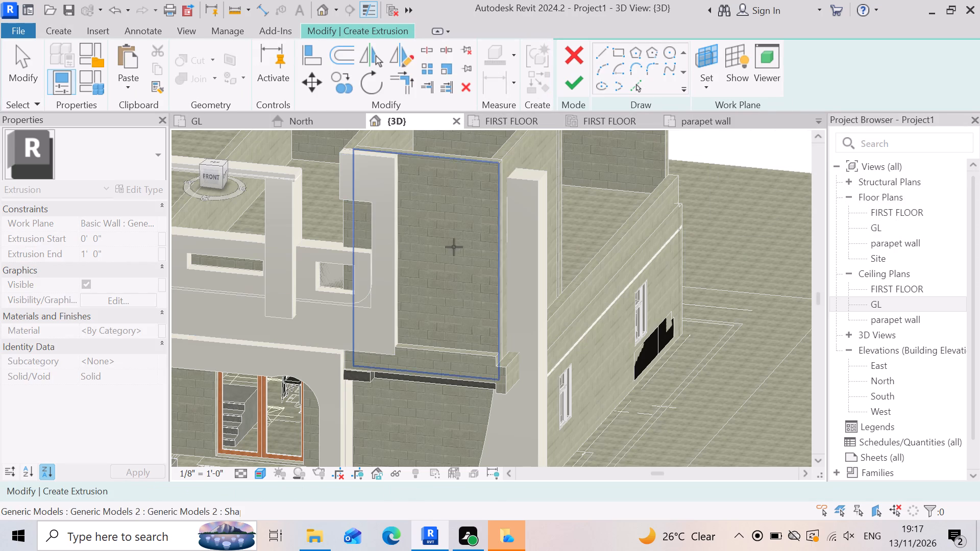
left_click(457, 245)
Extrude a rectangle 1' 0" deep from the tower wall's top edge beside the vertical cladding down to the curved-edge model's base tip.
left_click(618, 59)
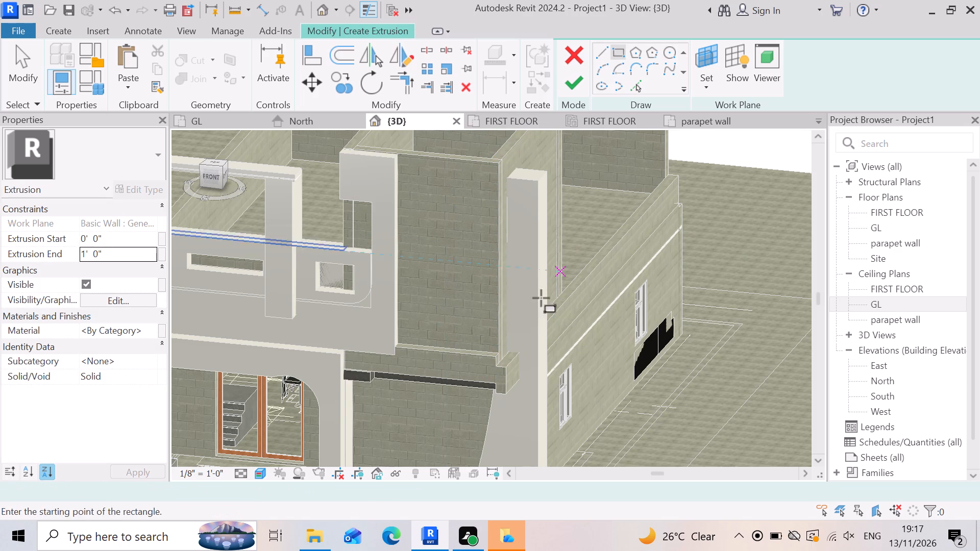
scroll(401, 194, "up", 4)
scroll(407, 146, "up", 3)
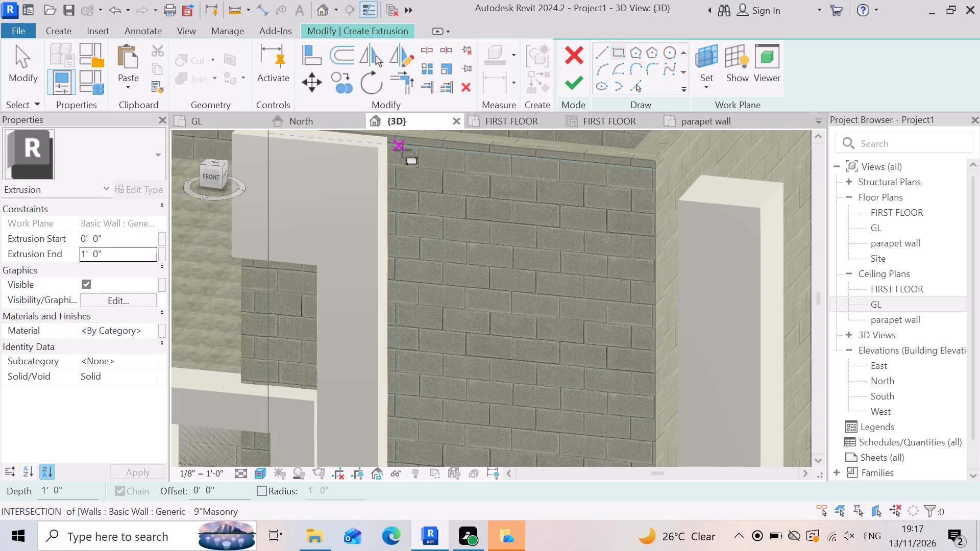
left_click(389, 142)
scroll(560, 212, "down", 4)
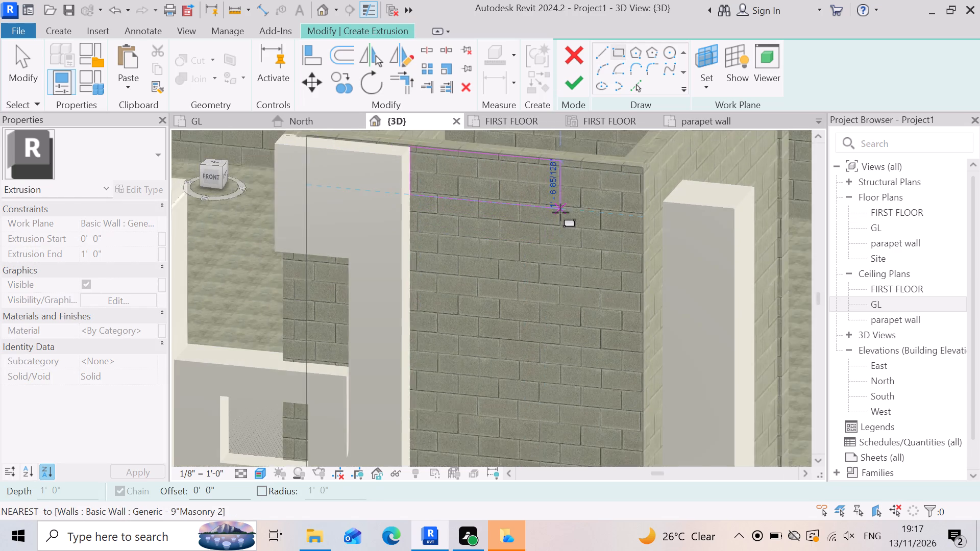
scroll(560, 212, "down", 4)
scroll(553, 416, "up", 2)
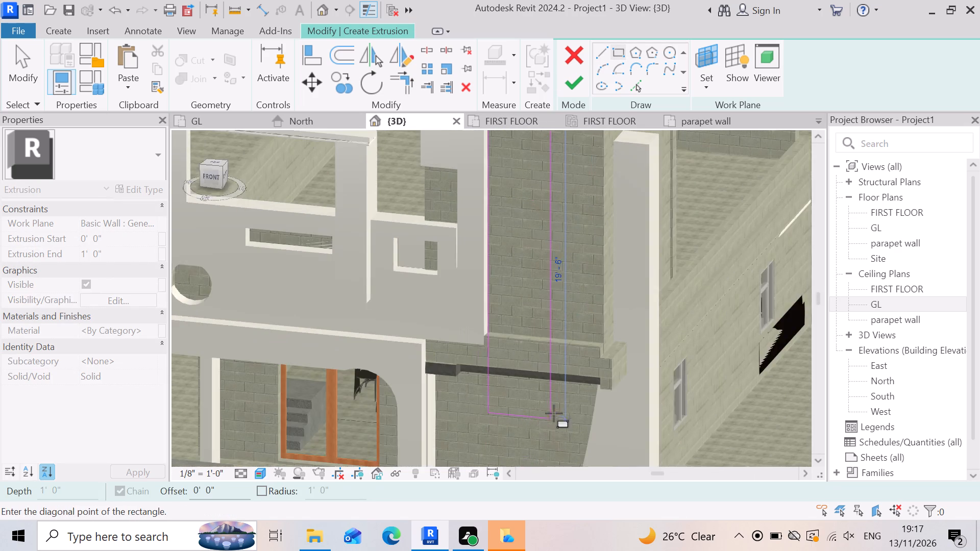
scroll(563, 390, "down", 3)
scroll(560, 459, "up", 9)
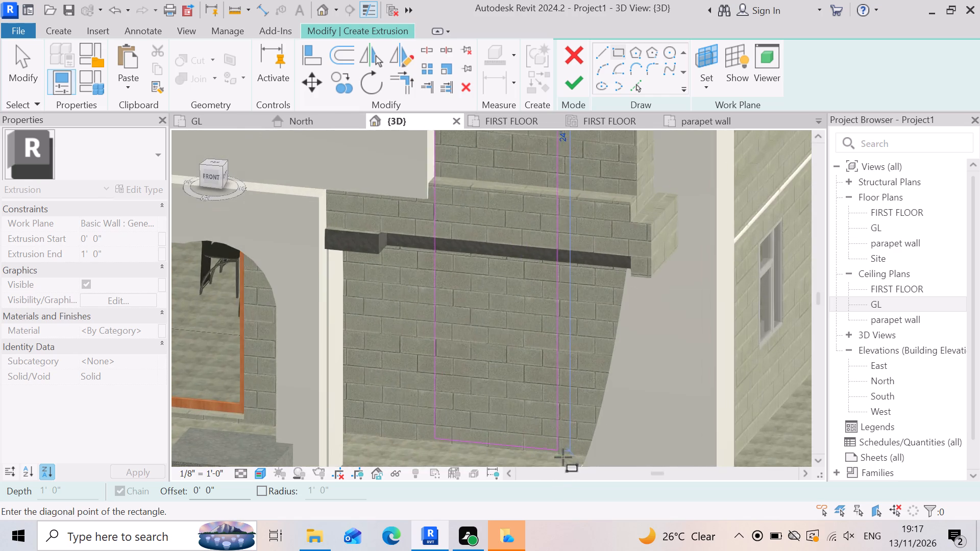
scroll(531, 392, "up", 4)
scroll(543, 383, "down", 2)
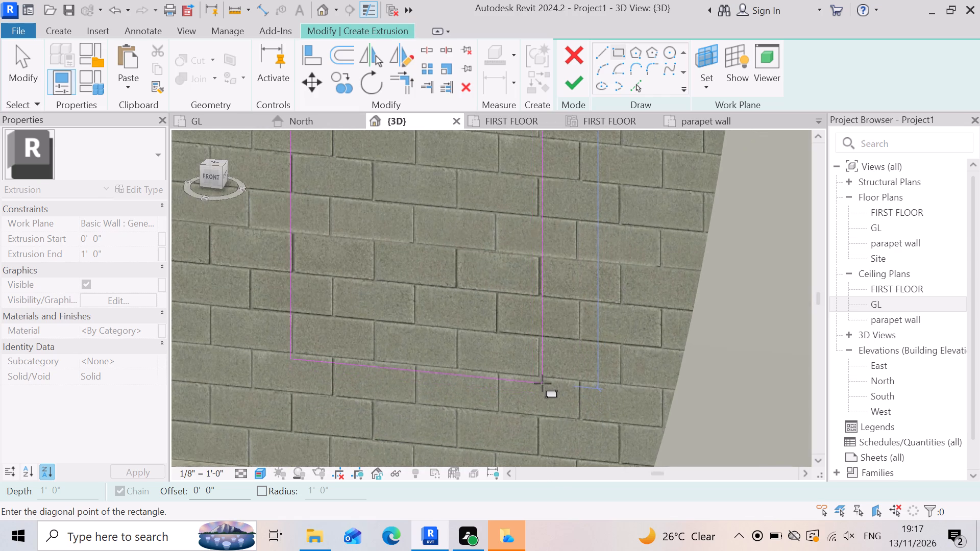
scroll(543, 383, "down", 5)
scroll(560, 441, "up", 5)
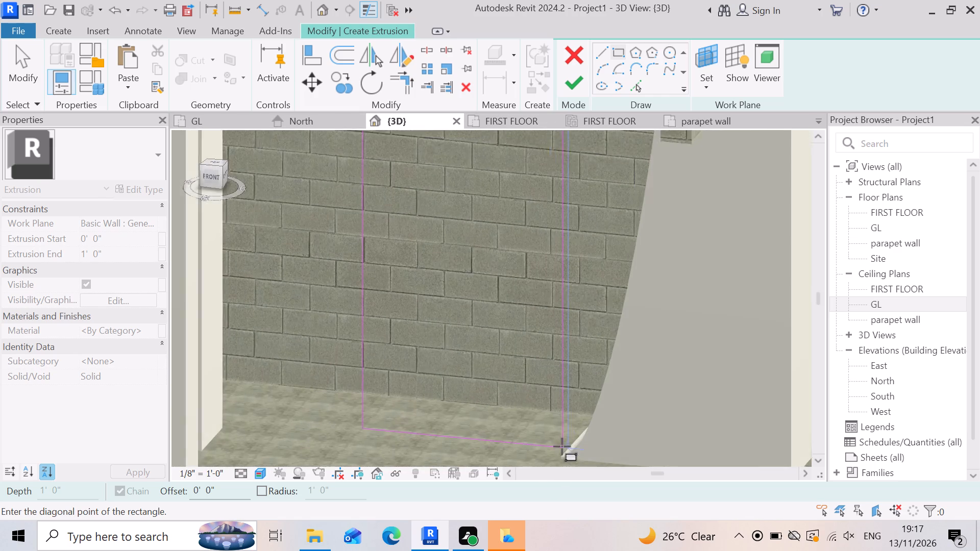
scroll(558, 391, "down", 3)
scroll(554, 444, "up", 5)
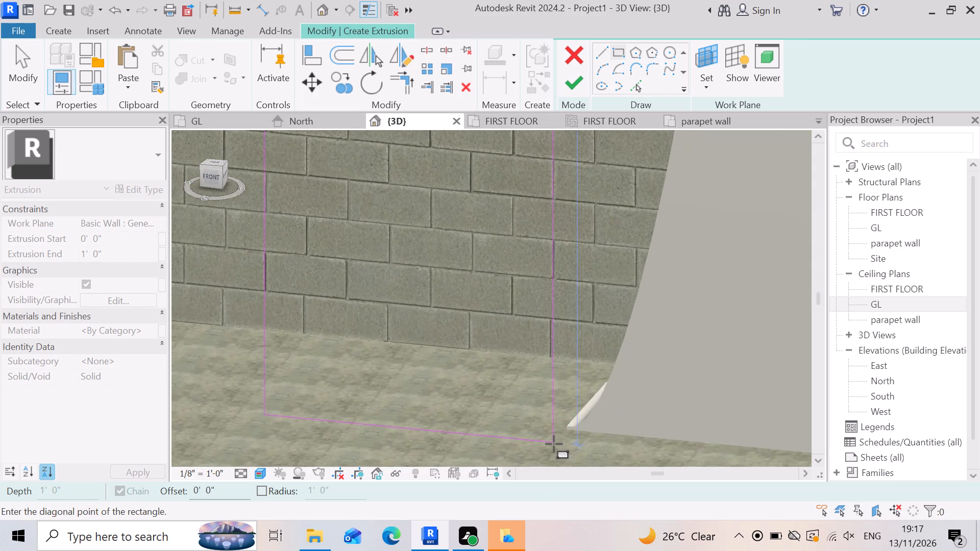
scroll(554, 444, "up", 4)
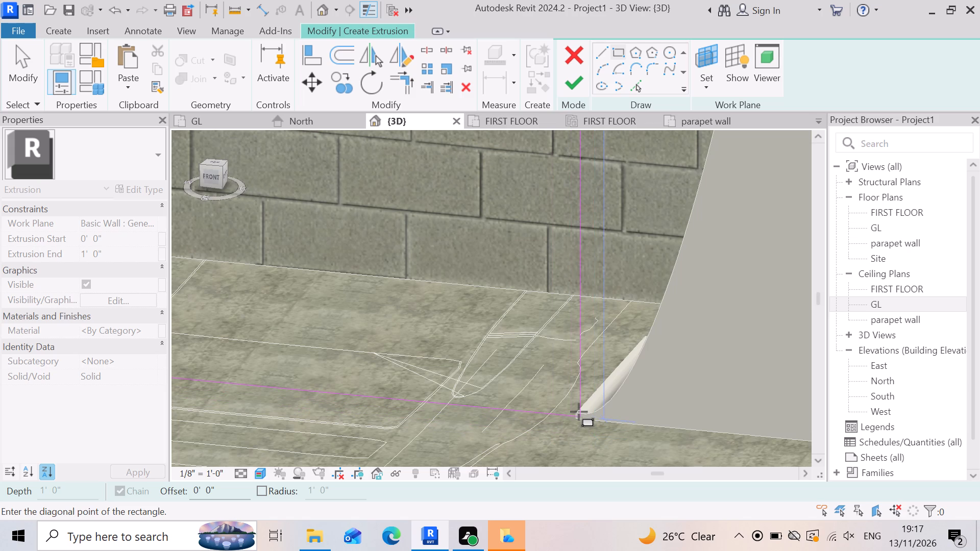
left_click(582, 417)
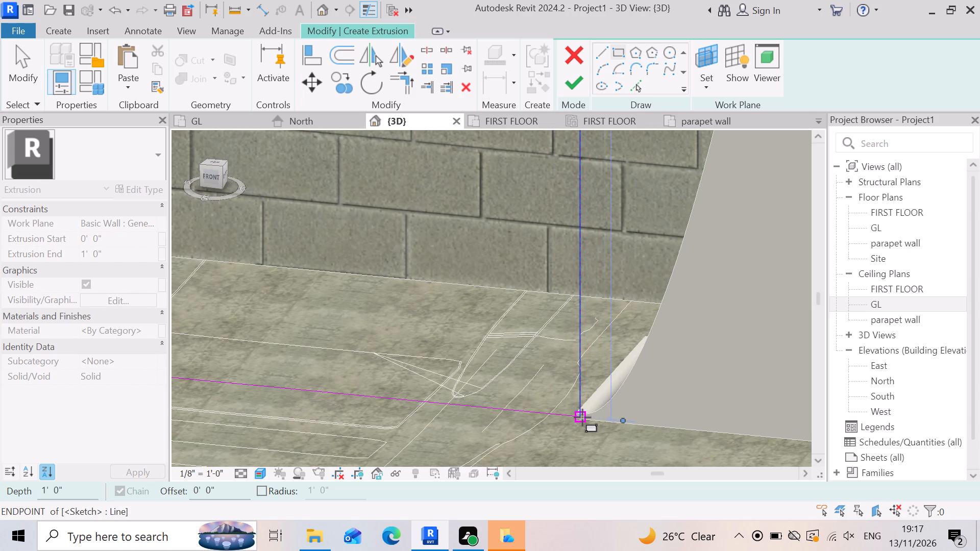
scroll(422, 338, "down", 3)
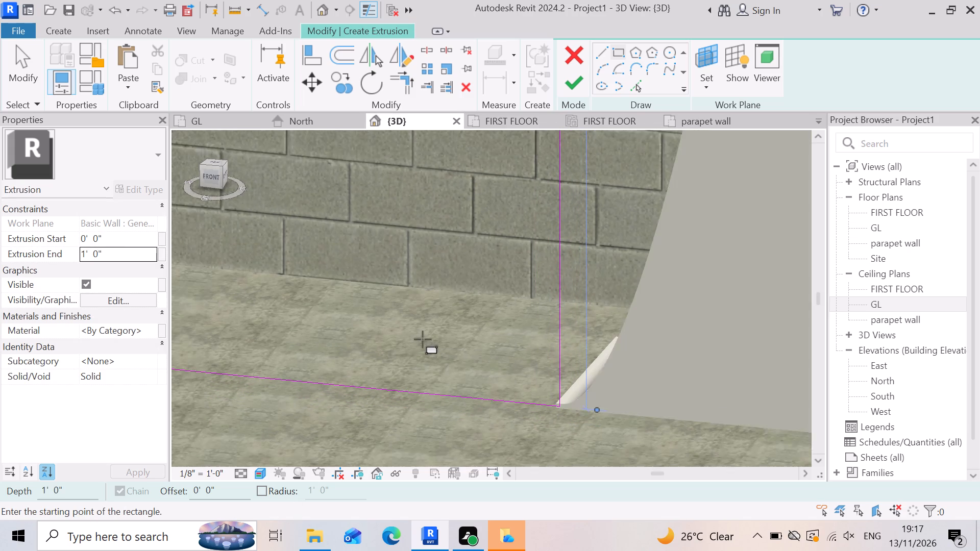
left_click(574, 84)
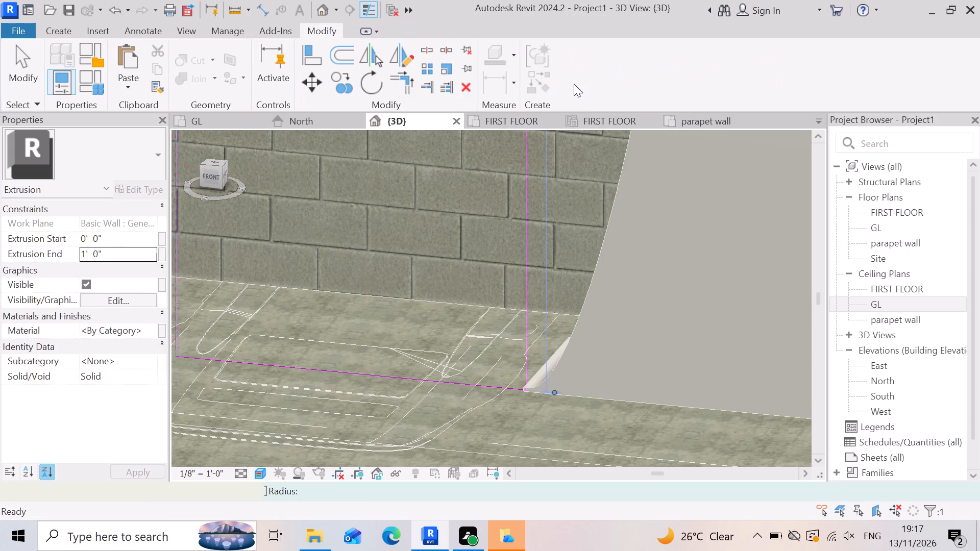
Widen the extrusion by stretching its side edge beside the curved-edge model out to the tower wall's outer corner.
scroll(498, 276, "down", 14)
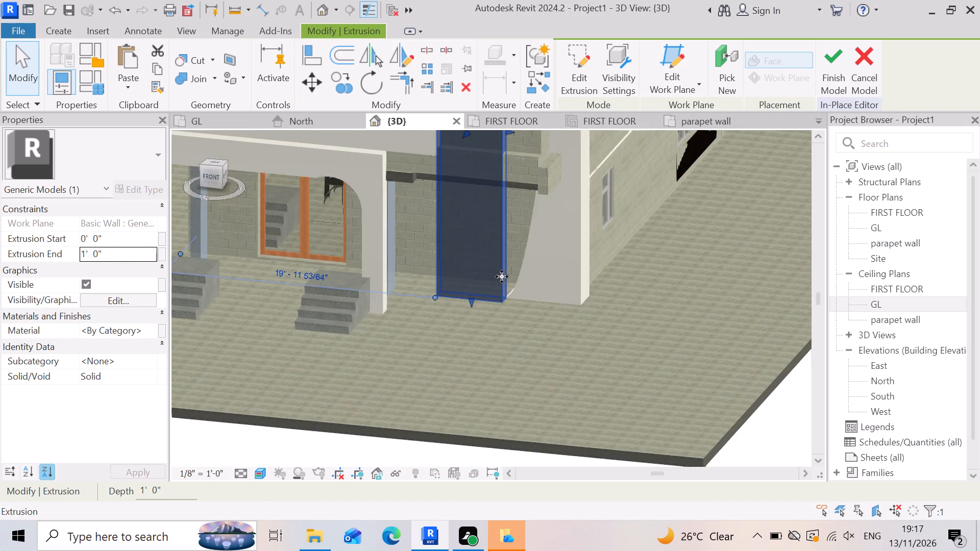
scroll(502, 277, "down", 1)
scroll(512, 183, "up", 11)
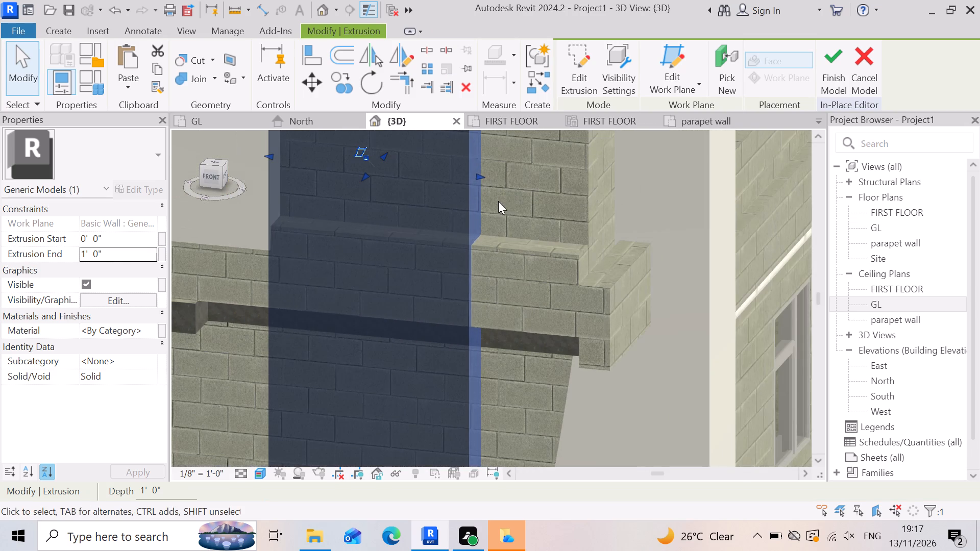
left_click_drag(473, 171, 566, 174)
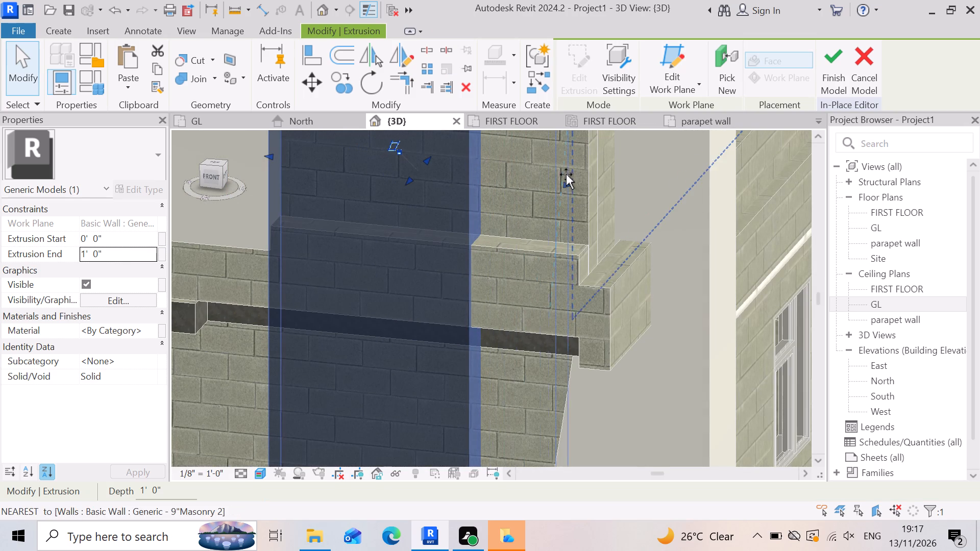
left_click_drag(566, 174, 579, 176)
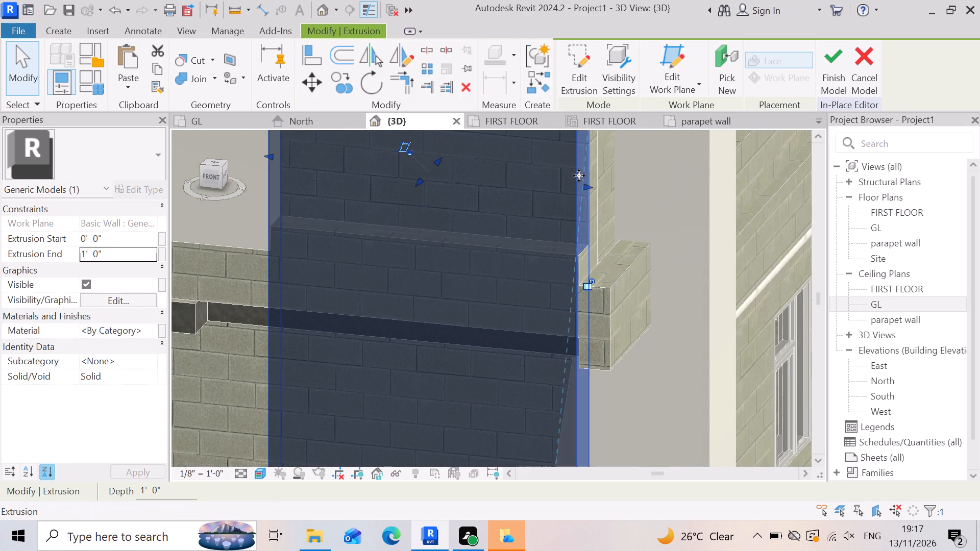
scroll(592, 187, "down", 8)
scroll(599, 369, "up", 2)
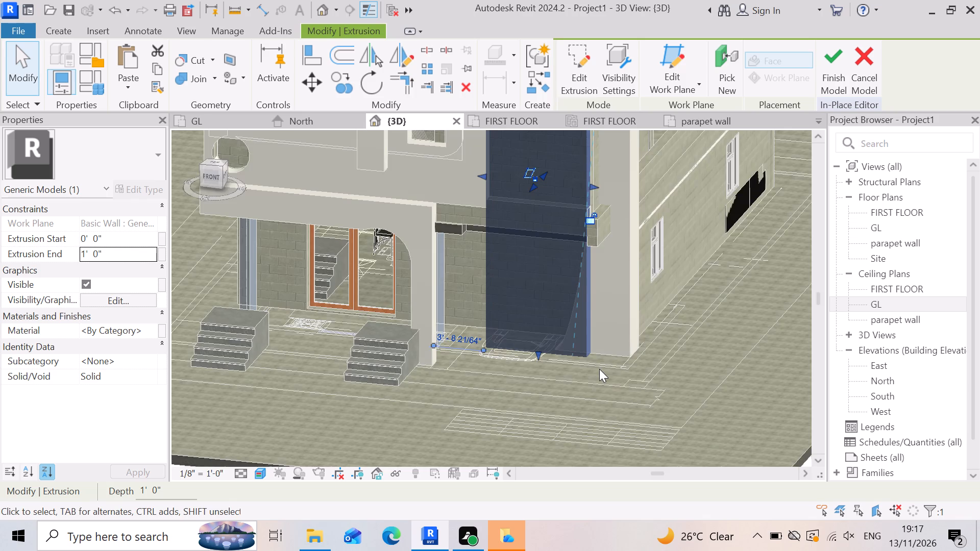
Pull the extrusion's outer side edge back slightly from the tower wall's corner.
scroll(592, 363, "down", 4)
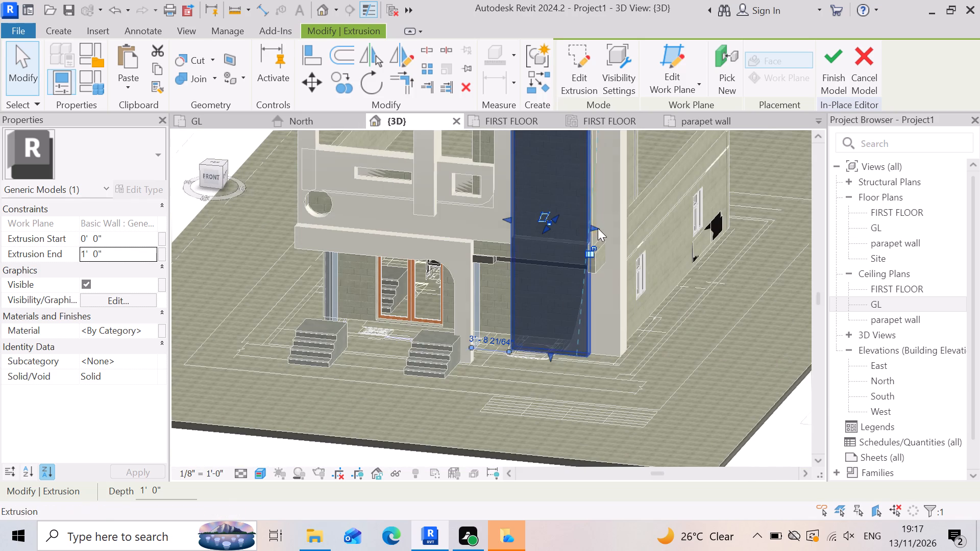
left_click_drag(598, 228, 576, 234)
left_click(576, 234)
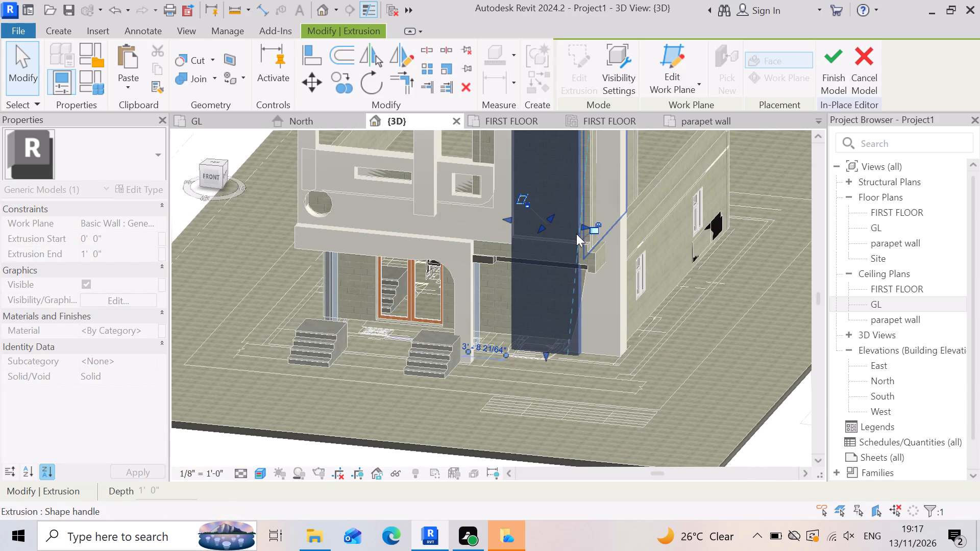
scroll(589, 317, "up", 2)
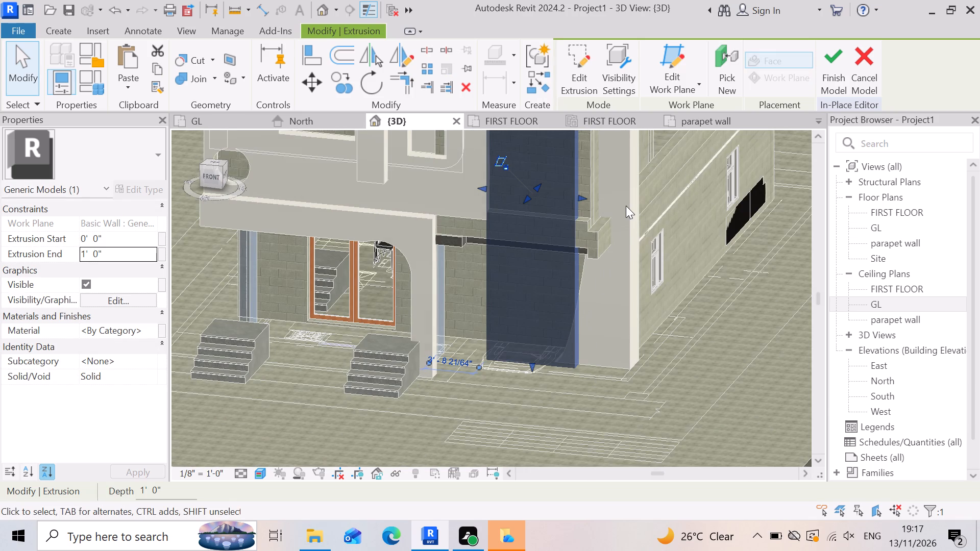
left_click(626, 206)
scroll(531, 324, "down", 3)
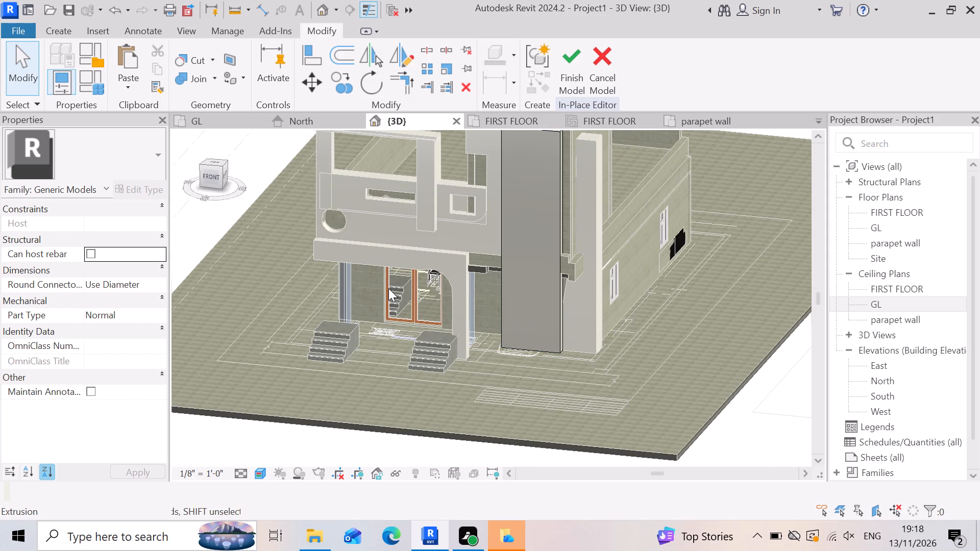
Raise the extrusion's bottom edge from ground level to just above the projecting beam, level with the adjoining cladding's base.
scroll(518, 316, "up", 2)
left_click(518, 316)
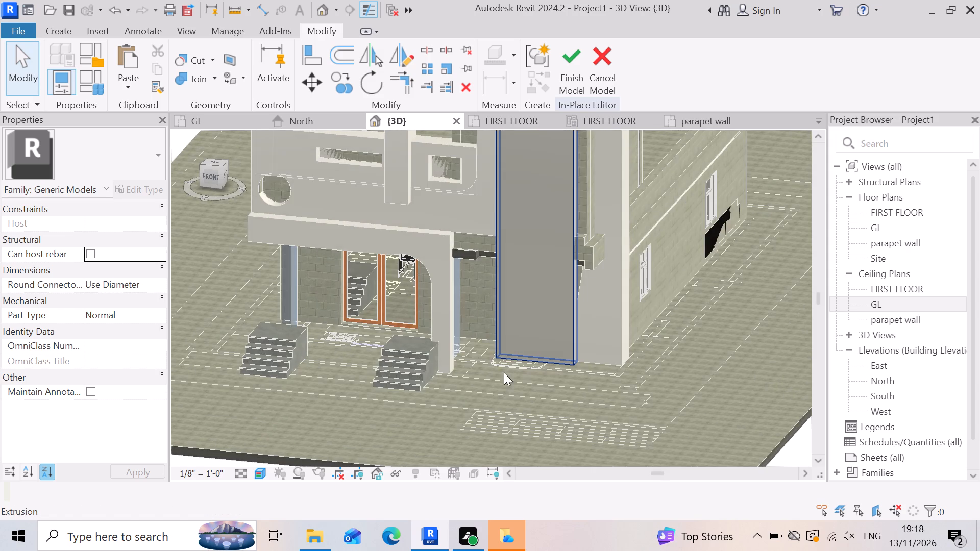
scroll(504, 374, "up", 3)
scroll(593, 347, "down", 3)
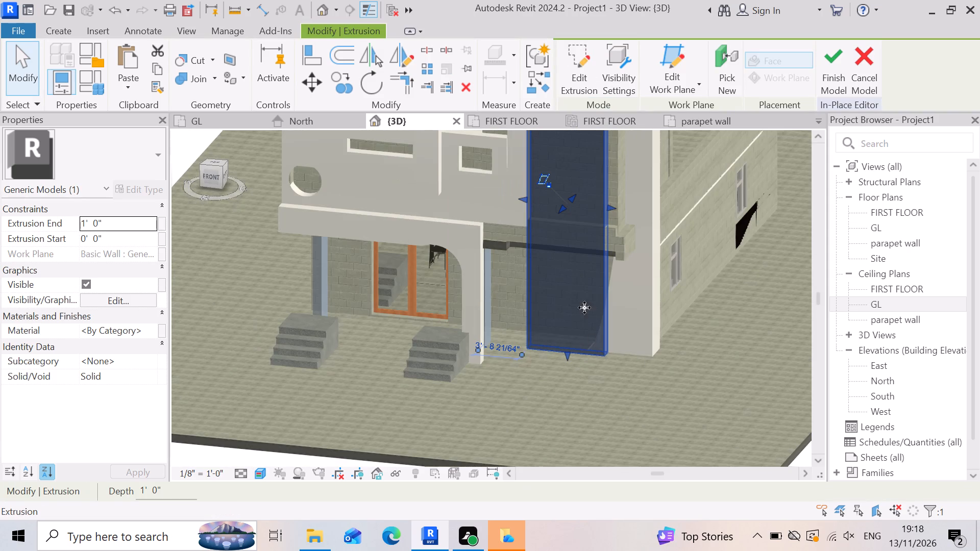
scroll(519, 185, "up", 4)
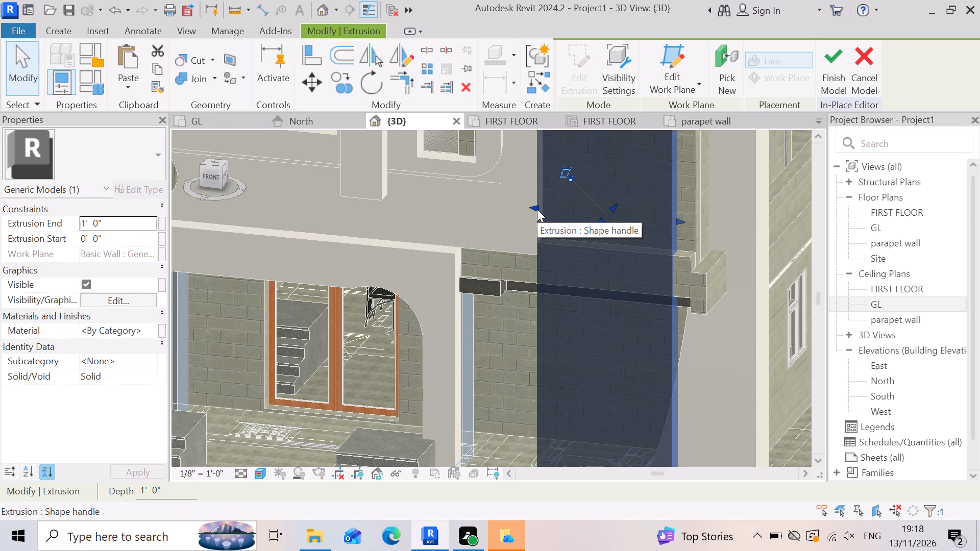
scroll(553, 210, "down", 2)
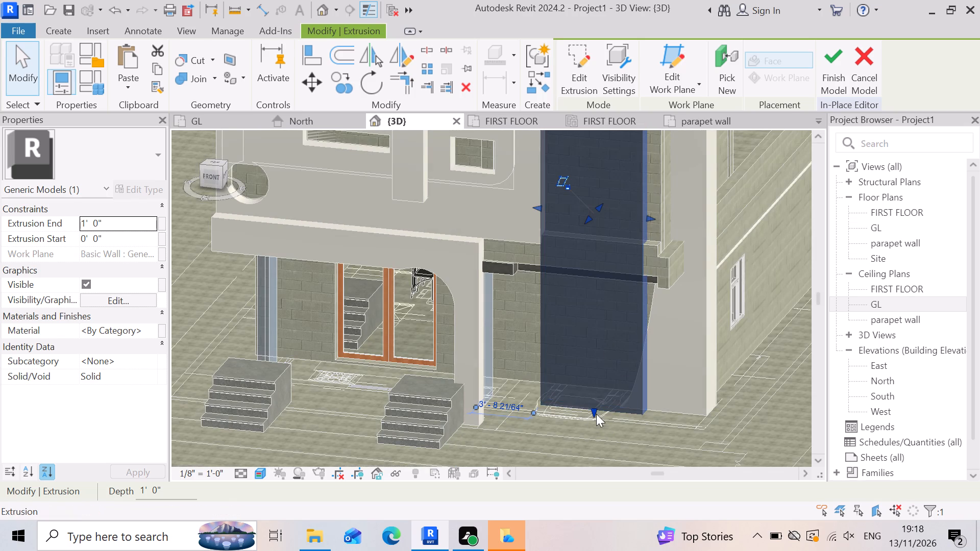
left_click_drag(596, 414, 600, 258)
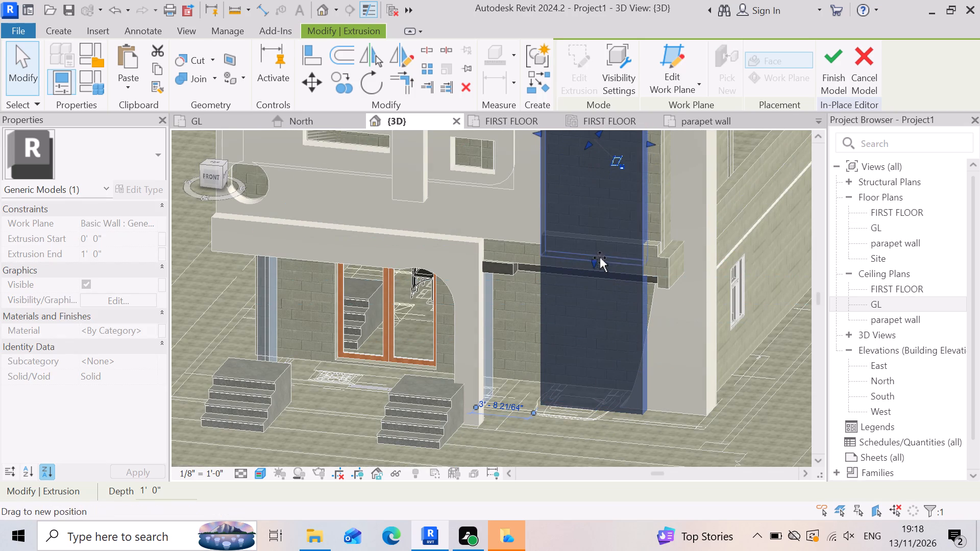
left_click_drag(600, 258, 605, 241)
scroll(574, 352, "down", 3)
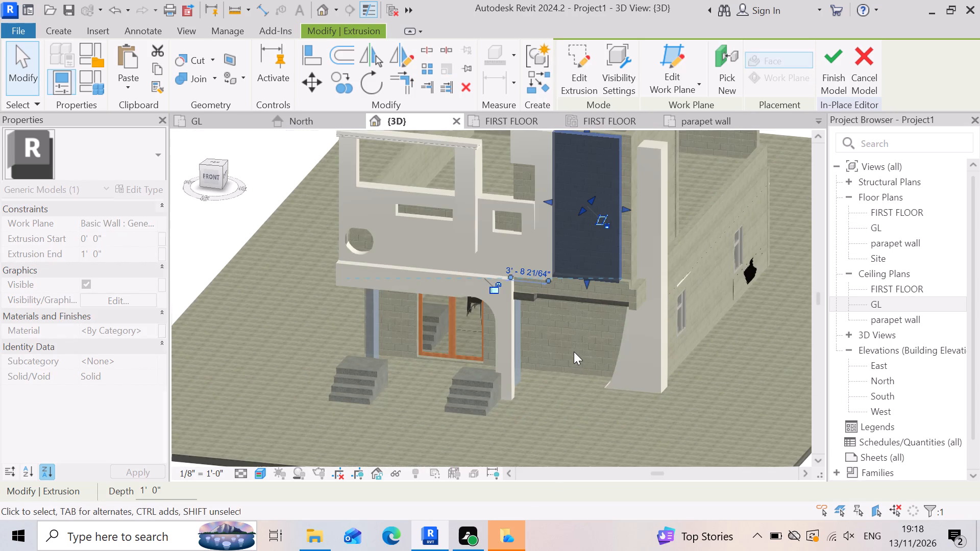
scroll(574, 352, "down", 2)
scroll(569, 248, "up", 3)
Stretch the shortened extrusion's outer side edge to the tower wall's corner and finish the in-place model.
scroll(622, 251, "up", 6)
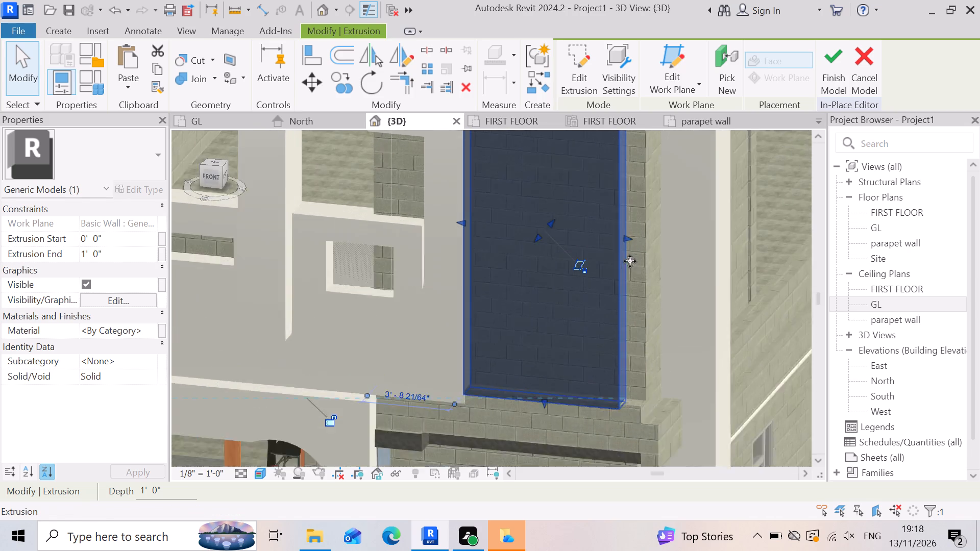
scroll(630, 261, "up", 2)
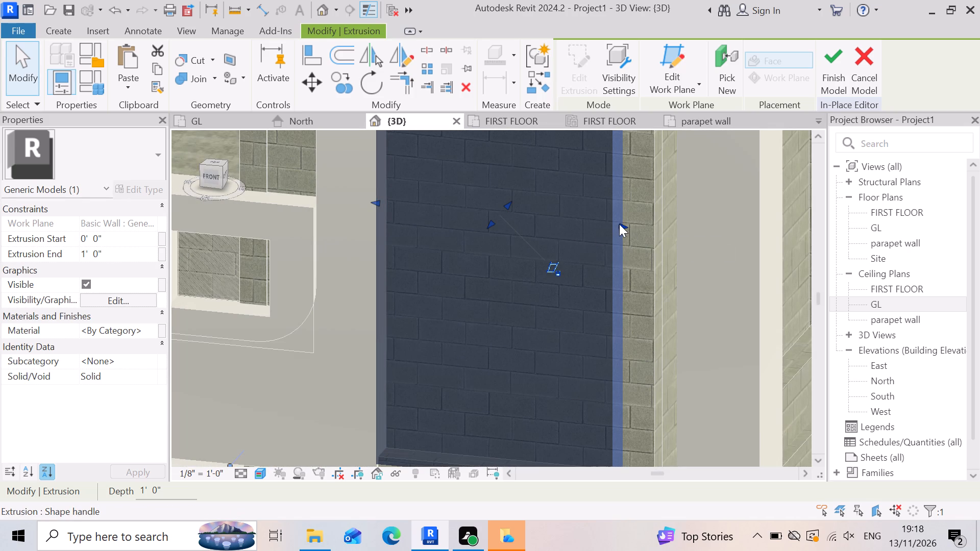
left_click_drag(621, 223, 673, 213)
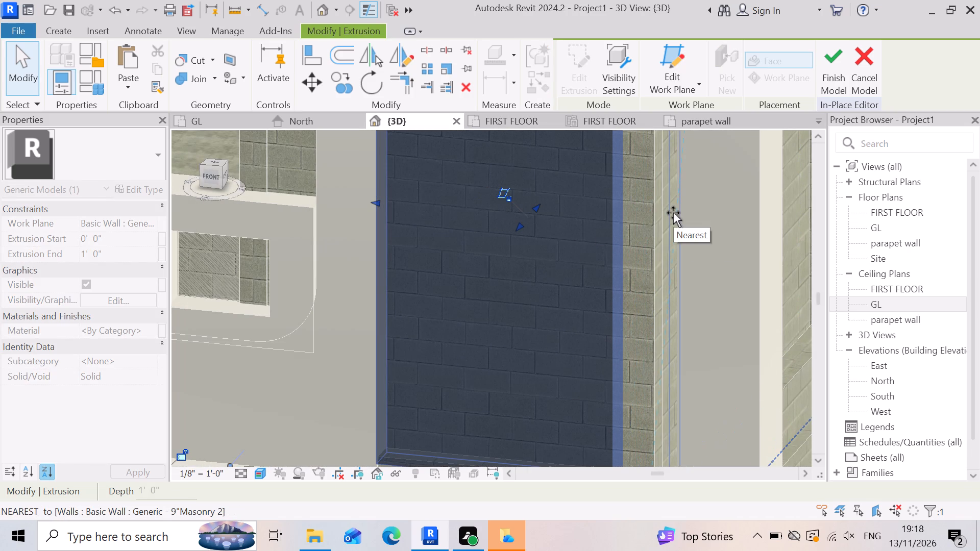
left_click_drag(673, 213, 668, 221)
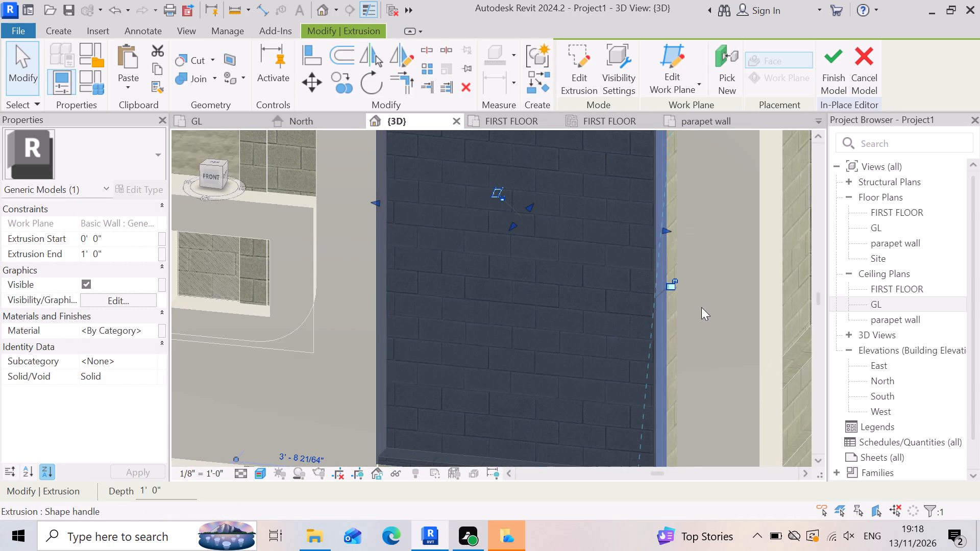
scroll(638, 248, "down", 7)
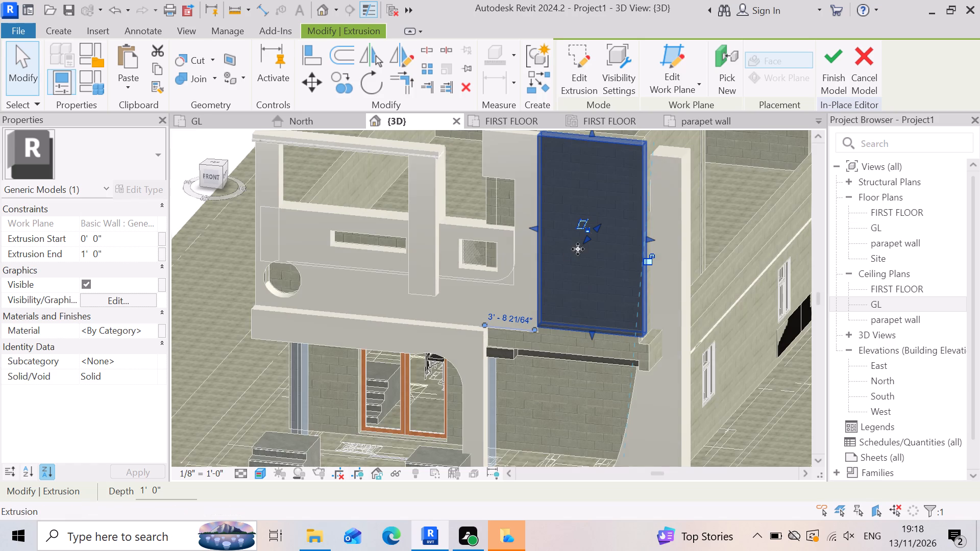
scroll(578, 244, "down", 3)
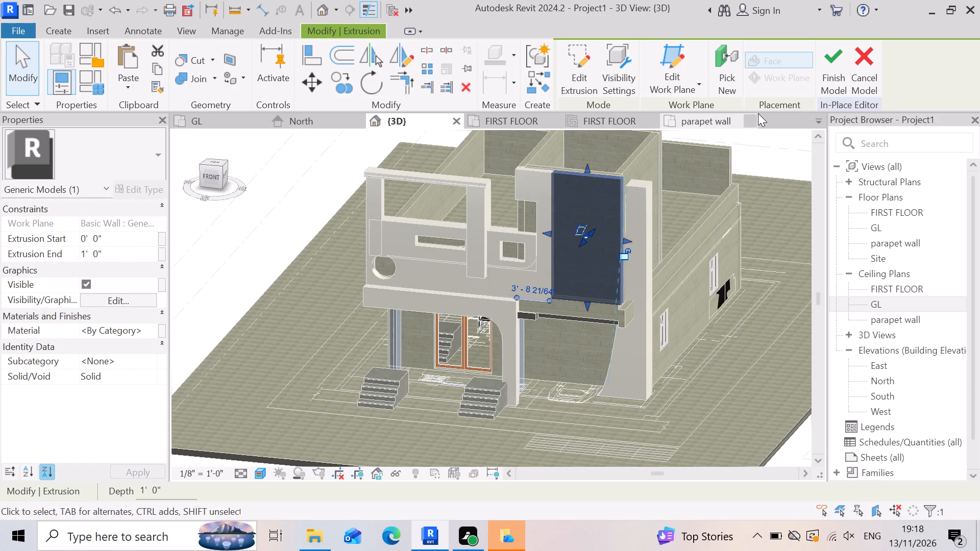
left_click(825, 57)
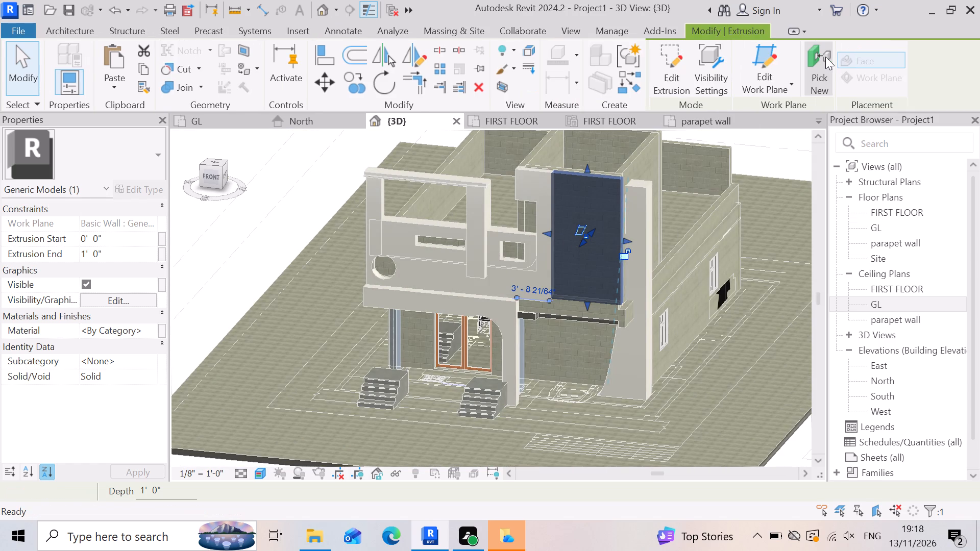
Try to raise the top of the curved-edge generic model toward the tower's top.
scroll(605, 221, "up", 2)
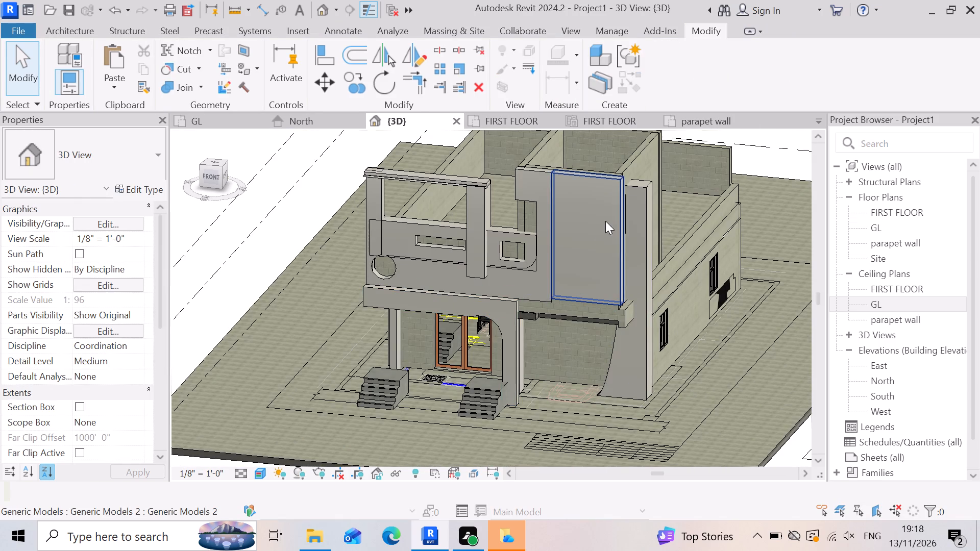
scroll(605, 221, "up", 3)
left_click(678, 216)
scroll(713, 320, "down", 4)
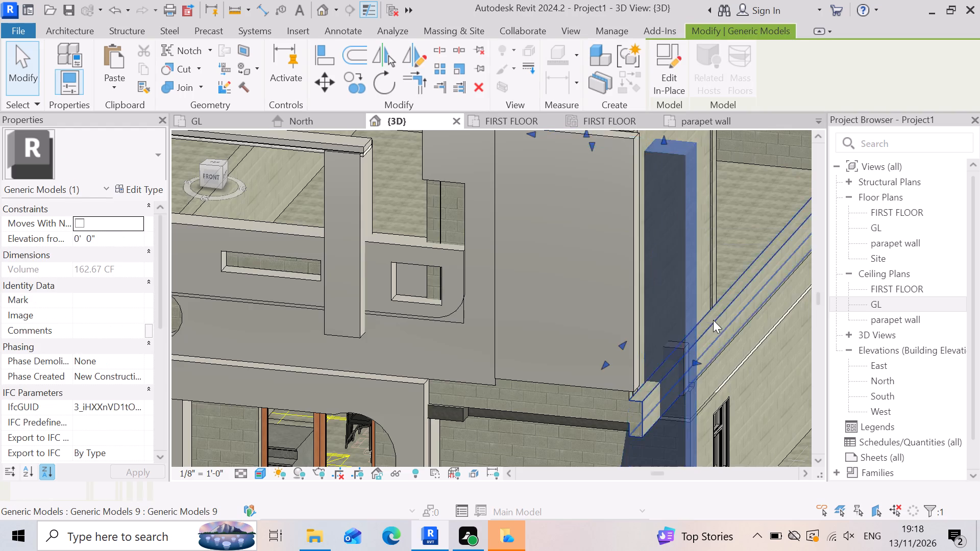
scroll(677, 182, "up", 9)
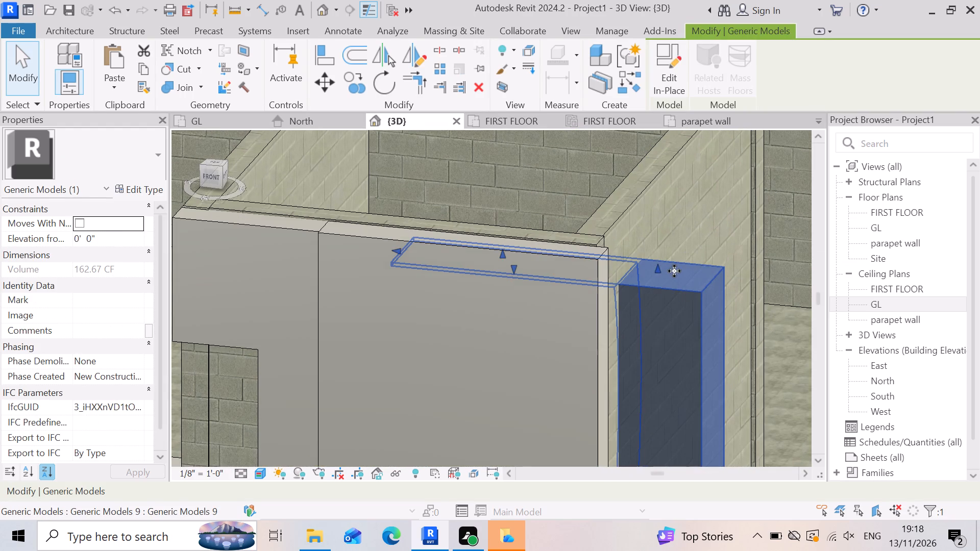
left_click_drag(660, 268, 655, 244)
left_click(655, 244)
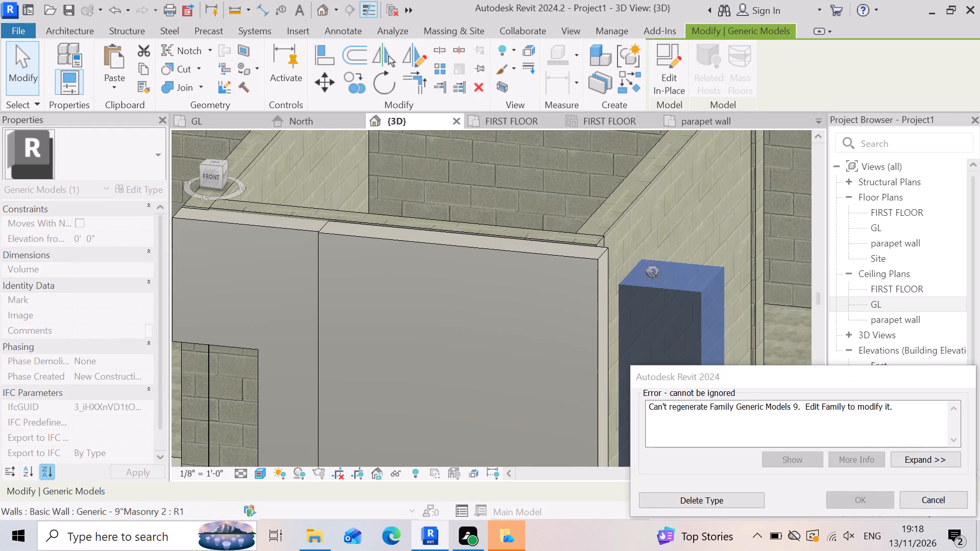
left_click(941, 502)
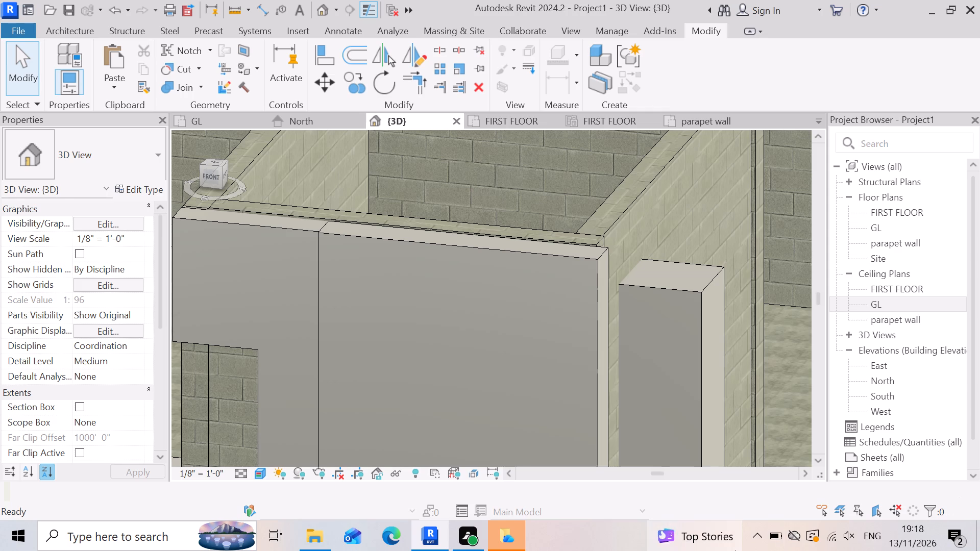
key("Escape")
Nudge the curved-edge generic model toward the front of the building until it meets the tower's front wall face.
scroll(671, 363, "down", 5)
scroll(567, 293, "down", 5)
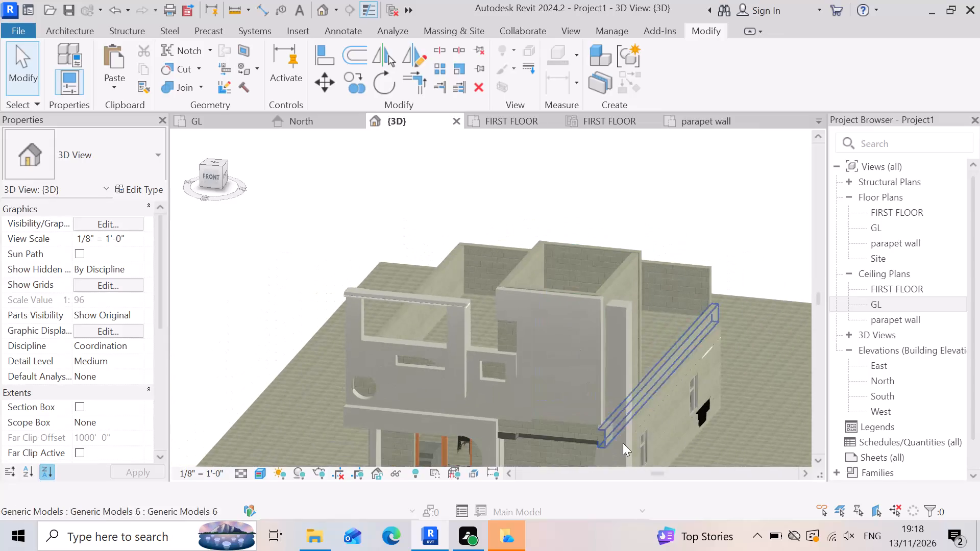
scroll(544, 315, "down", 3)
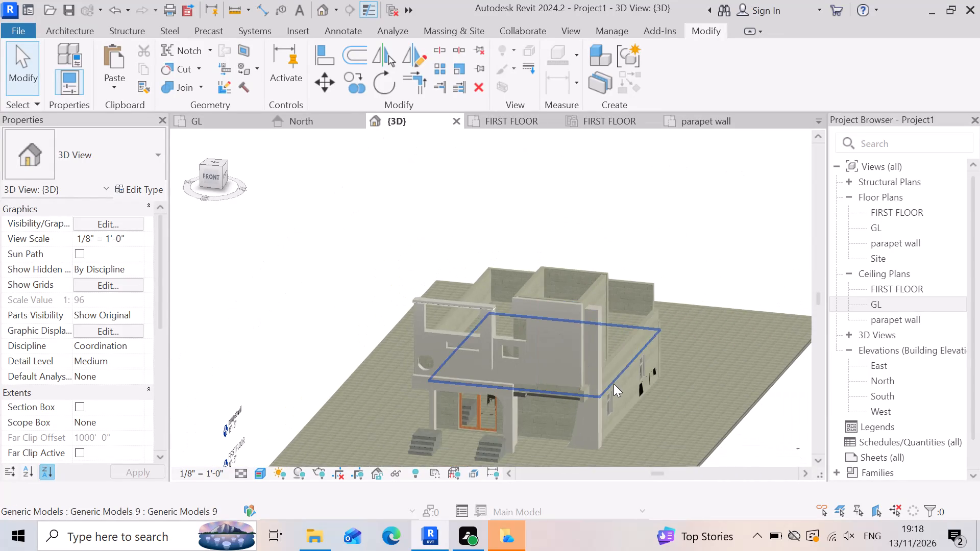
right_click_drag(702, 412, 644, 411, "shift")
middle_click_drag(701, 409, 644, 411, "shift")
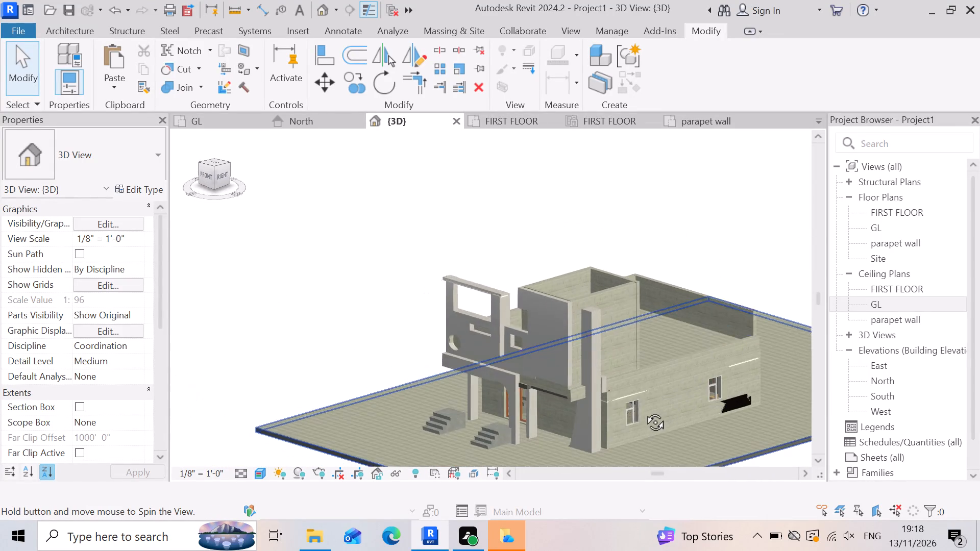
middle_click_drag(644, 411, 591, 407, "shift")
right_click_drag(644, 411, 591, 407, "shift")
scroll(604, 418, "up", 3)
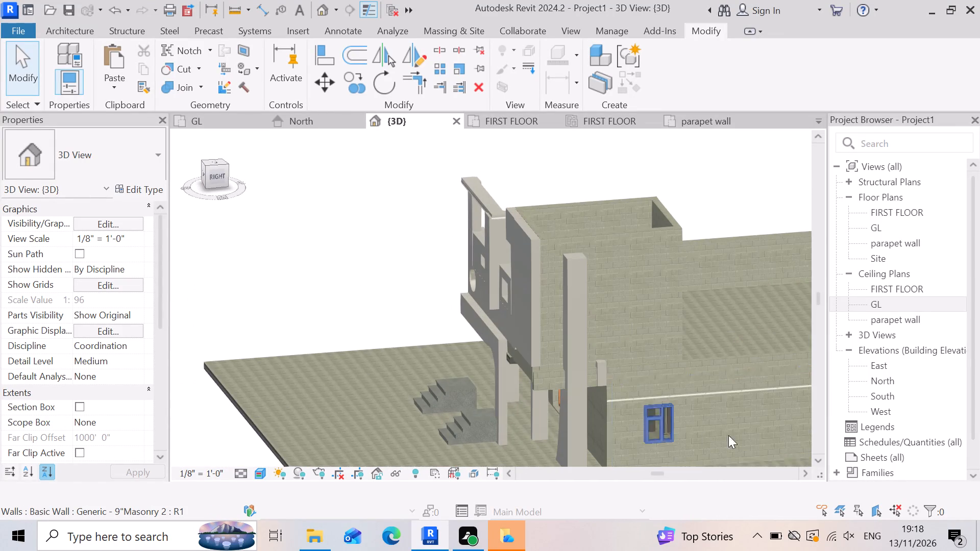
scroll(598, 335, "up", 3)
scroll(615, 430, "up", 3)
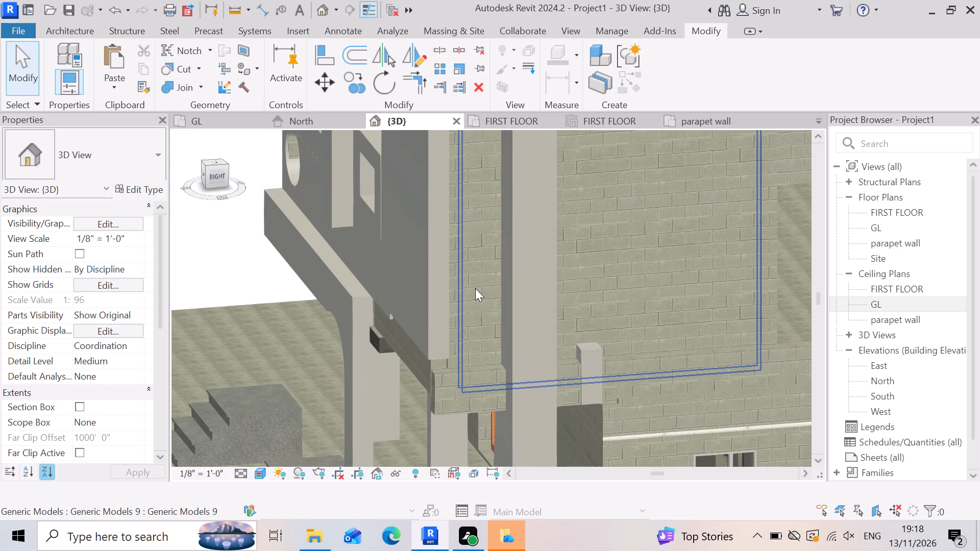
left_click(511, 259)
scroll(540, 242, "down", 4)
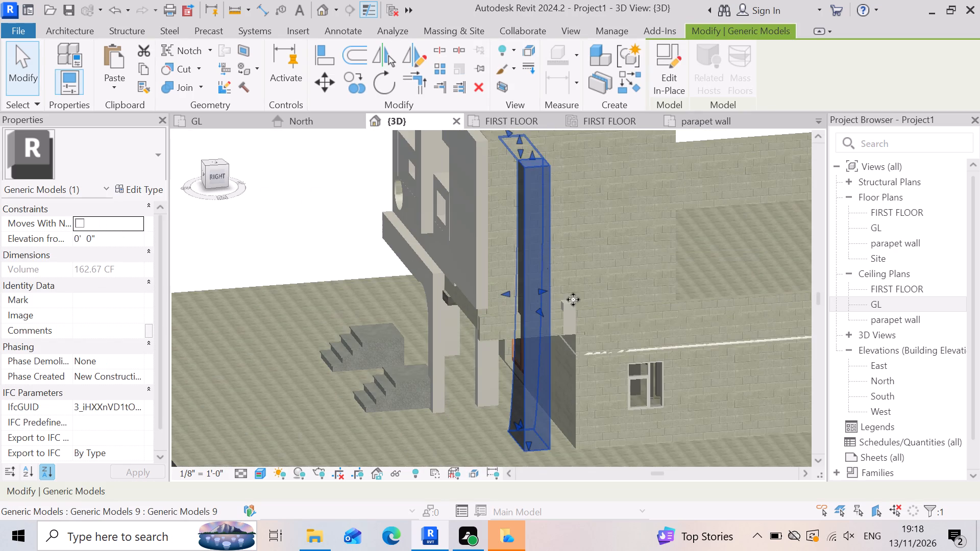
key("Left")
key("Left")
key("Left")
key("Left")
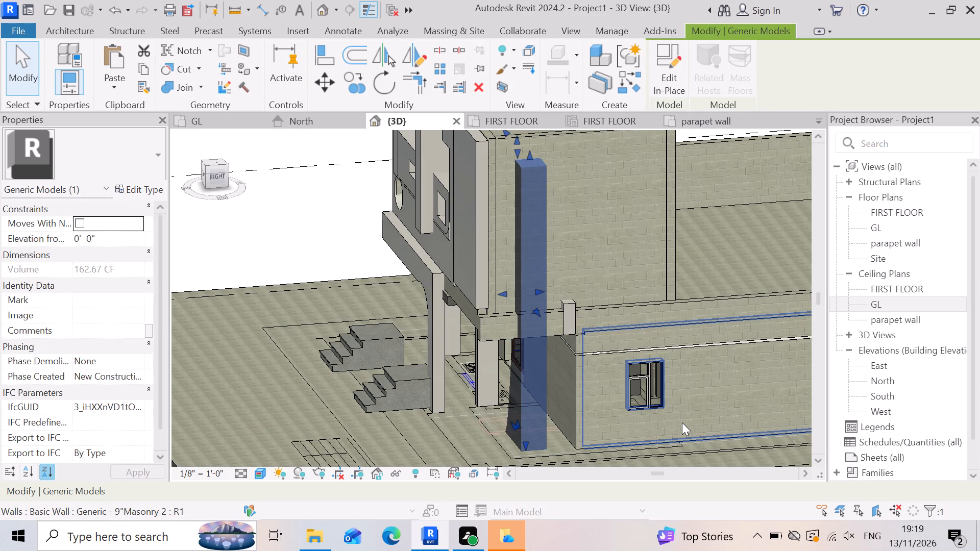
key("Left")
key("Left")
key("Left")
key("Left")
key("Left")
key("Left")
key("Left")
key("Left")
key("Left")
key("Left")
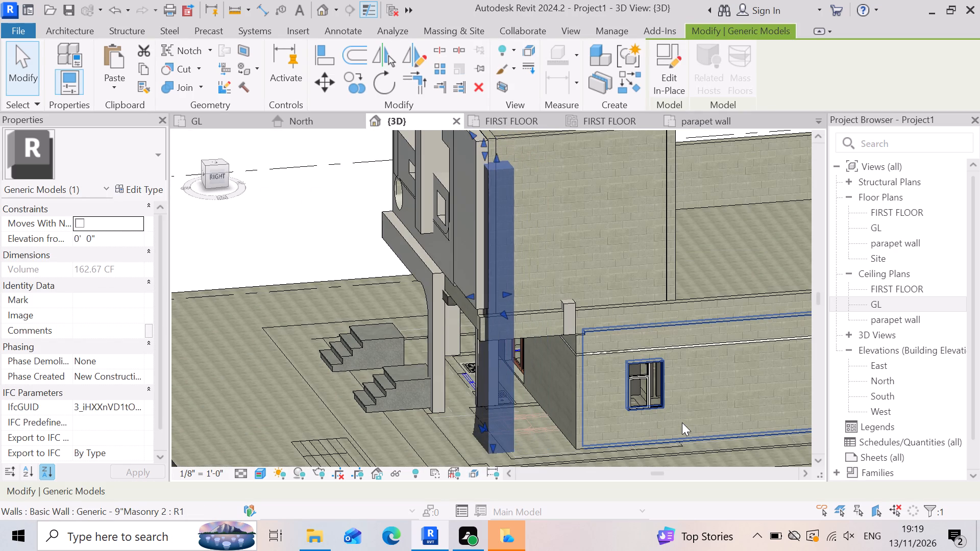
Nudge the curved-edge generic model further toward the front of the building until it lines up with the front porch column.
key("Left")
key("Left")
key("Left")
key("Left")
key("Left")
key("Left")
key("Left")
key("Left")
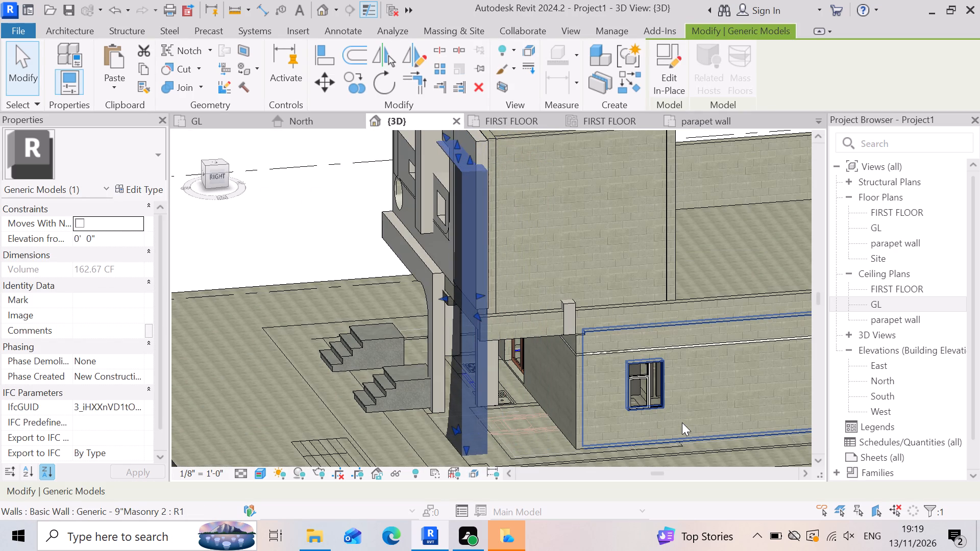
key("Left")
key("Left")
key("Left")
key("Left")
key("Left")
key("Left")
key("Left")
key("Left")
key("Left")
key("Left")
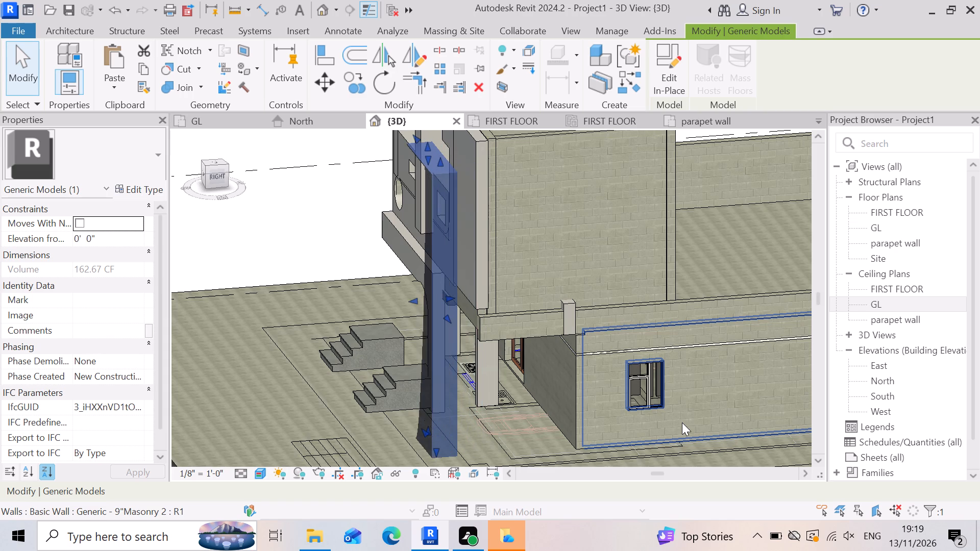
key("Left")
key("Left")
key("Left")
key("Left")
key("Left")
key("Left")
key("Left")
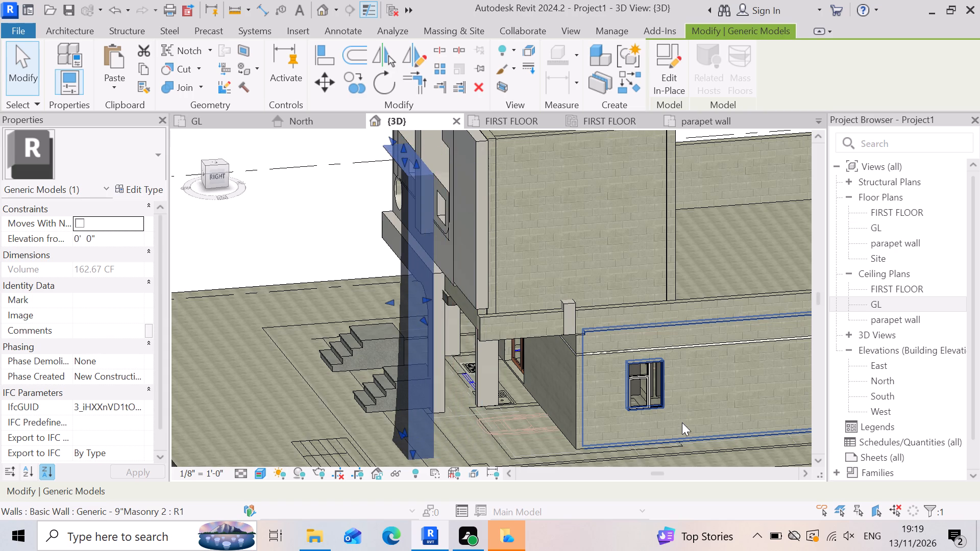
scroll(596, 335, "down", 3)
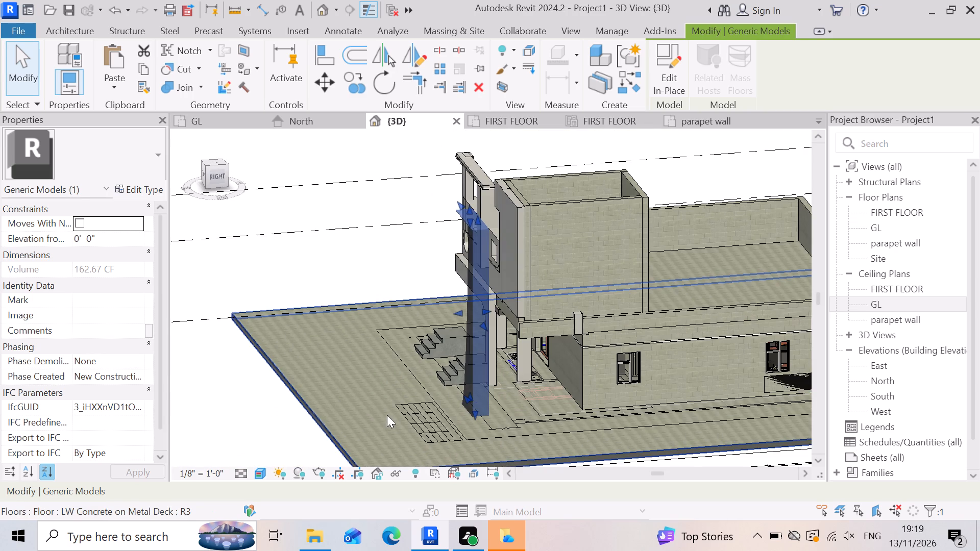
middle_click_drag(375, 400, 516, 352, "shift")
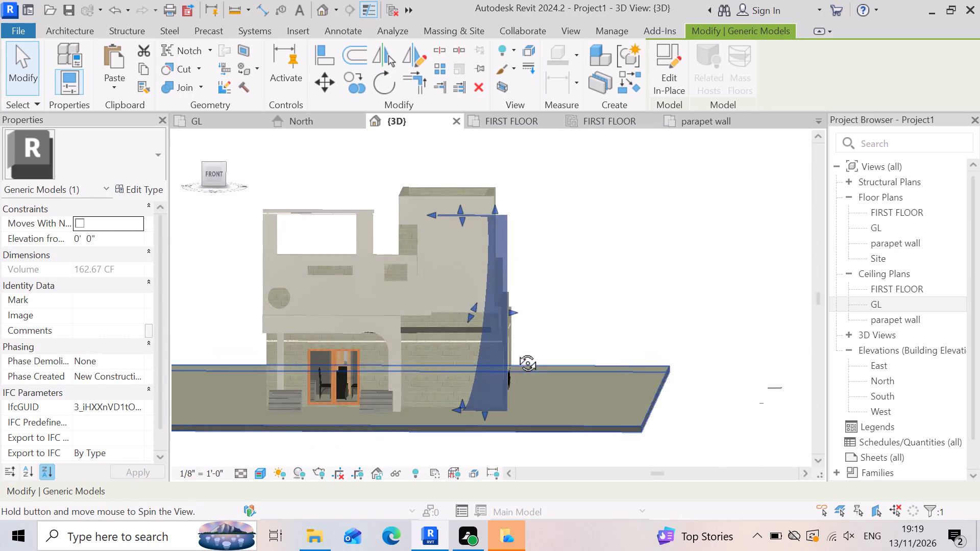
middle_click_drag(516, 352, 544, 364, "shift")
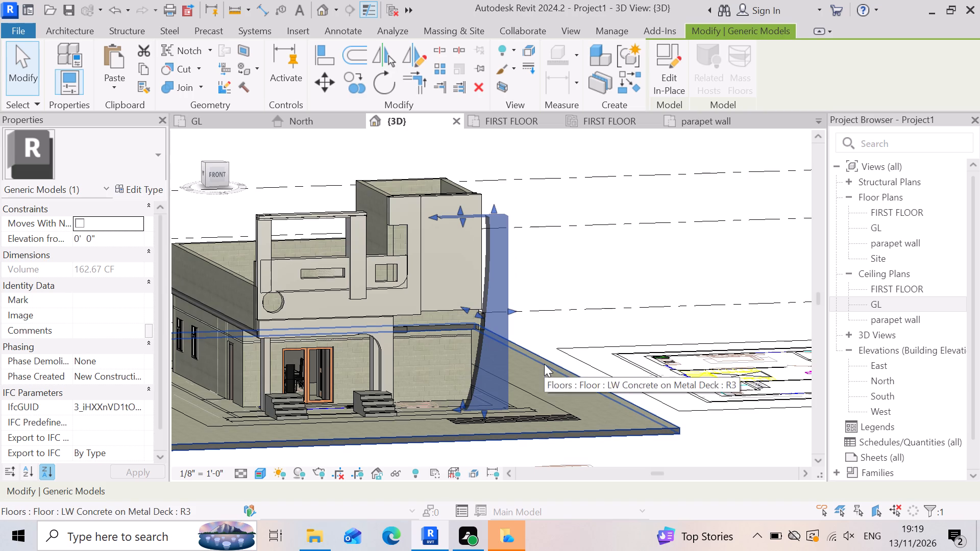
key("Escape")
Thicken the curved-edge generic model by stretching its rear face back toward the building's front wall.
scroll(523, 325, "up", 2)
left_click(461, 416)
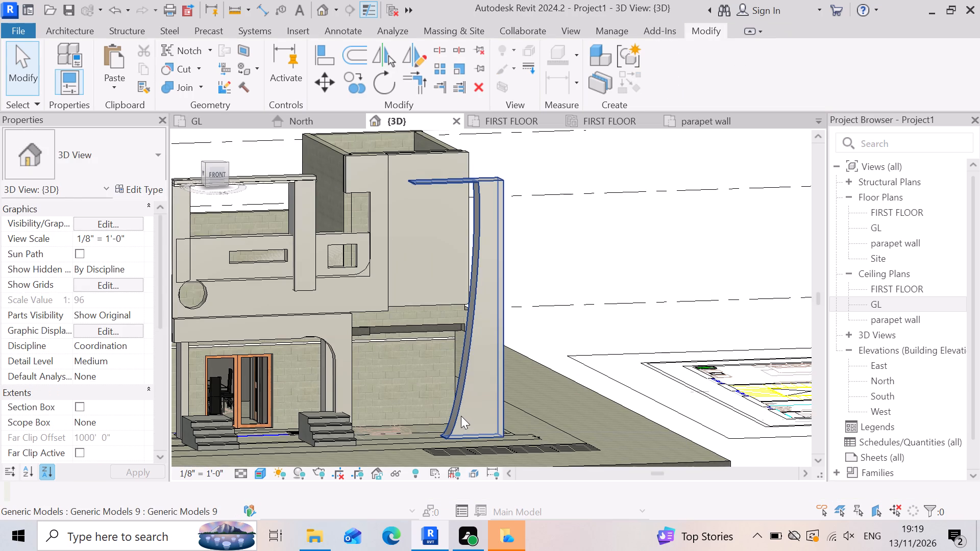
scroll(465, 338, "up", 2)
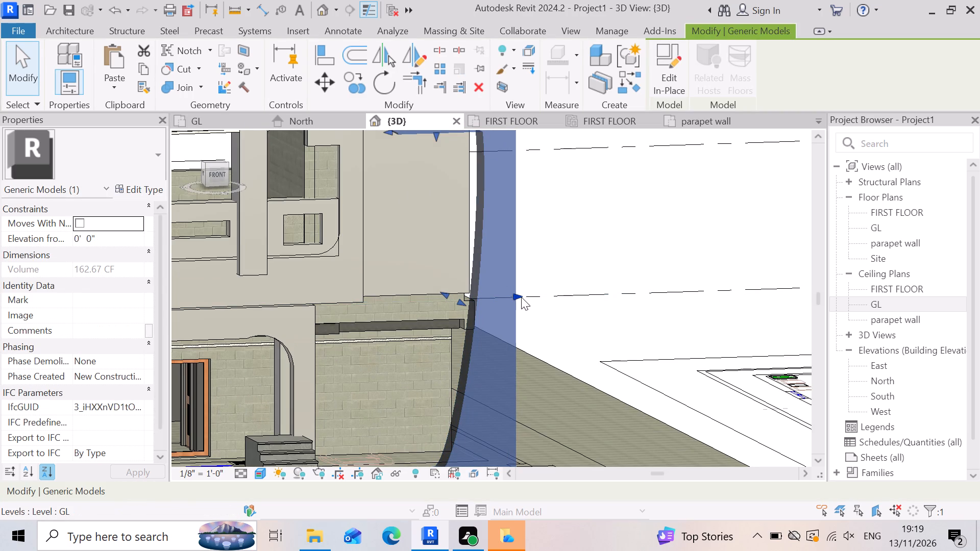
left_click_drag(461, 300, 428, 312)
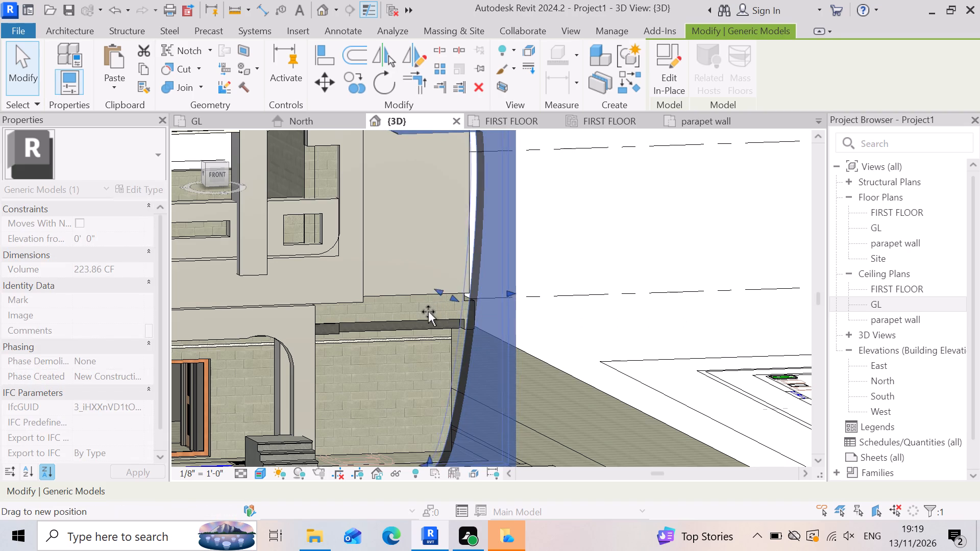
left_click_drag(428, 312, 418, 314)
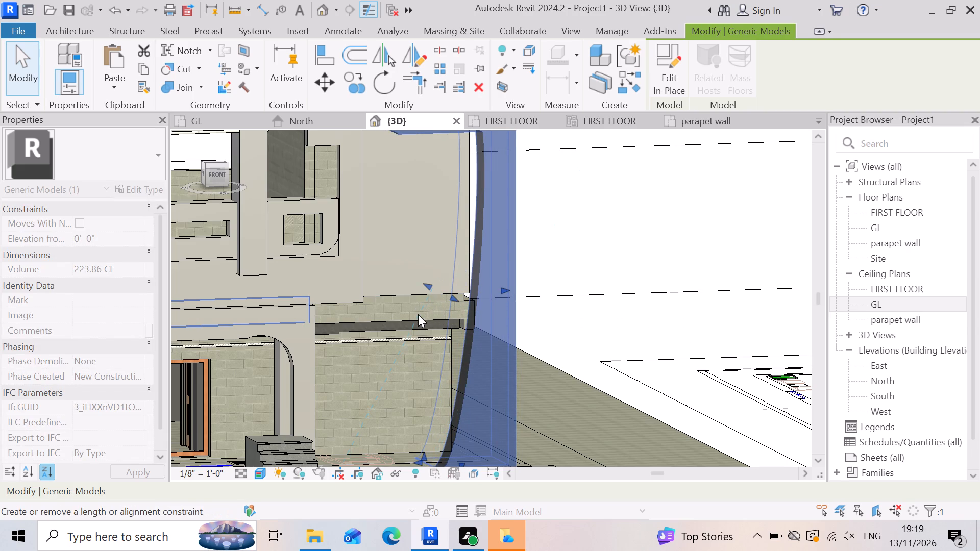
scroll(476, 266, "down", 3)
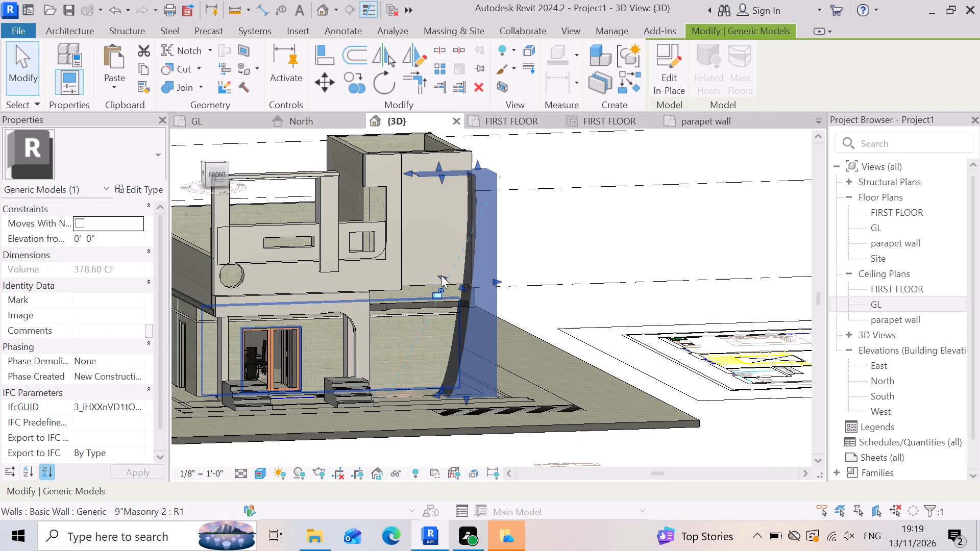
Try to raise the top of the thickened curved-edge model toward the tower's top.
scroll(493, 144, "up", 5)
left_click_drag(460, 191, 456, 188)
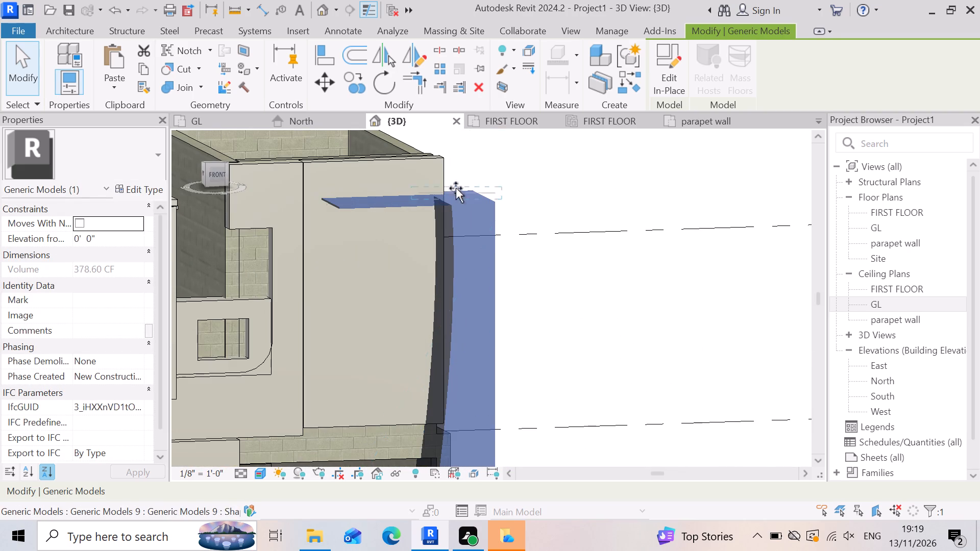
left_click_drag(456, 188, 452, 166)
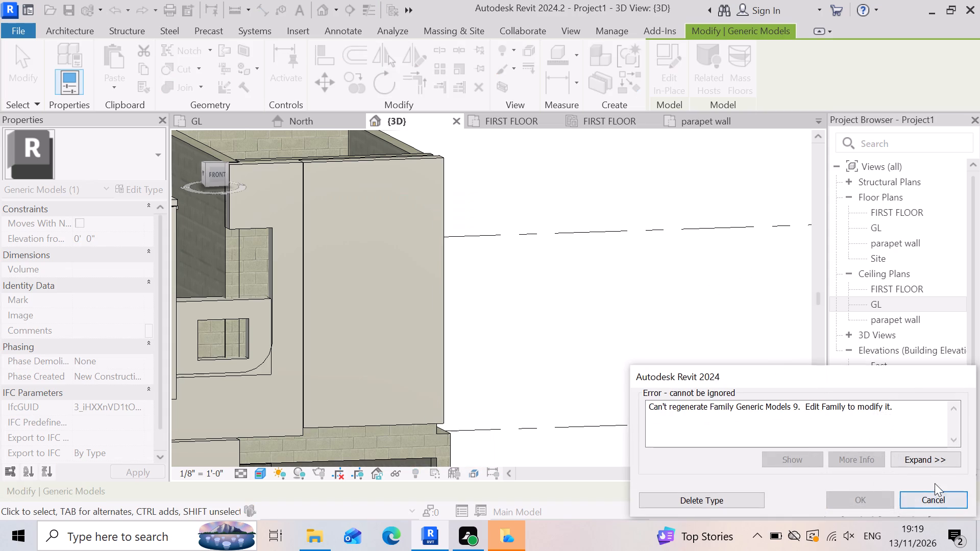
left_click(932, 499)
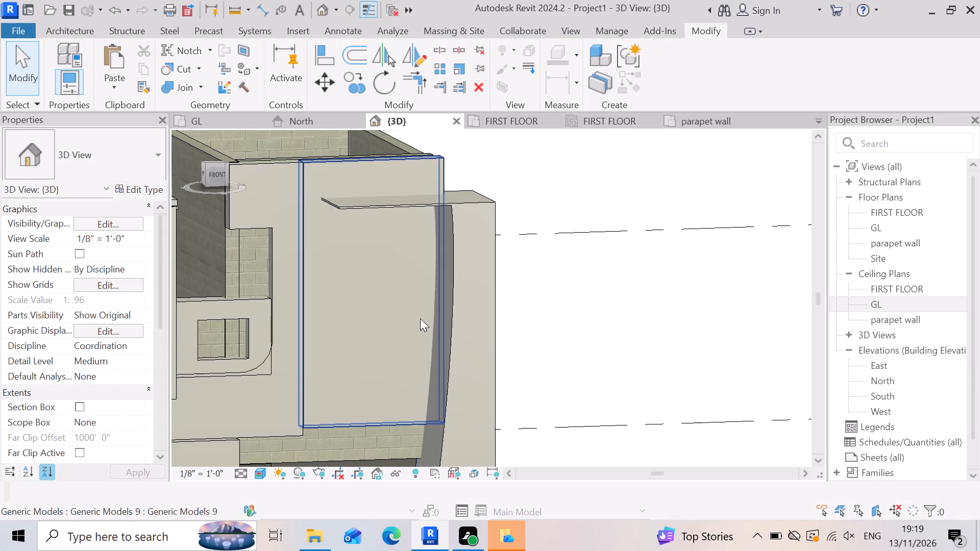
Raise the top face of the curved-edge model's upper arm to near the tower's top edge, deepening the thin arm.
left_click(470, 203)
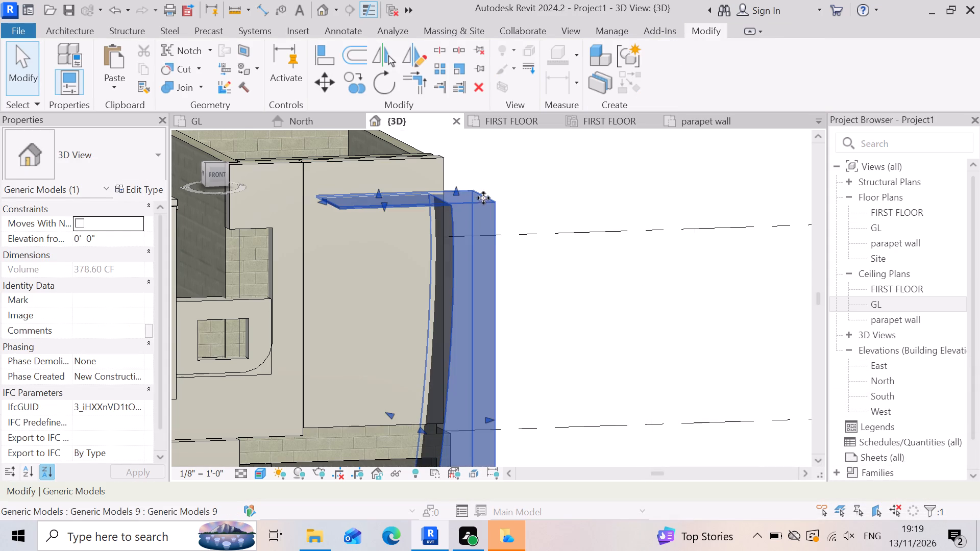
scroll(478, 188, "up", 2)
scroll(321, 222, "up", 2)
scroll(362, 201, "up", 3)
scroll(367, 322, "down", 3)
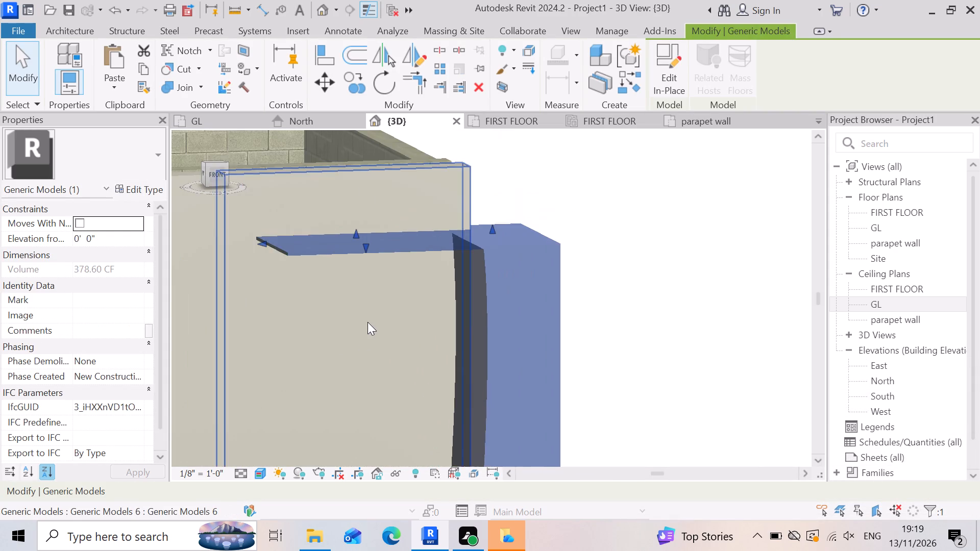
scroll(332, 225, "up", 3)
left_click_drag(363, 240, 377, 173)
left_click_drag(378, 172, 381, 165)
left_click(381, 165)
scroll(380, 264, "up", 2)
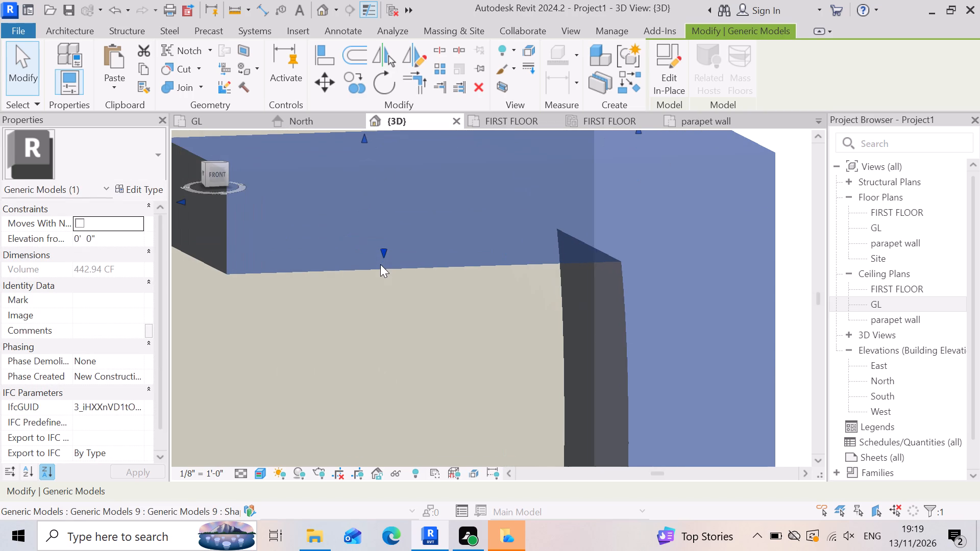
scroll(389, 252, "down", 4)
scroll(352, 161, "up", 5)
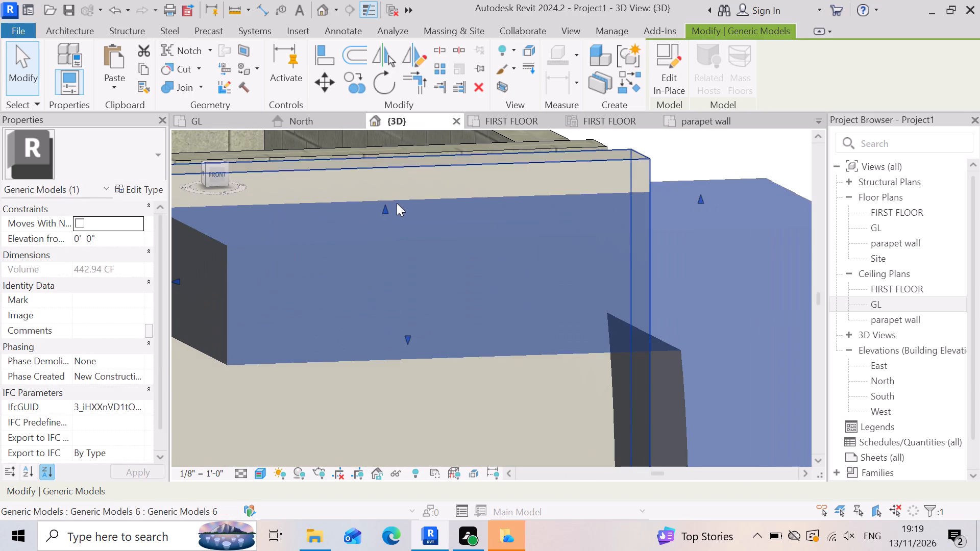
left_click_drag(385, 210, 384, 184)
left_click(384, 184)
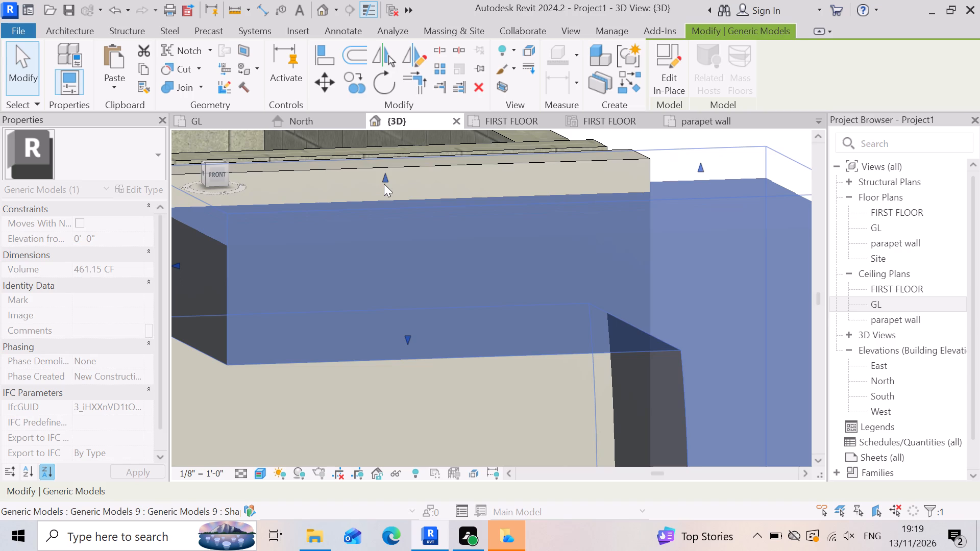
scroll(479, 256, "down", 3)
scroll(598, 185, "down", 4)
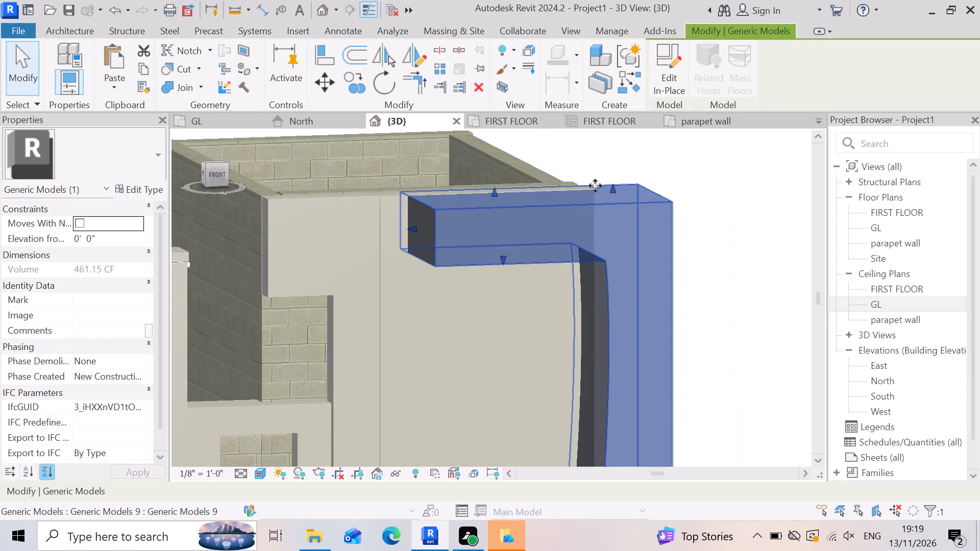
Stretch the free end of the model's upper arm across the tower front to the far edge of the adjoining cladding.
scroll(471, 283, "up", 2)
scroll(511, 258, "down", 3)
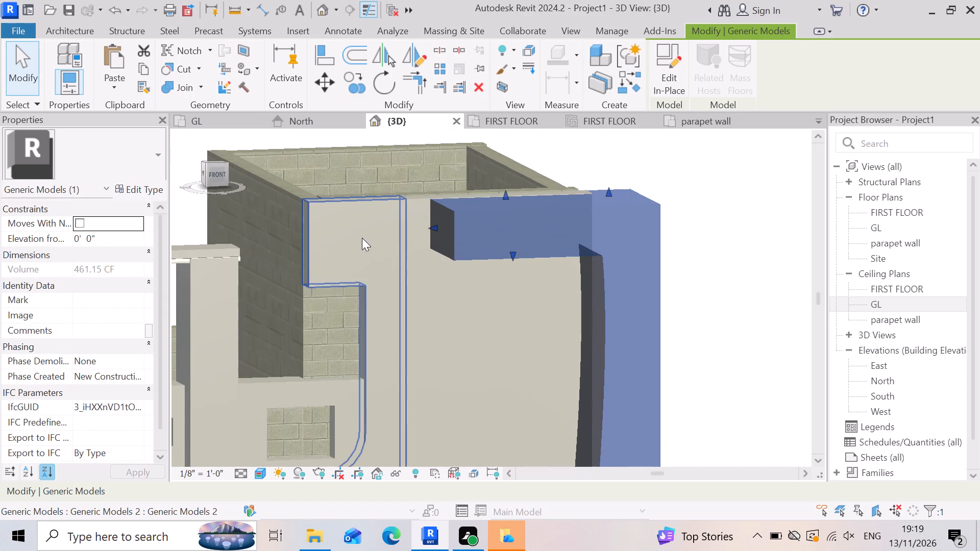
scroll(362, 238, "up", 2)
scroll(446, 240, "up", 4)
scroll(503, 252, "down", 4)
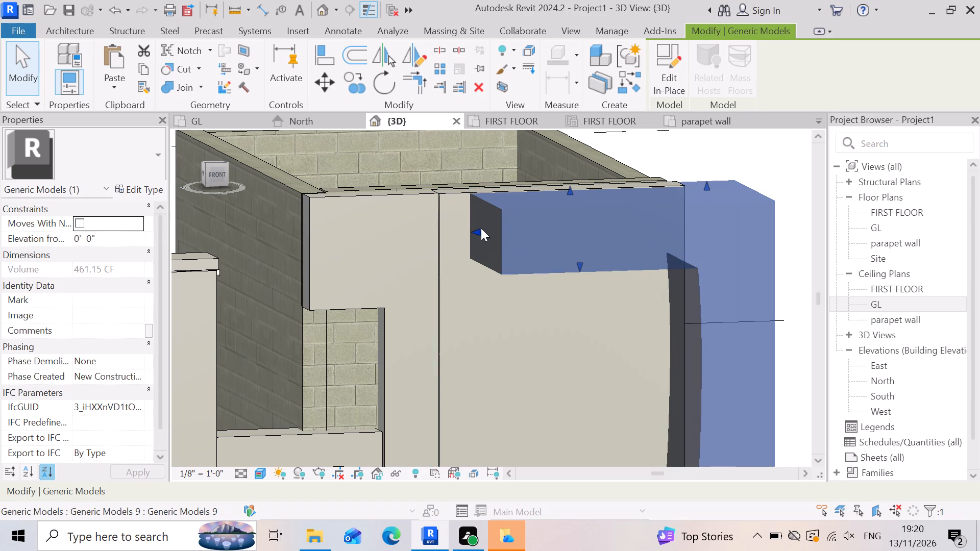
left_click_drag(477, 228, 301, 227)
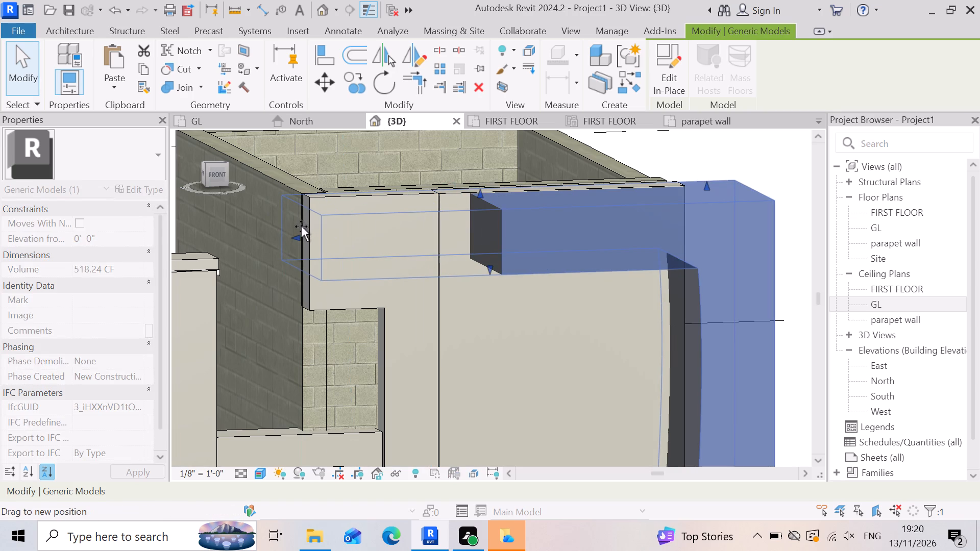
left_click_drag(301, 227, 304, 224)
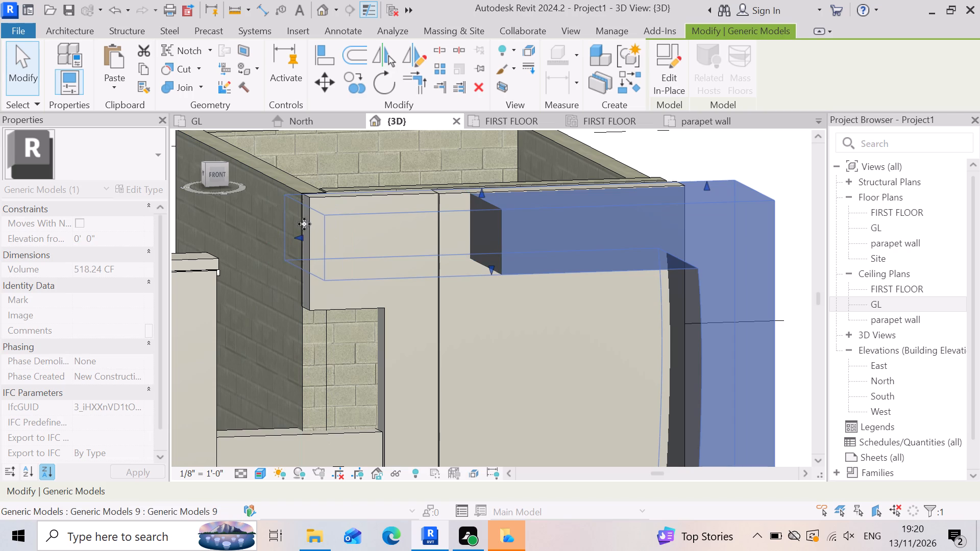
scroll(382, 212, "down", 3)
Raise the upper arm's top face further so that it covers the top edge of the tower's front cladding.
scroll(409, 199, "up", 5)
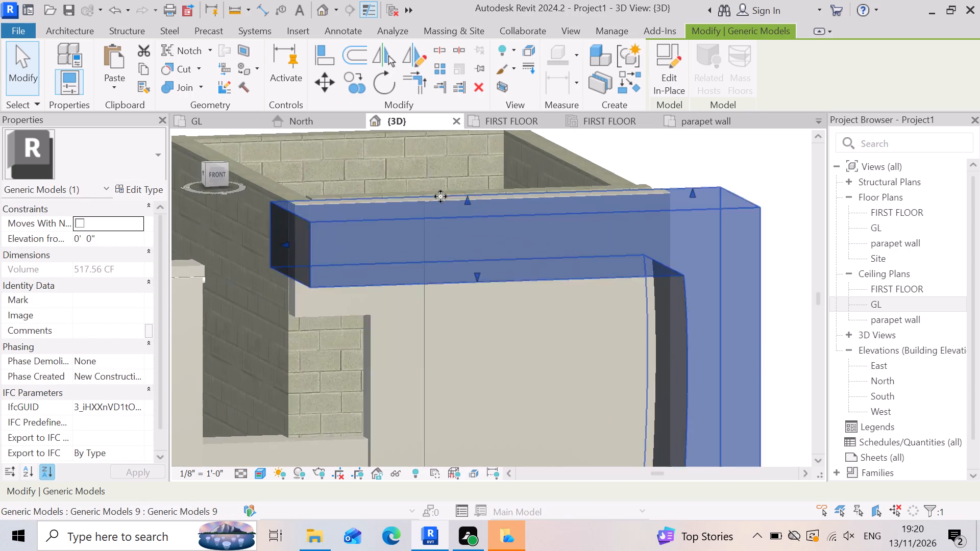
scroll(440, 196, "up", 4)
left_click_drag(488, 208, 488, 196)
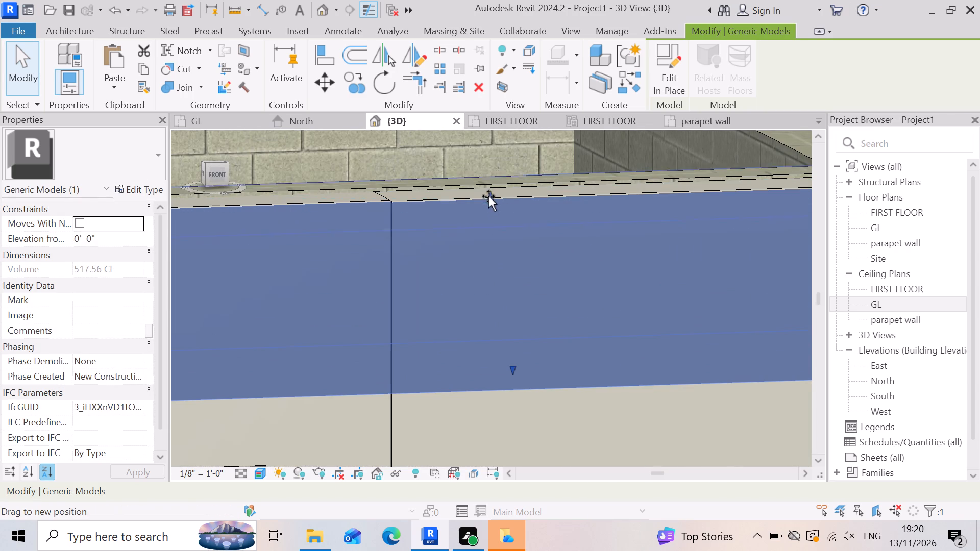
left_click_drag(488, 196, 487, 193)
left_click(487, 193)
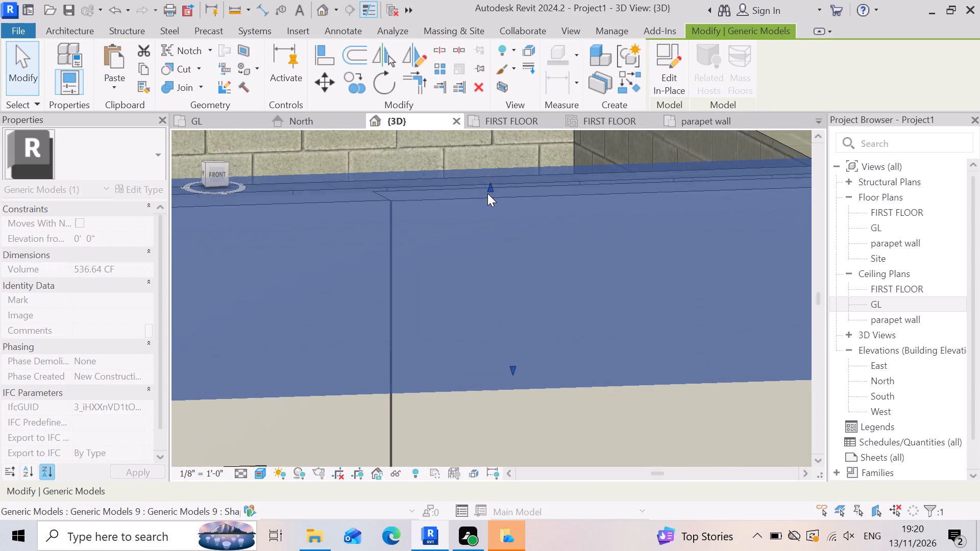
scroll(498, 190, "down", 13)
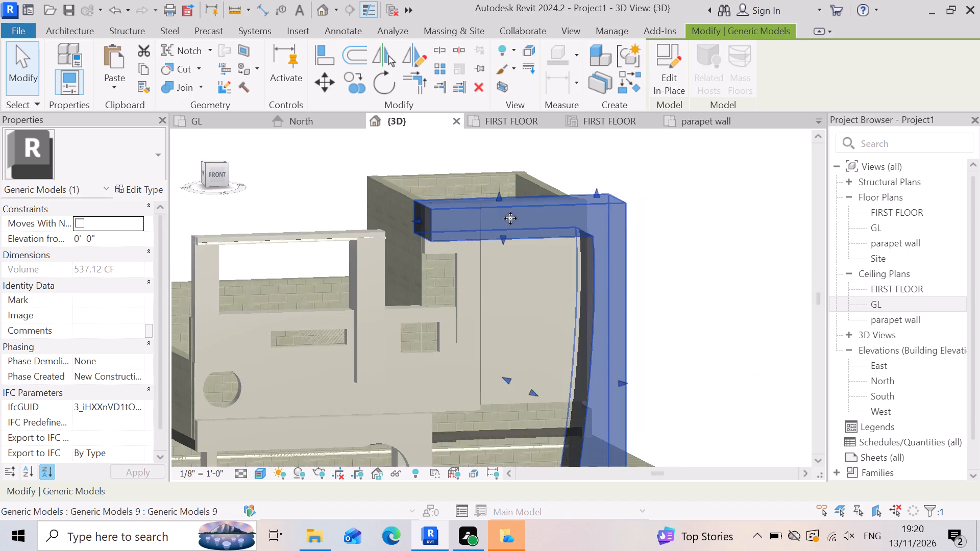
Extend the foot of the curved-edge model sideways at ground level toward the entrance steps.
scroll(510, 218, "down", 3)
scroll(521, 263, "down", 2)
scroll(535, 403, "up", 2)
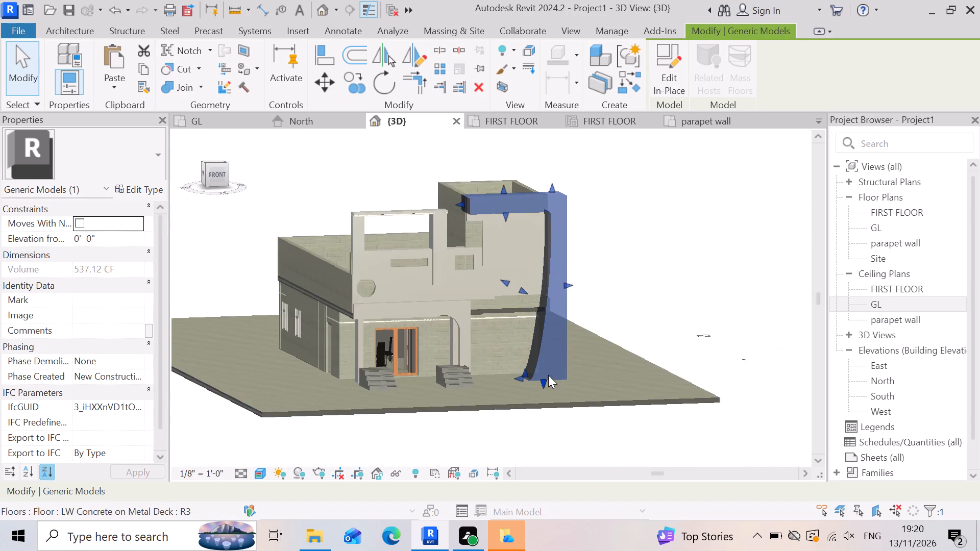
scroll(548, 375, "up", 9)
left_click_drag(537, 359, 510, 360)
left_click(510, 360)
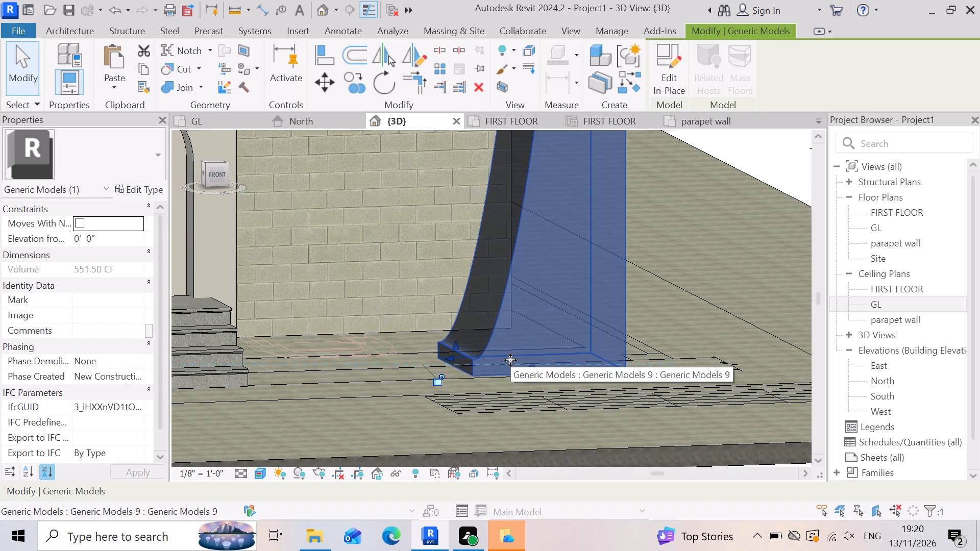
scroll(417, 359, "down", 4)
scroll(275, 391, "down", 4)
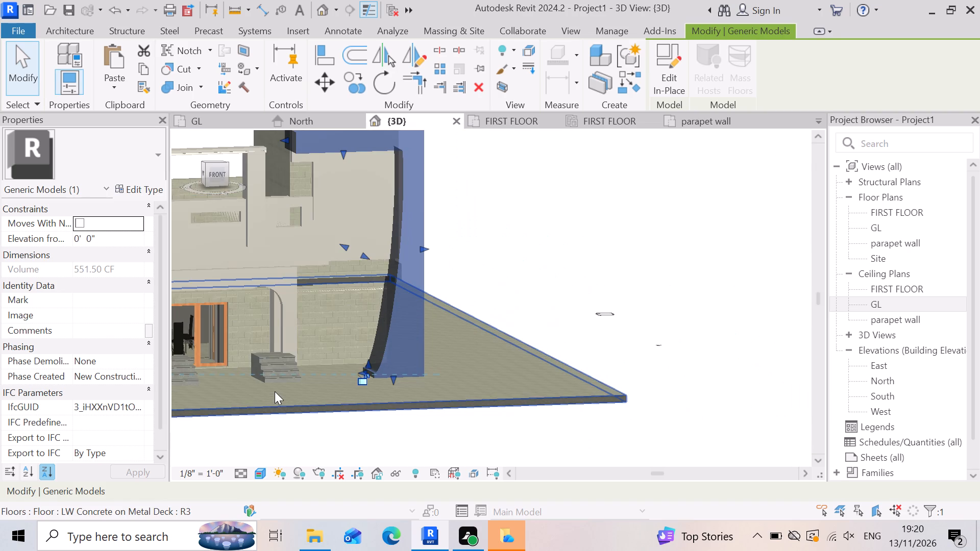
left_click(707, 437)
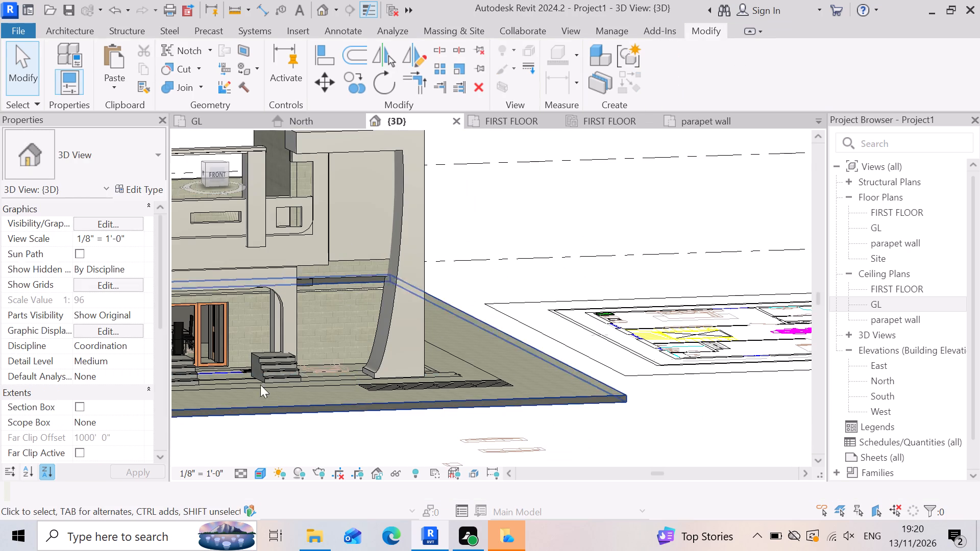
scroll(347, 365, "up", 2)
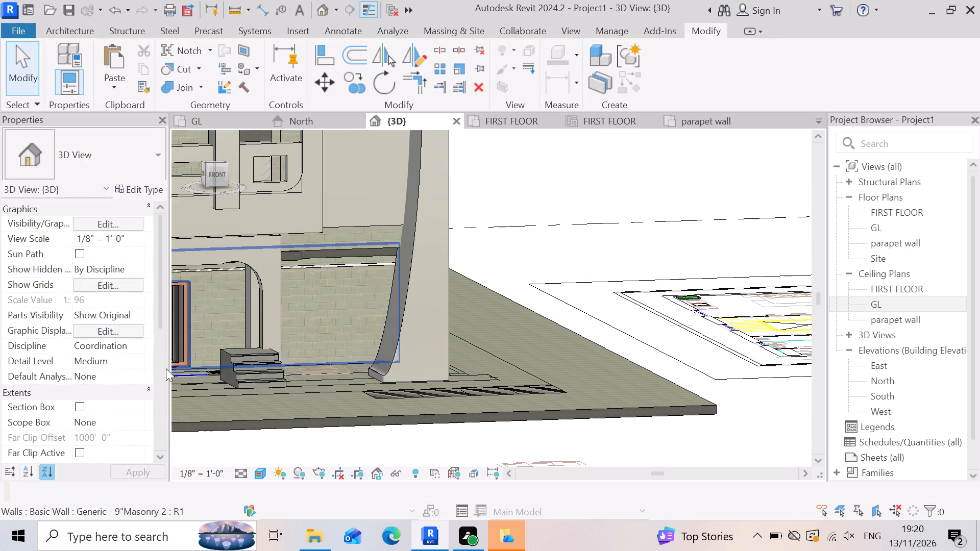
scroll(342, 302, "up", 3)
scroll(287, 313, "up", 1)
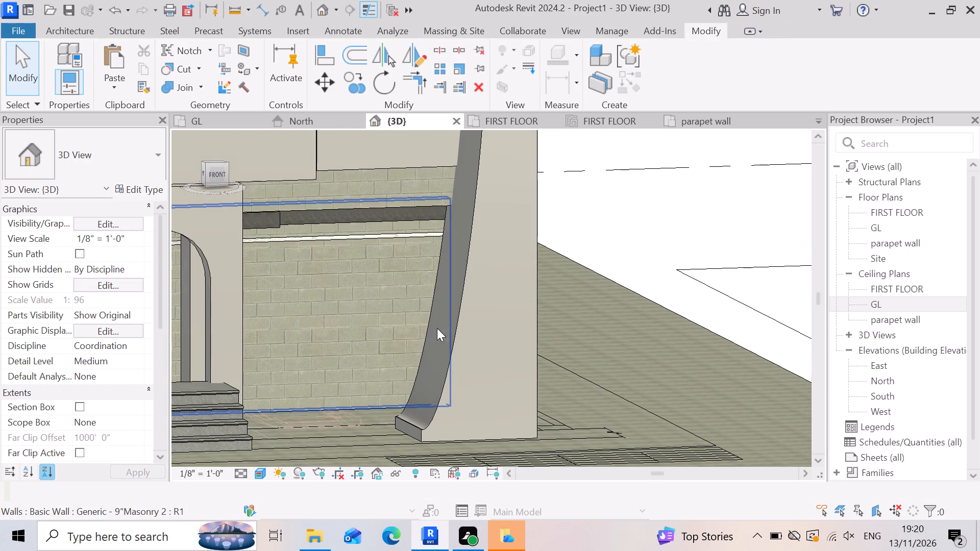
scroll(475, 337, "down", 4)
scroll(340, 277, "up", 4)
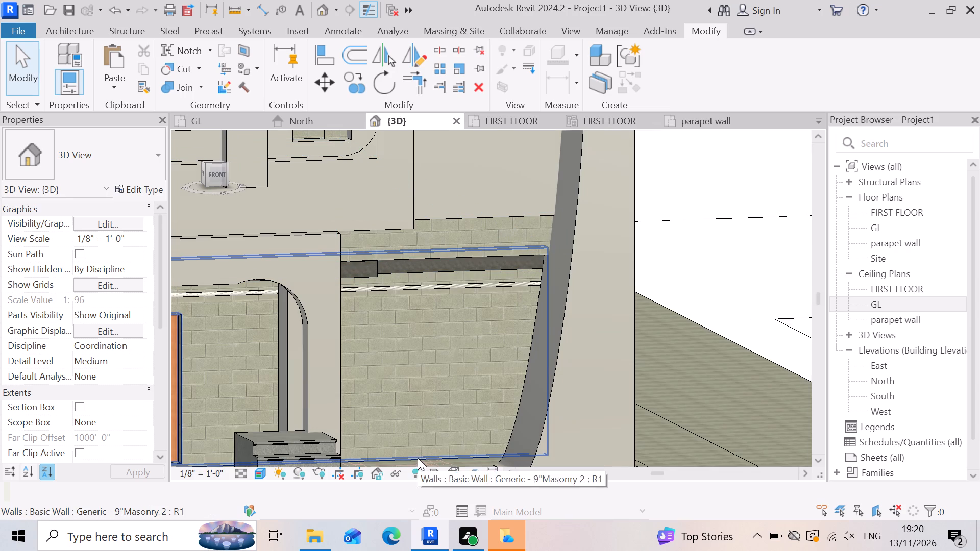
Delete the generic model block that projects from the side wall behind the curved-edge frame.
scroll(581, 274, "down", 2)
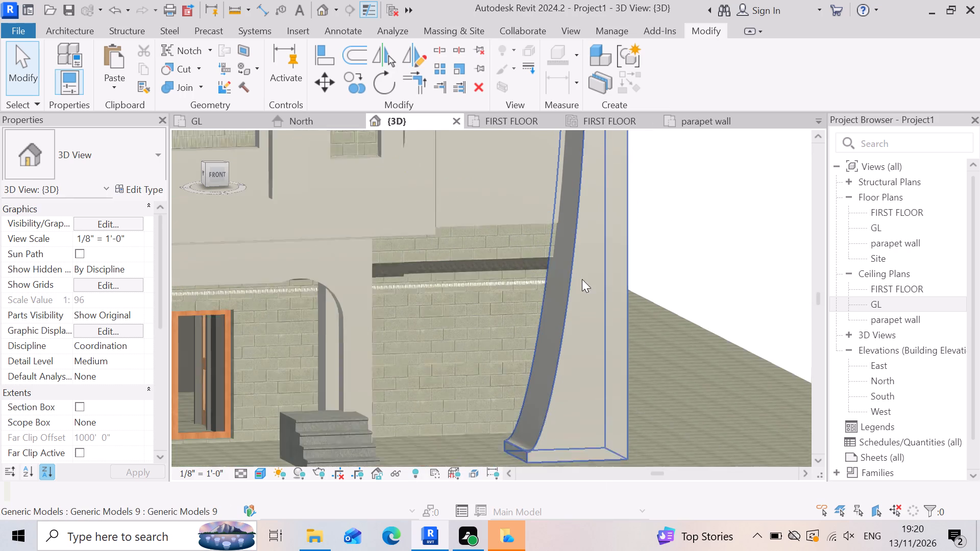
right_click_drag(648, 294, 576, 335, "shift")
middle_click_drag(616, 308, 576, 335, "shift")
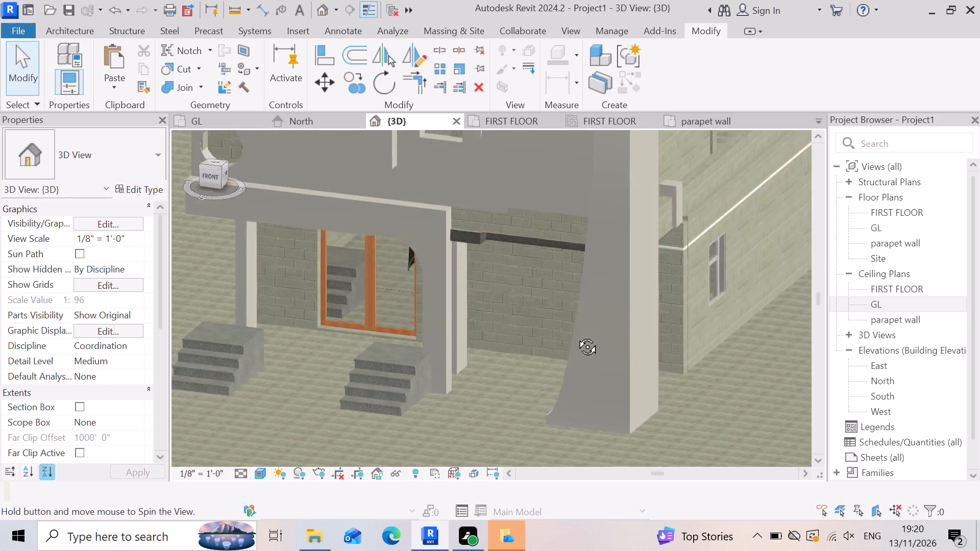
right_click_drag(576, 335, 453, 327, "shift")
middle_click_drag(576, 335, 453, 327, "shift")
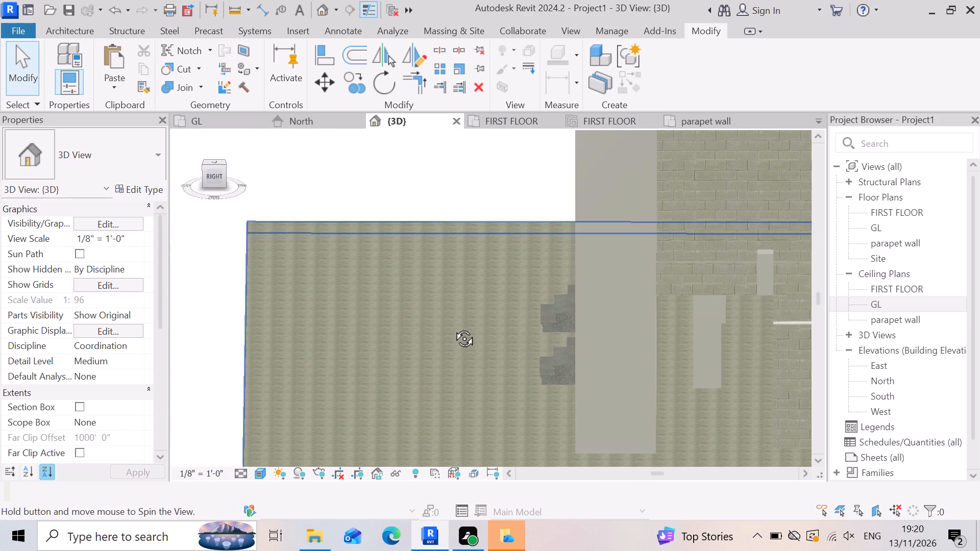
right_click_drag(453, 327, 486, 333, "shift")
middle_click_drag(453, 327, 486, 333, "shift")
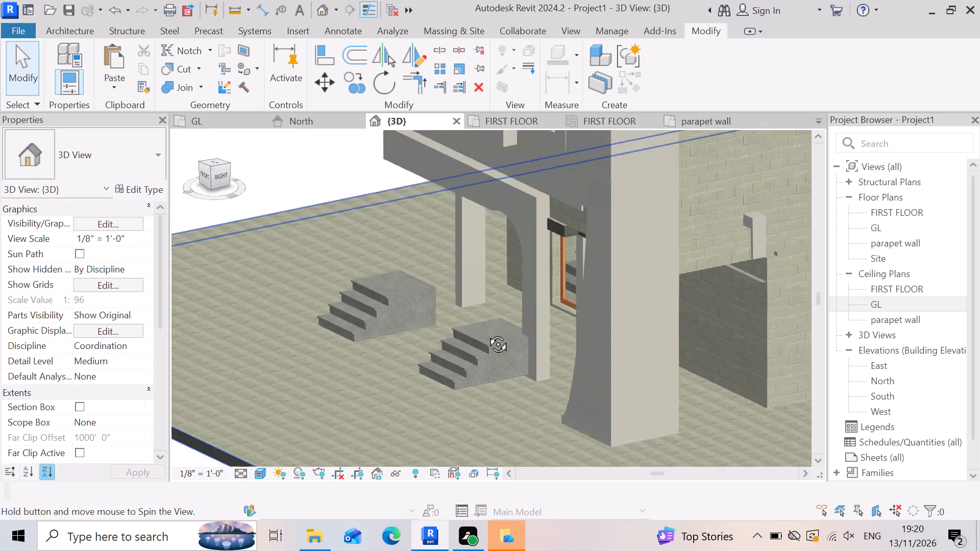
middle_click_drag(486, 333, 486, 333, "shift")
right_click_drag(486, 333, 486, 333, "shift")
scroll(717, 252, "up", 5)
scroll(462, 337, "down", 2)
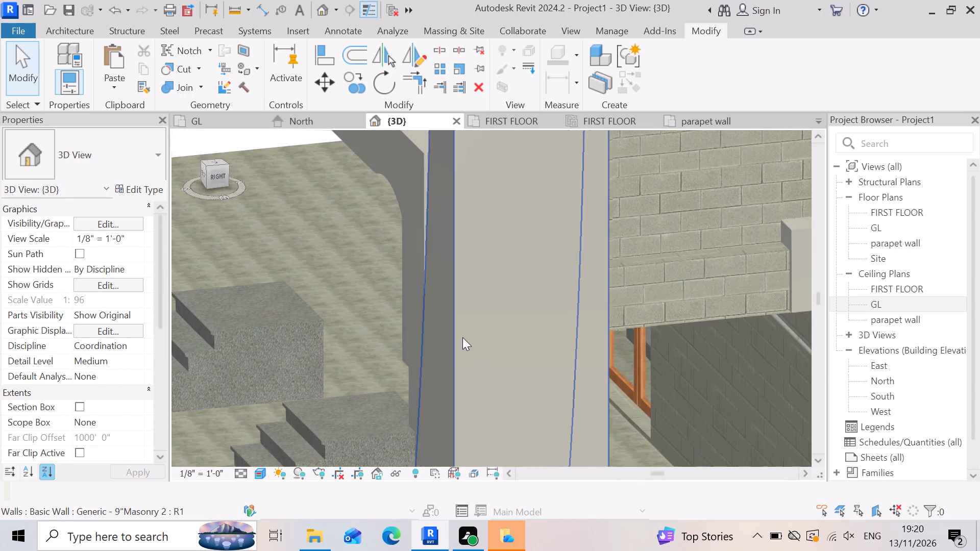
scroll(462, 337, "down", 2)
scroll(617, 316, "up", 8)
left_click(696, 273)
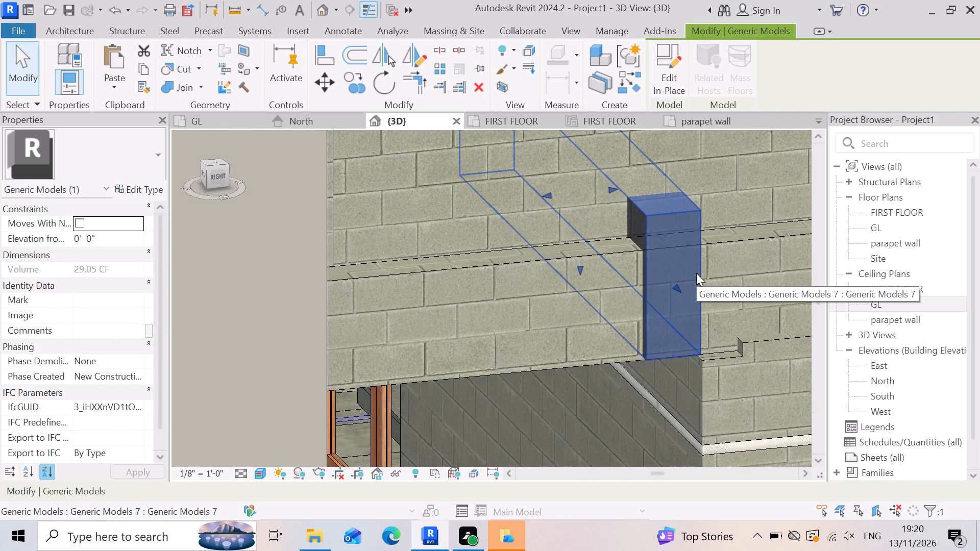
key("Delete")
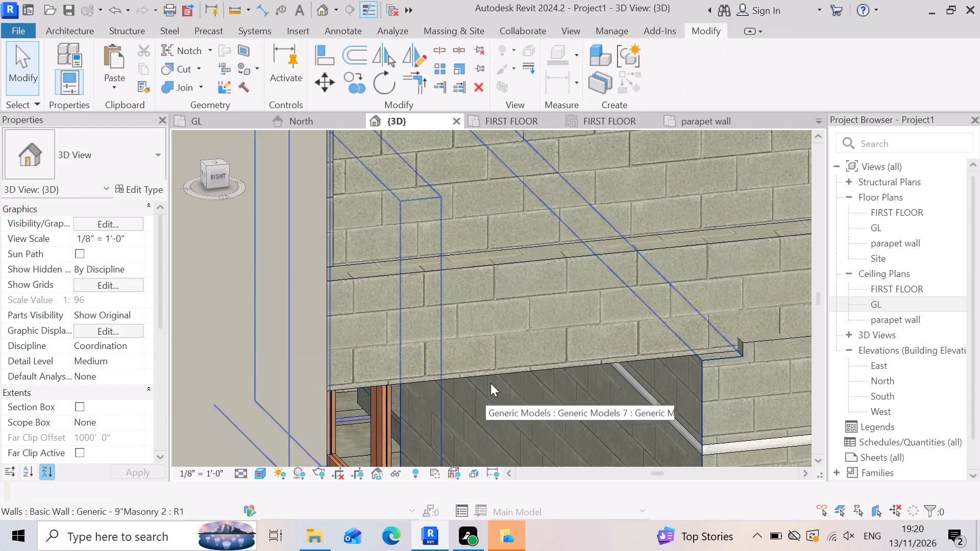
Start a new in-place model in the Generic Models category for the front facade, keeping the default name.
scroll(511, 334, "down", 12)
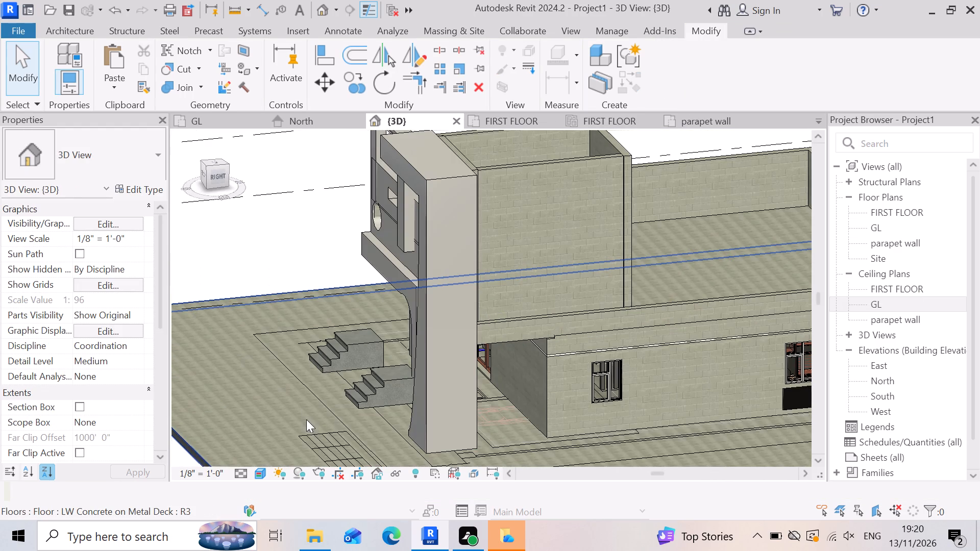
middle_click_drag(292, 393, 425, 379, "shift")
right_click_drag(352, 398, 425, 379, "shift")
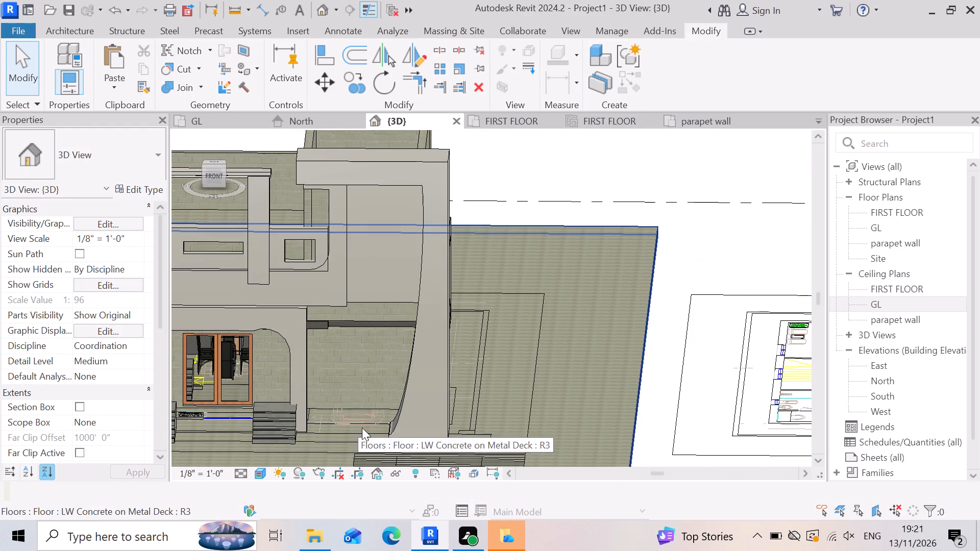
scroll(542, 413, "down", 3)
right_click_drag(427, 416, 426, 379, "shift")
middle_click_drag(426, 416, 426, 379, "shift")
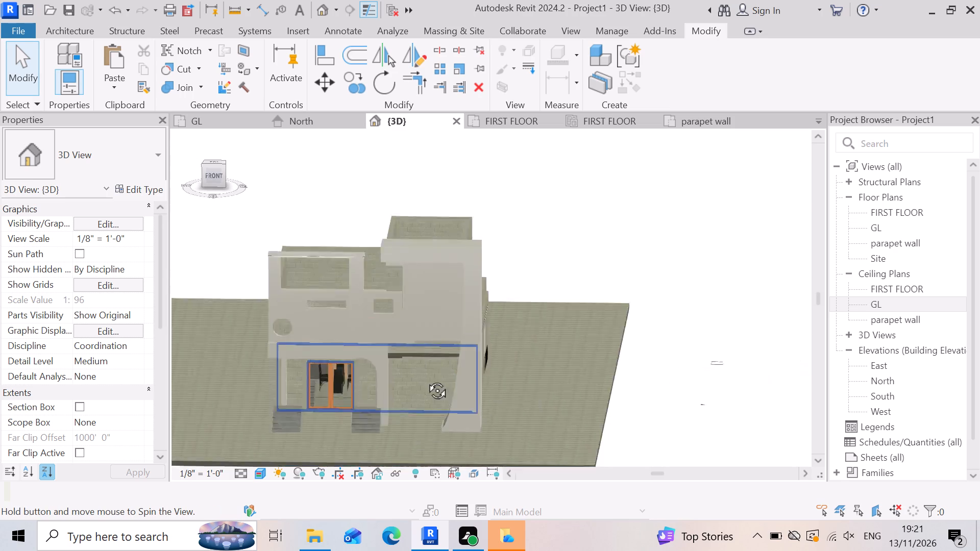
middle_click_drag(426, 379, 443, 392, "shift")
right_click_drag(426, 379, 443, 392, "shift")
scroll(421, 397, "up", 3)
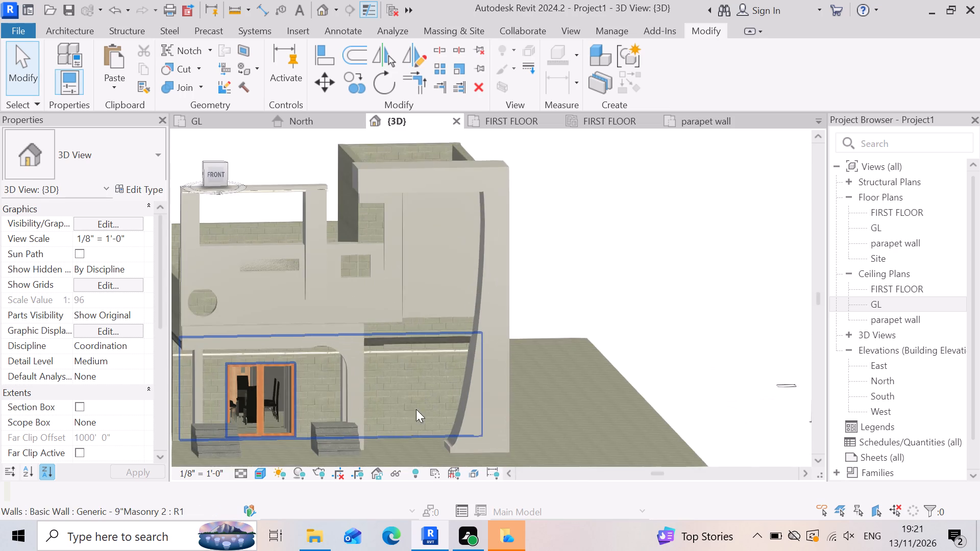
scroll(391, 415, "up", 2)
scroll(485, 316, "up", 2)
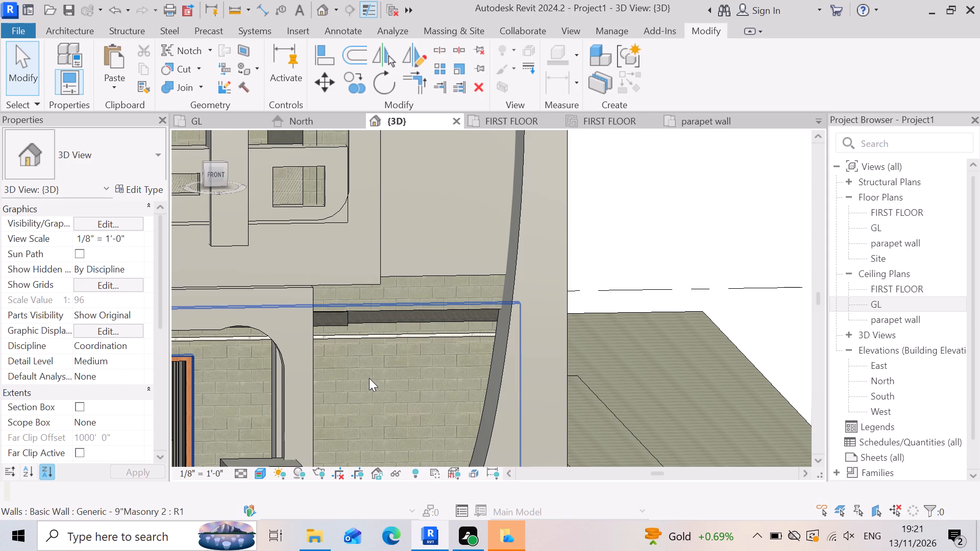
left_click(363, 362)
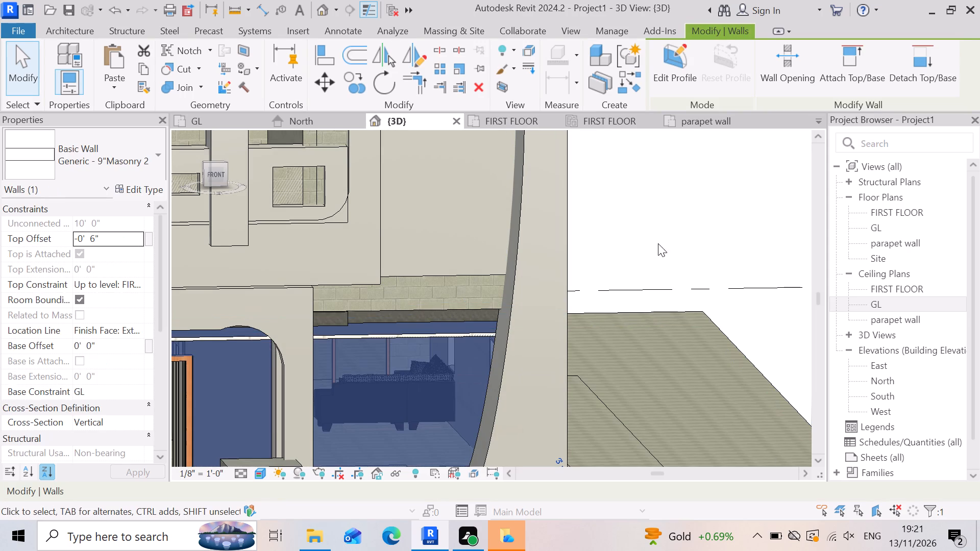
left_click(665, 234)
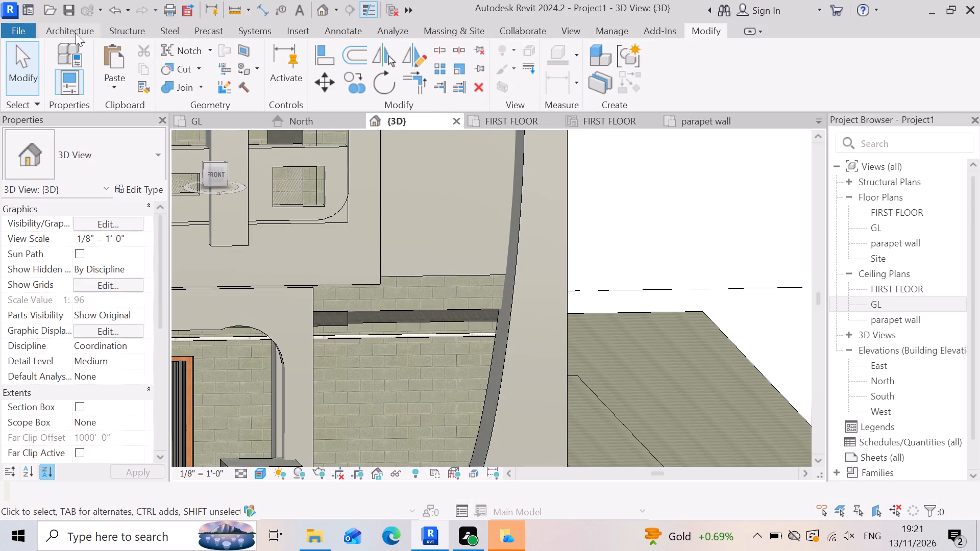
left_click(76, 33)
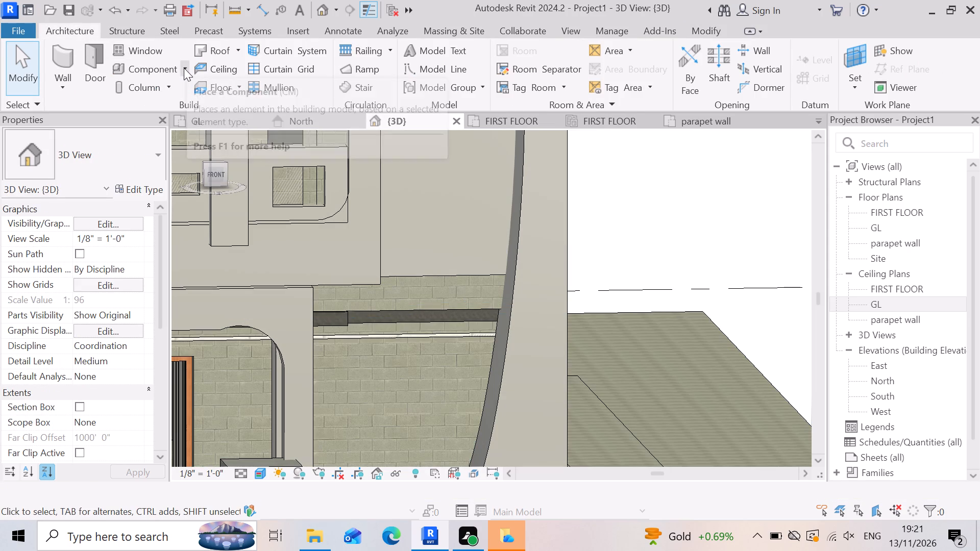
left_click(184, 68)
left_click_drag(182, 126, 187, 127)
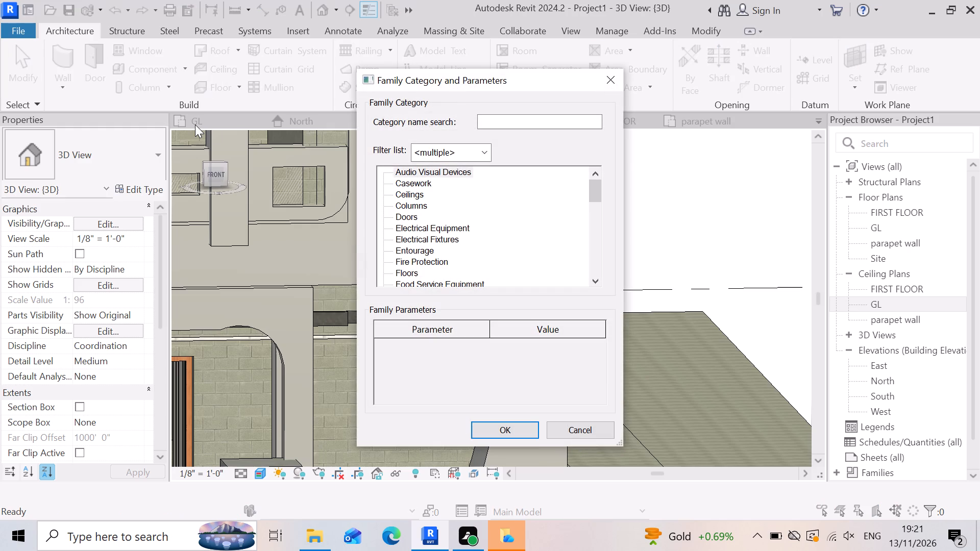
scroll(443, 185, "down", 4)
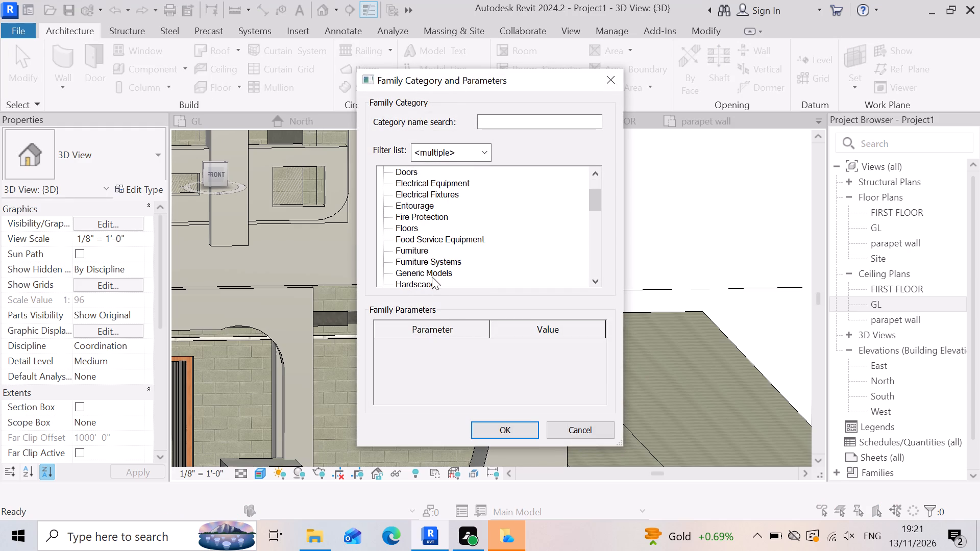
left_click(430, 270)
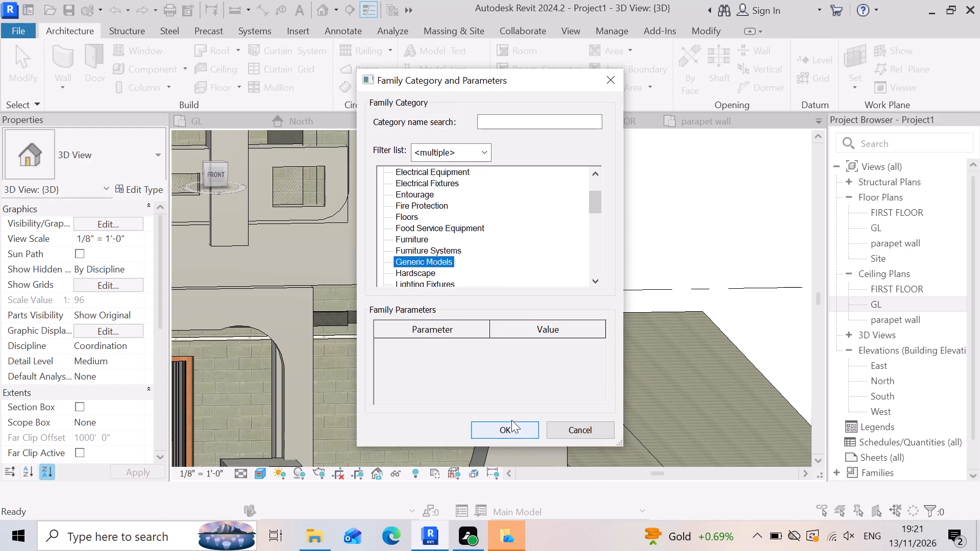
left_click(507, 434)
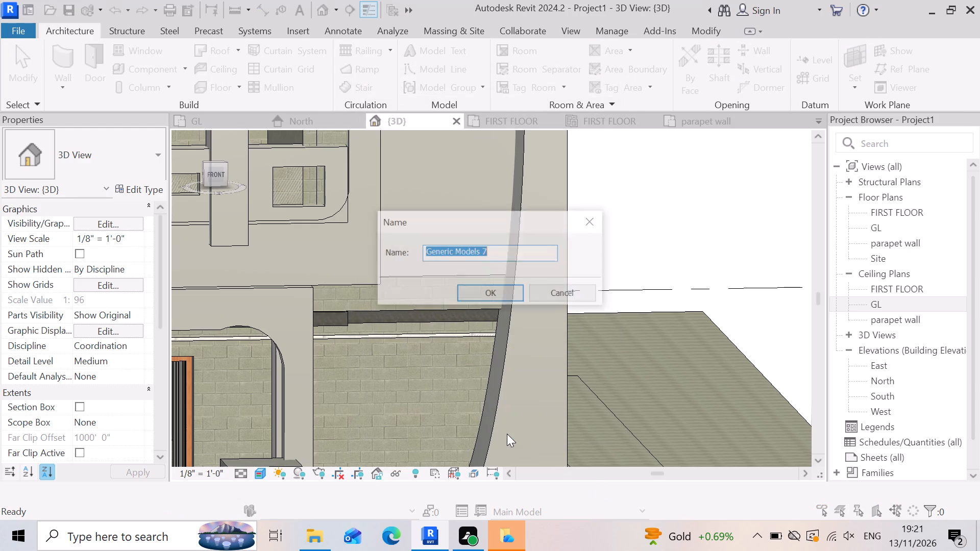
left_click(498, 293)
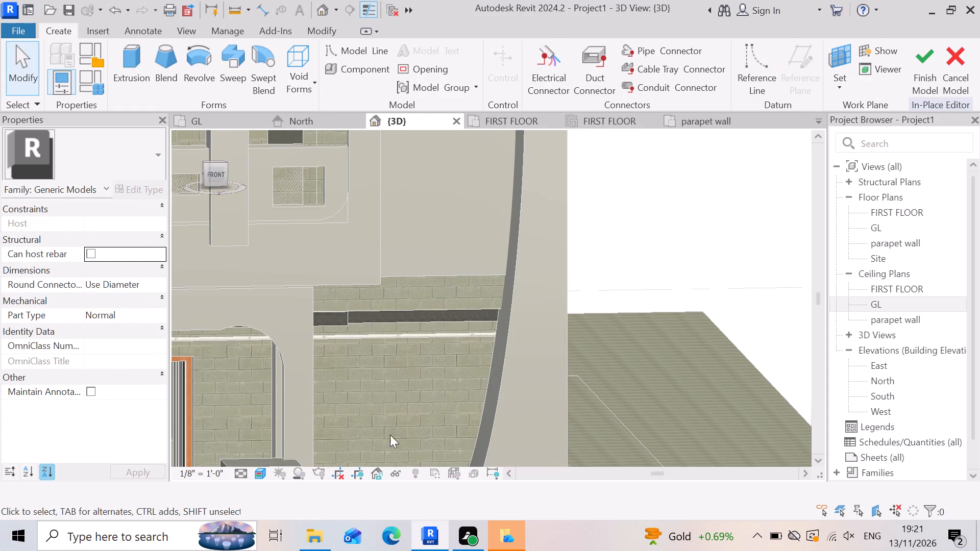
For an extrusion on the front masonry wall's plane, sketch a rectangle about 1'-9" high above the dark beam, from the entrance cladding to the curved frame.
left_click(136, 63)
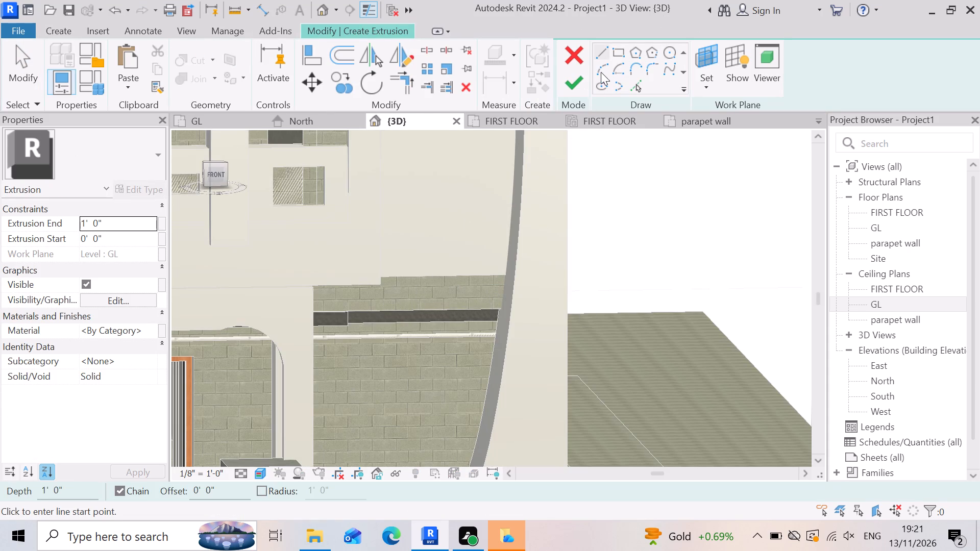
left_click_drag(707, 90, 717, 99)
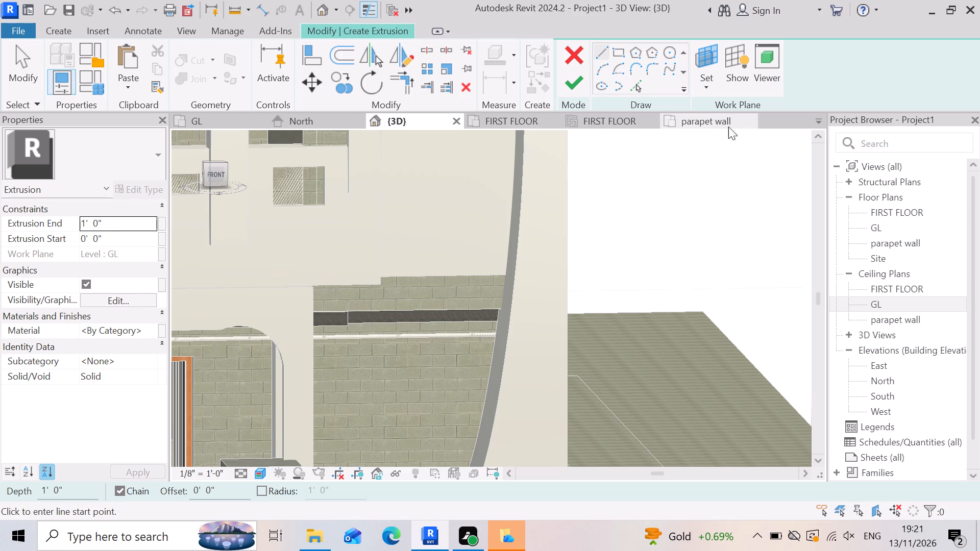
left_click(706, 89)
left_click(738, 142)
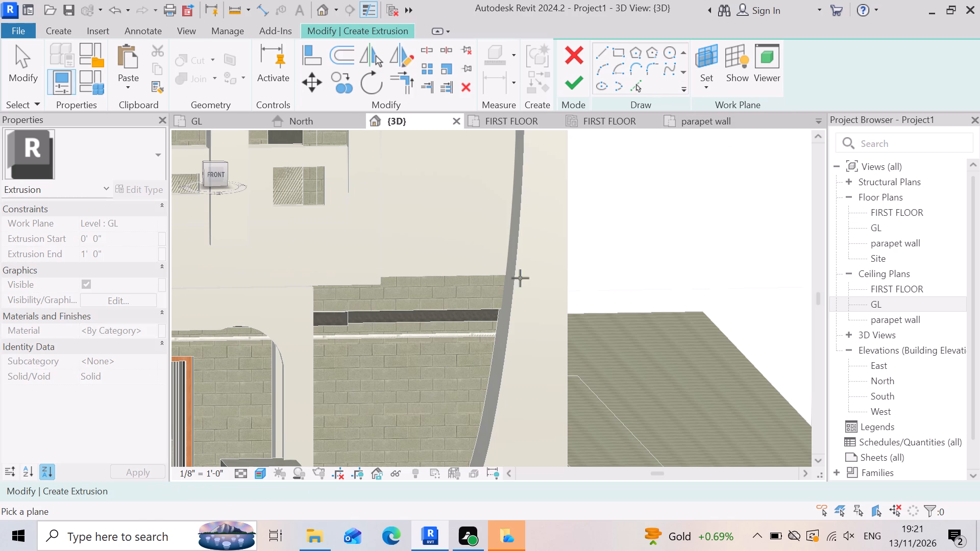
left_click(379, 387)
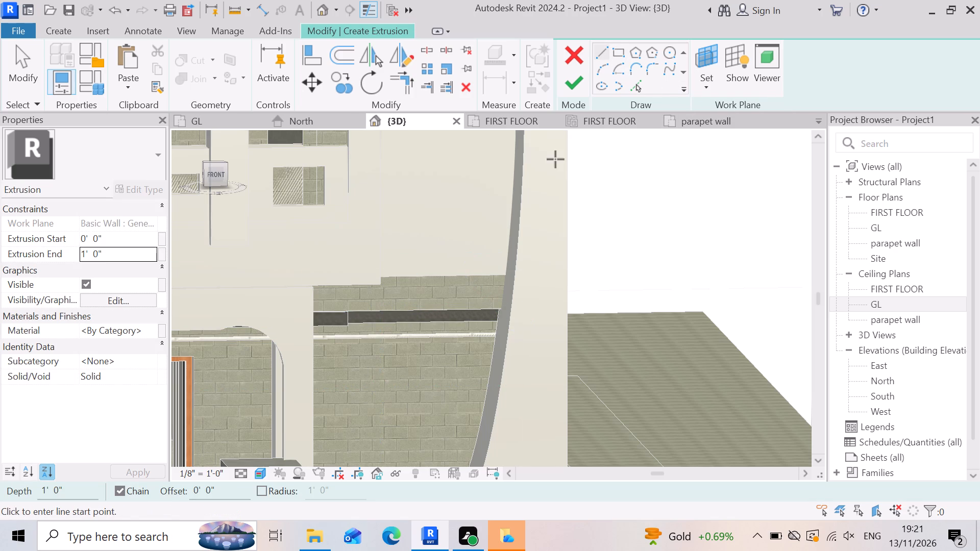
left_click(620, 54)
scroll(312, 352, "up", 2)
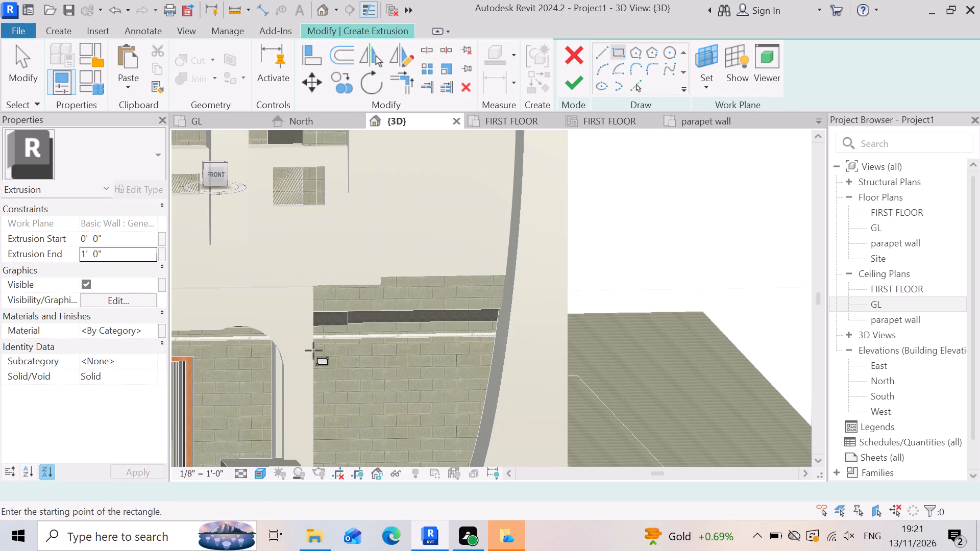
scroll(313, 350, "up", 5)
scroll(283, 272, "up", 2)
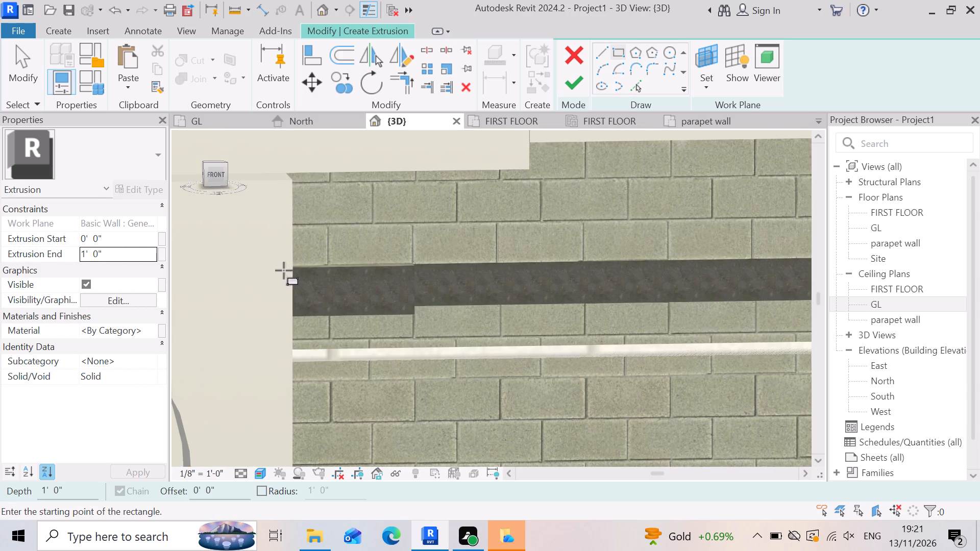
left_click(296, 267)
scroll(293, 267, "down", 3)
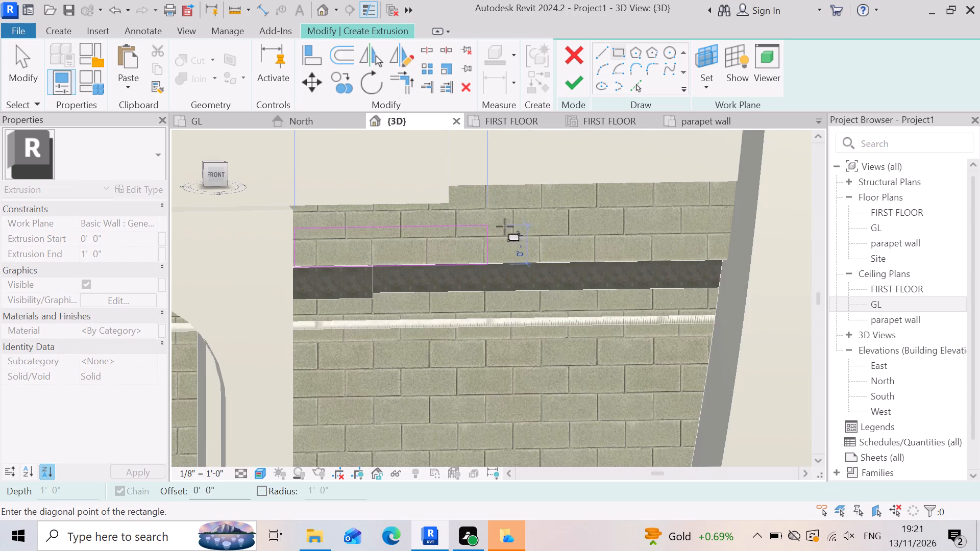
scroll(678, 185, "up", 2)
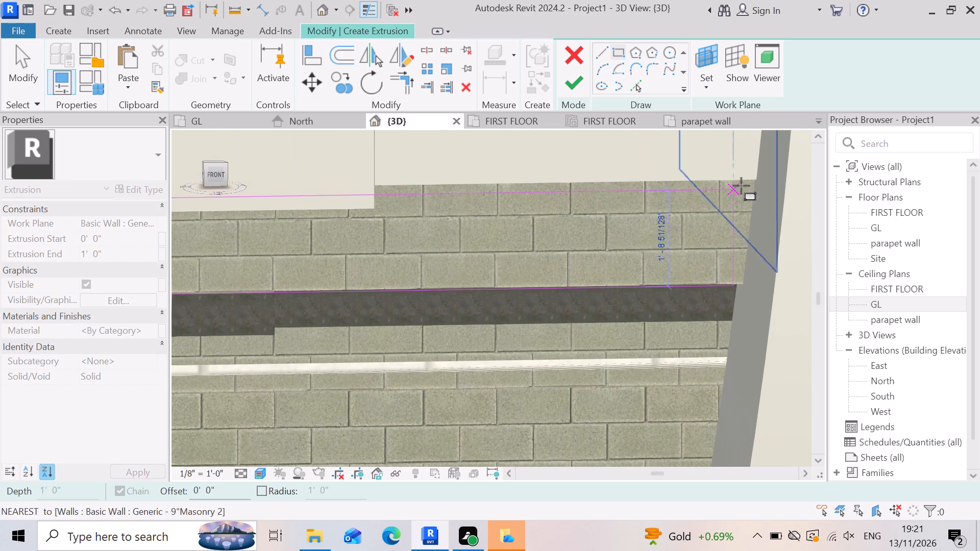
left_click(751, 186)
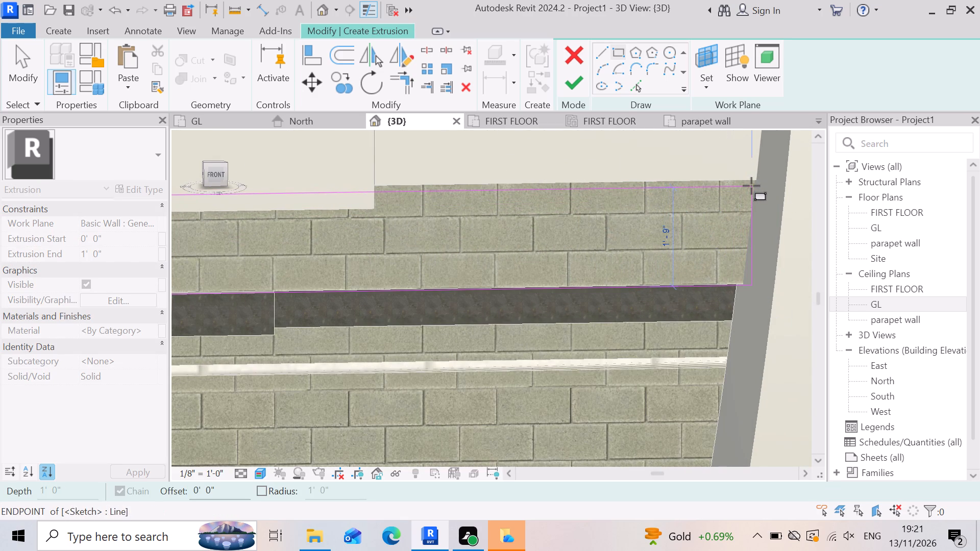
scroll(476, 189, "down", 3)
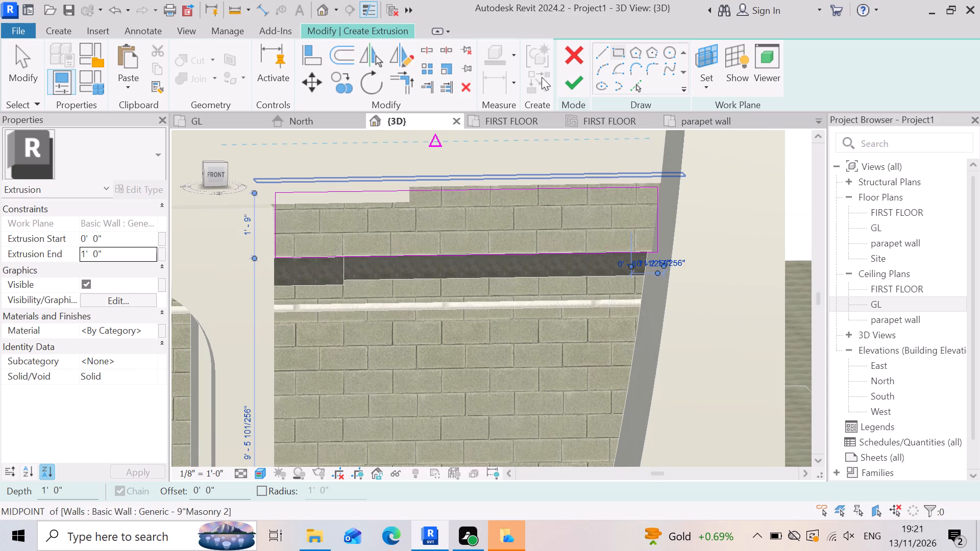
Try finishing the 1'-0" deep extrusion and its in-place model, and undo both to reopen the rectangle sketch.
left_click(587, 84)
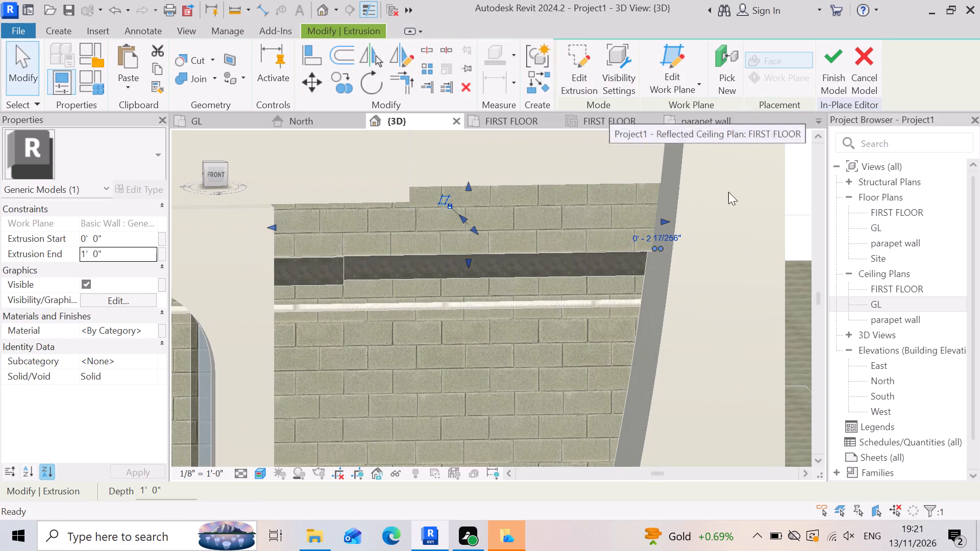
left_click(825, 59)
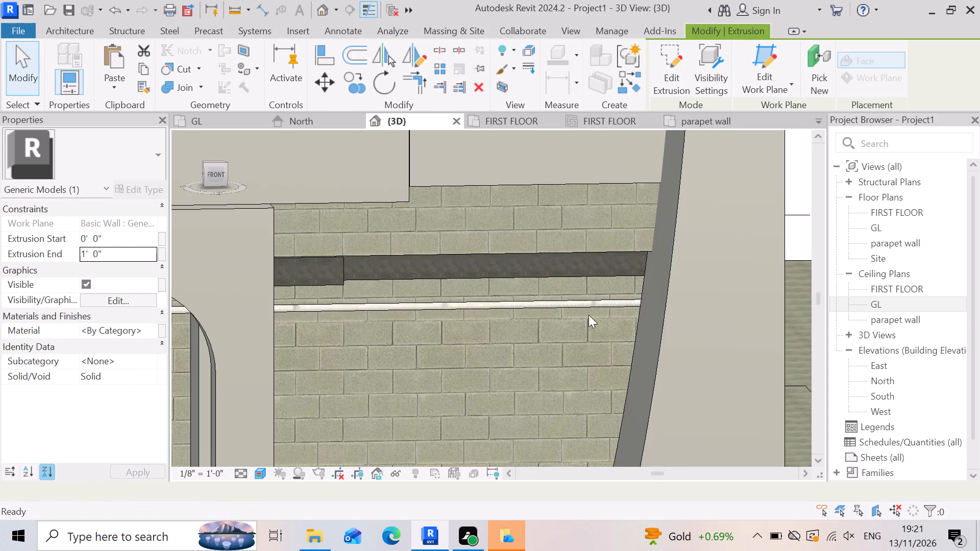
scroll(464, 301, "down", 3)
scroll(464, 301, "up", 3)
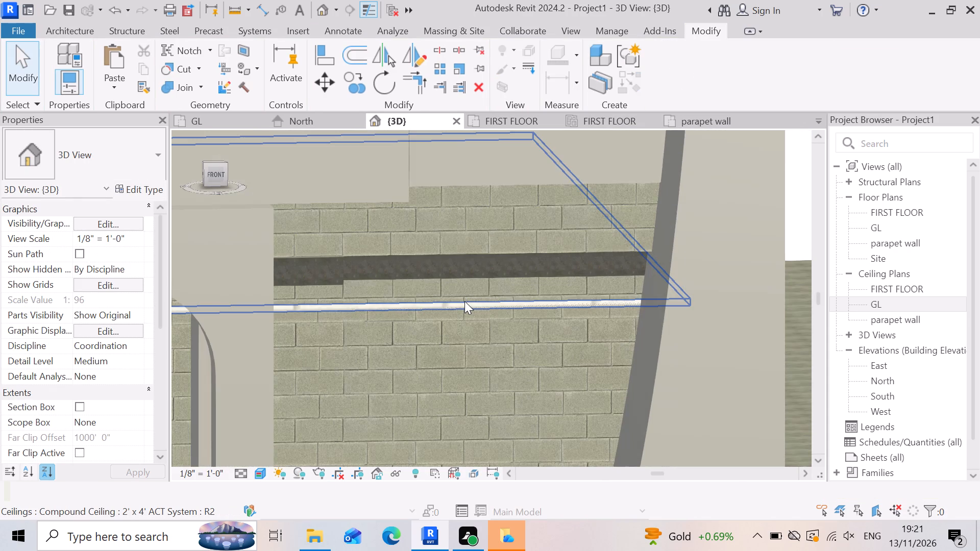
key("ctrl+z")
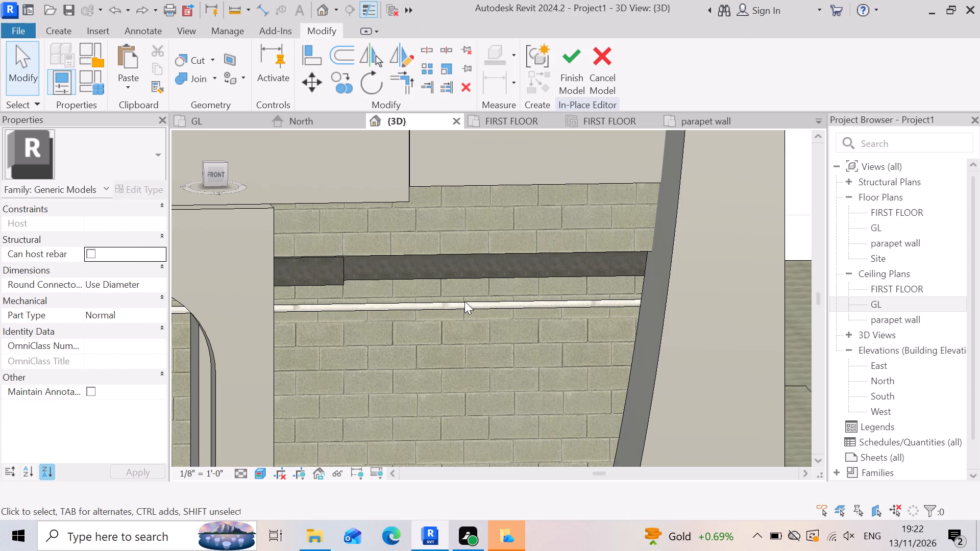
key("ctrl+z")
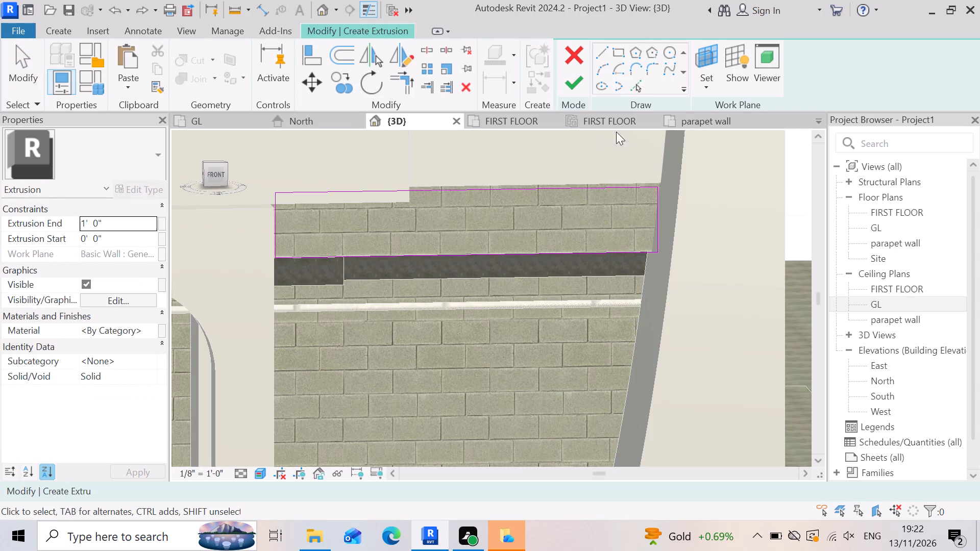
Undo the rectangle sketched above the dark beam.
key("ctrl+z")
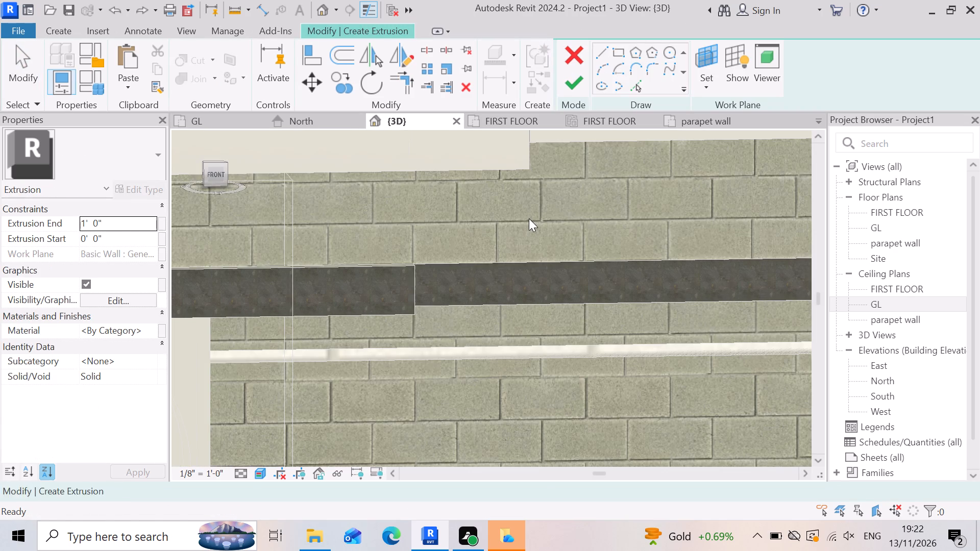
With the front masonry wall's face as work plane, sketch a rectangle about 1'-5" high above the dark beam, from the porch column to the curved frame.
left_click(705, 87)
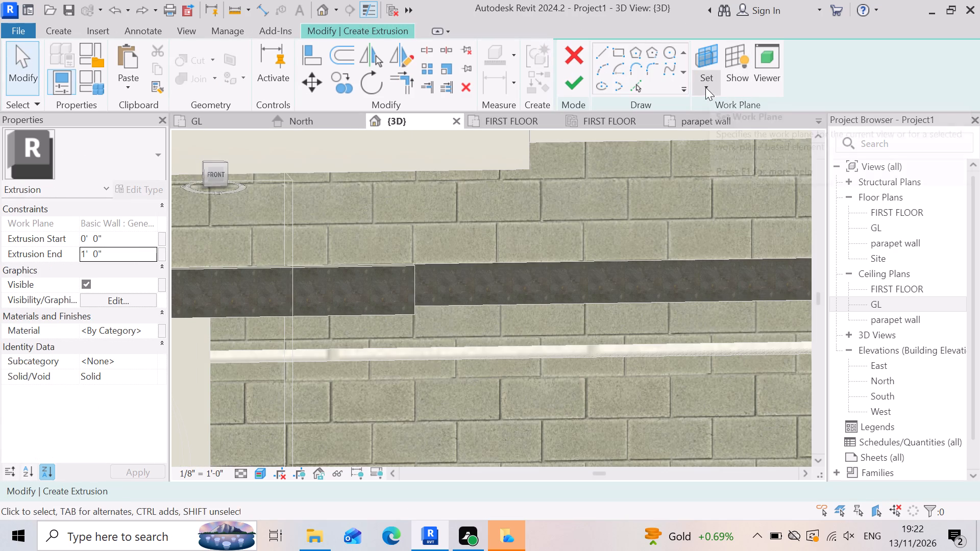
left_click(727, 144)
left_click(570, 250)
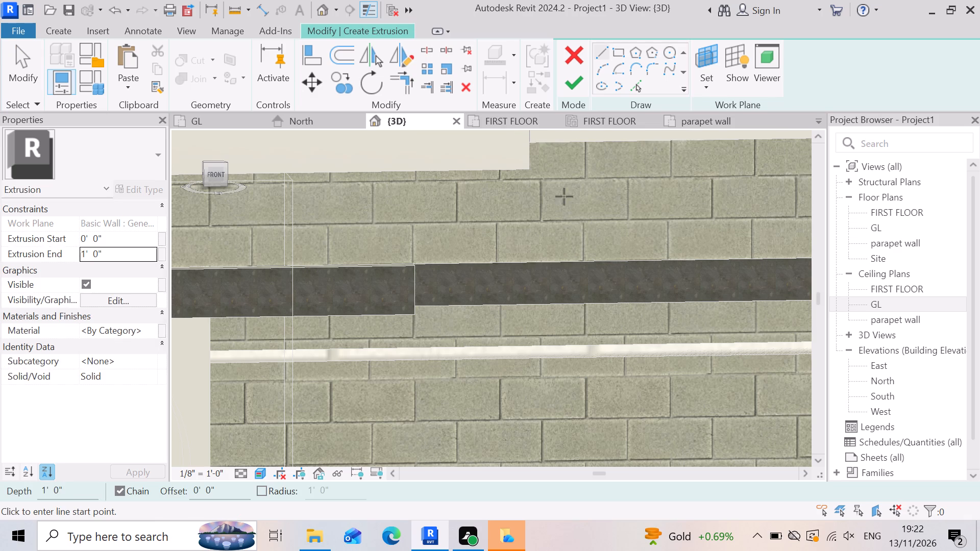
left_click(618, 45)
scroll(551, 290, "down", 4)
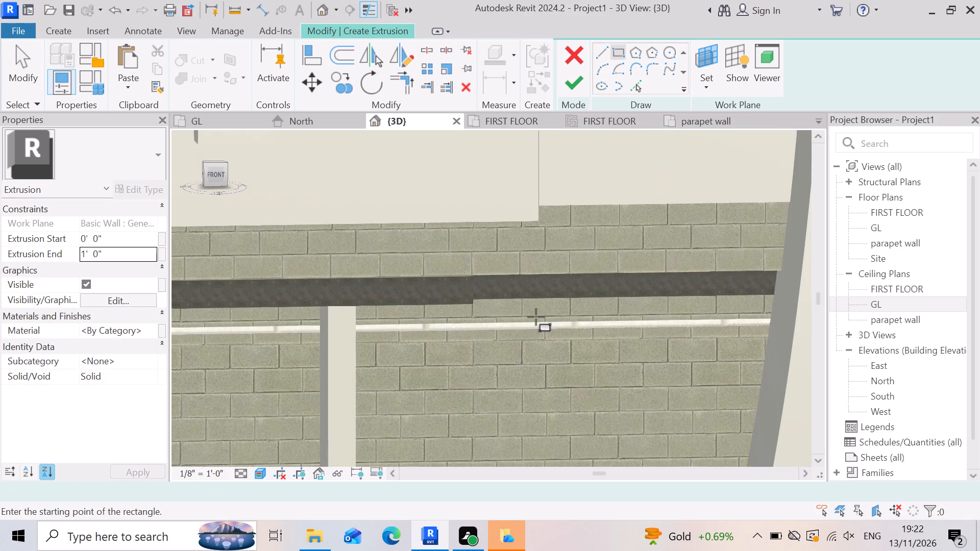
scroll(536, 317, "down", 2)
scroll(615, 277, "down", 4)
scroll(372, 304, "up", 2)
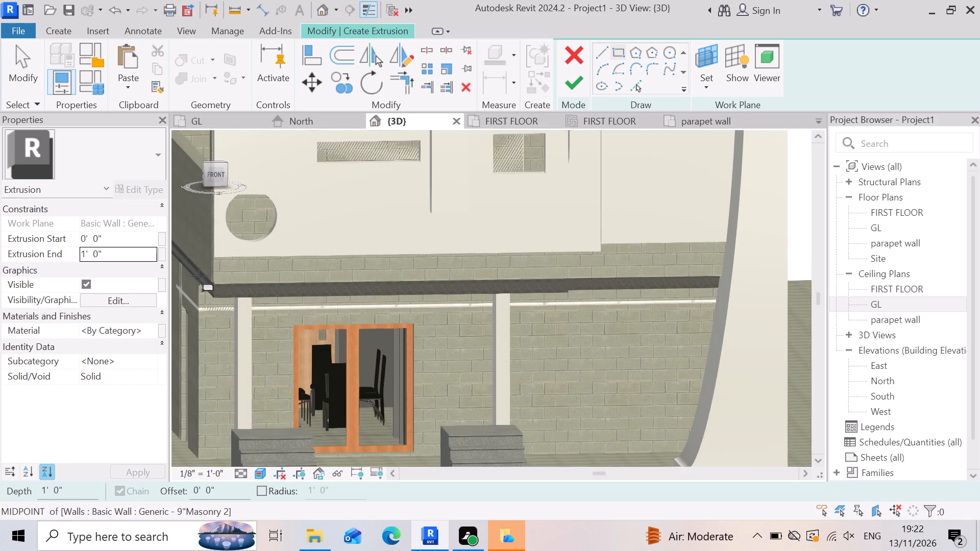
scroll(423, 240, "down", 4)
scroll(654, 266, "up", 4)
scroll(501, 234, "up", 2)
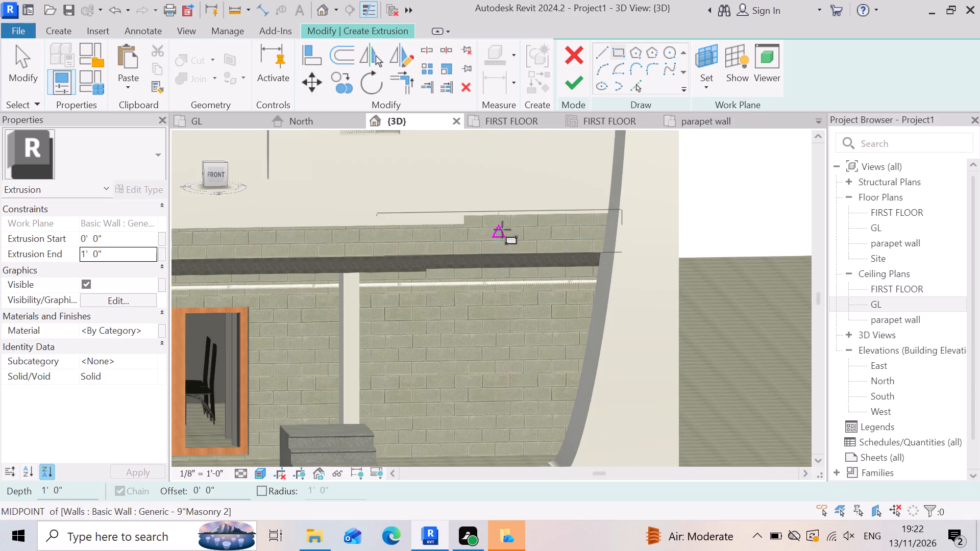
scroll(502, 230, "up", 2)
scroll(575, 224, "down", 5)
scroll(534, 248, "up", 2)
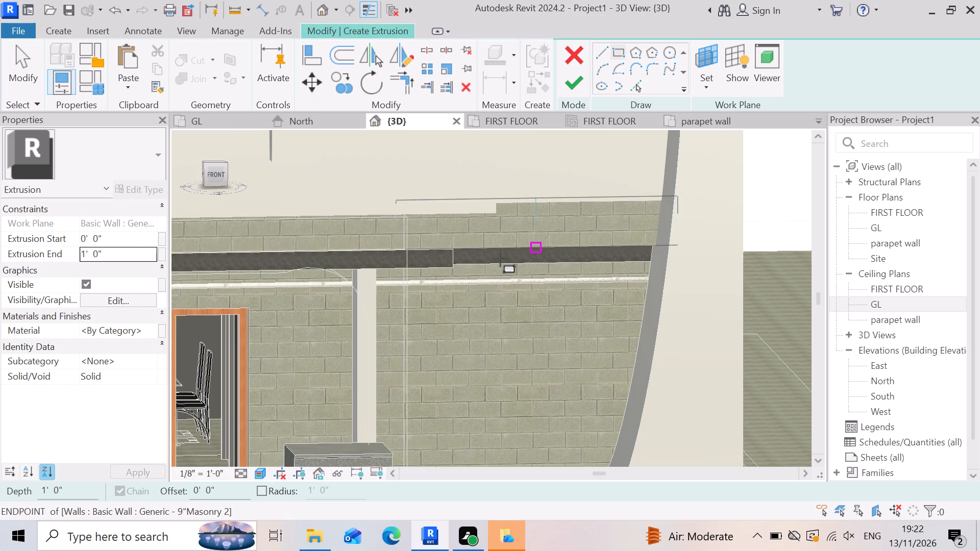
left_click(366, 248)
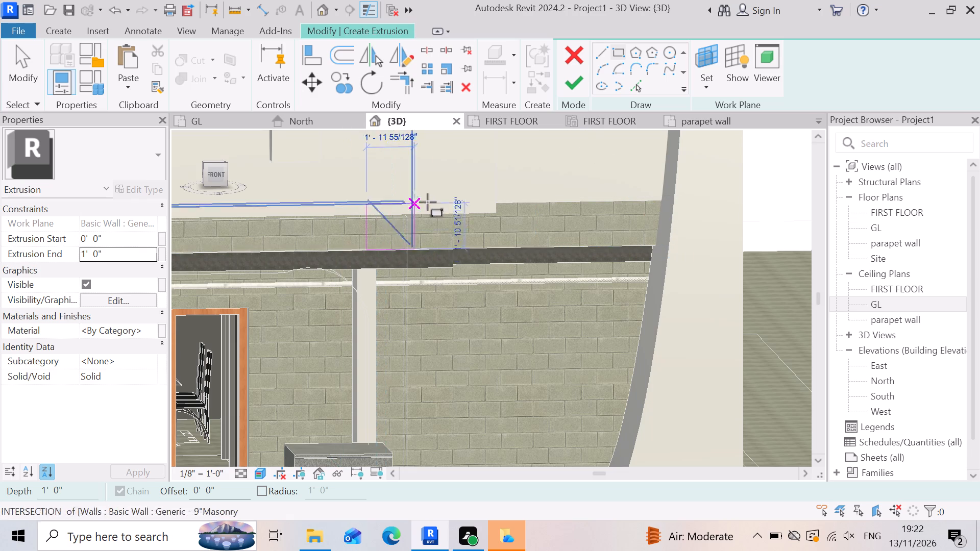
scroll(643, 213, "up", 1)
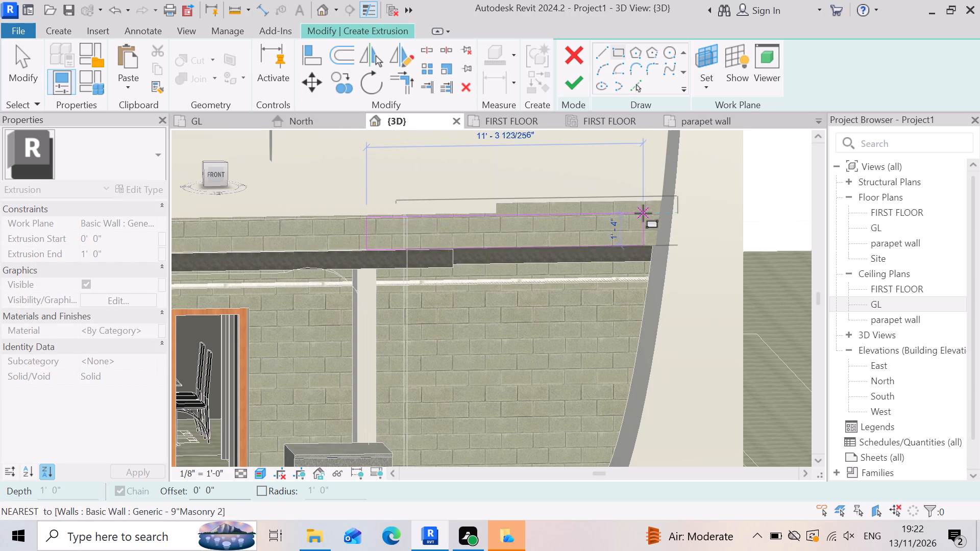
scroll(643, 213, "up", 4)
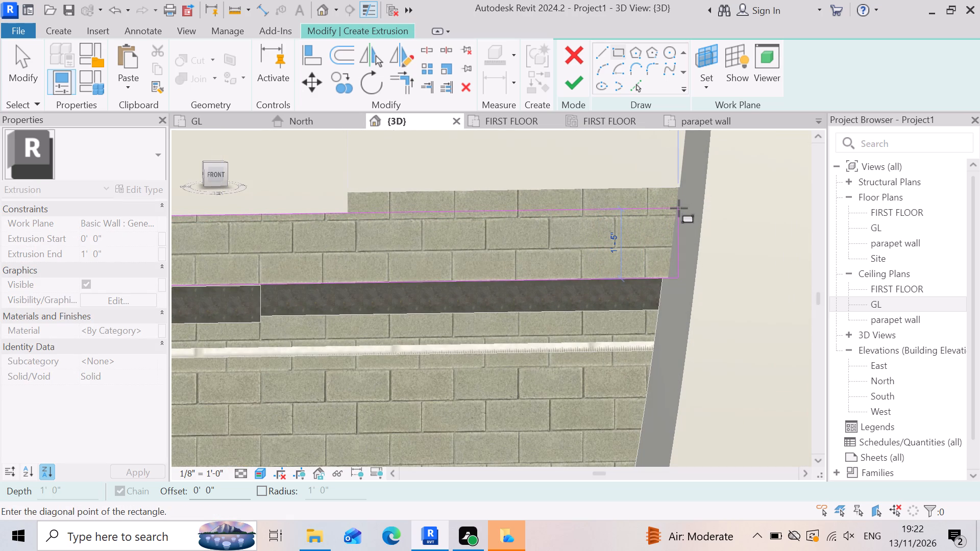
left_click(679, 208)
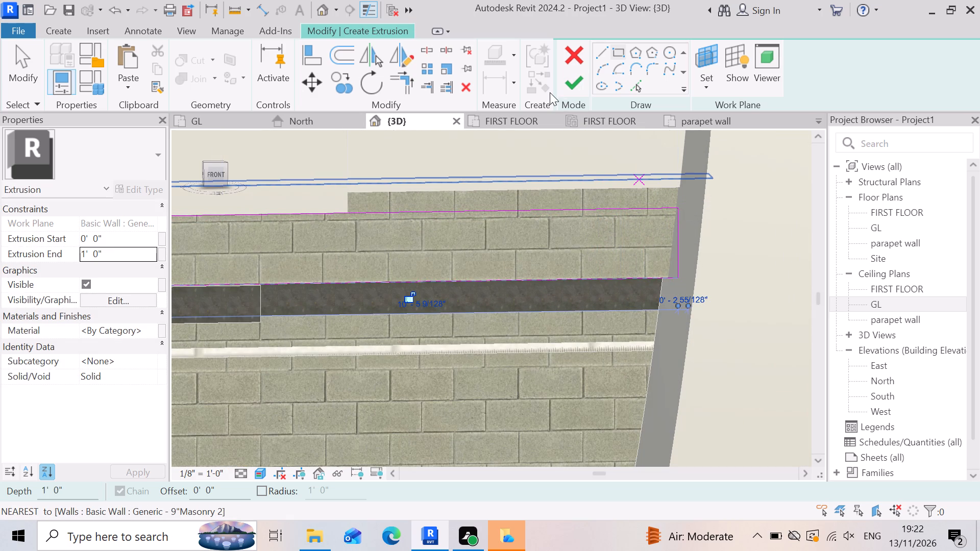
Finish the 1'-0" deep extrusion and its in-place model.
left_click(578, 85)
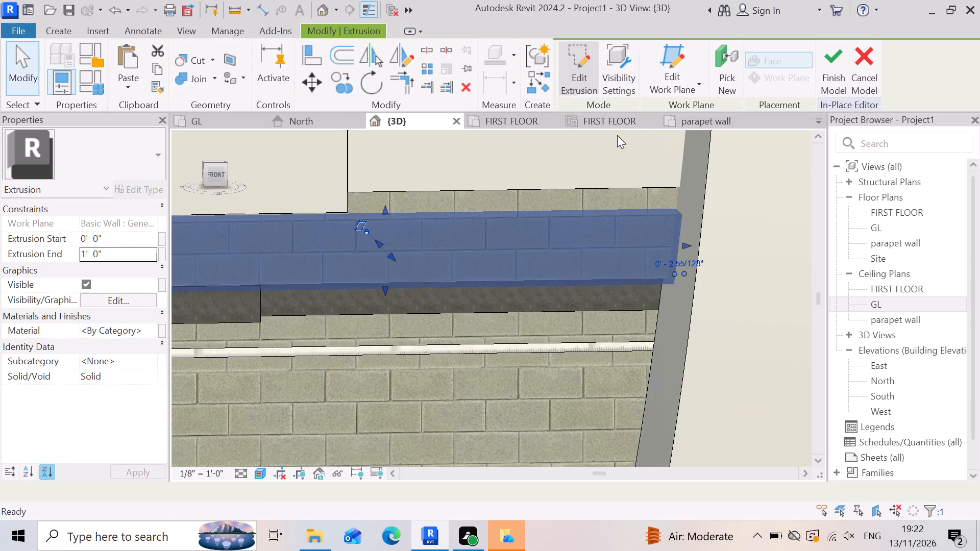
left_click(834, 60)
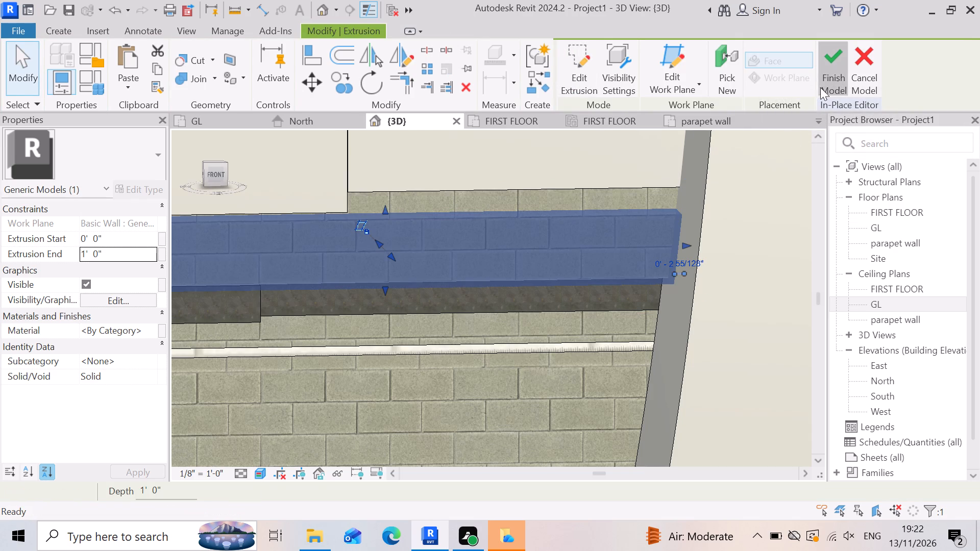
Stretch the new block's top edge upward to cover the masonry strip left exposed beneath the upper cladding.
scroll(673, 256, "down", 3)
left_click(594, 252)
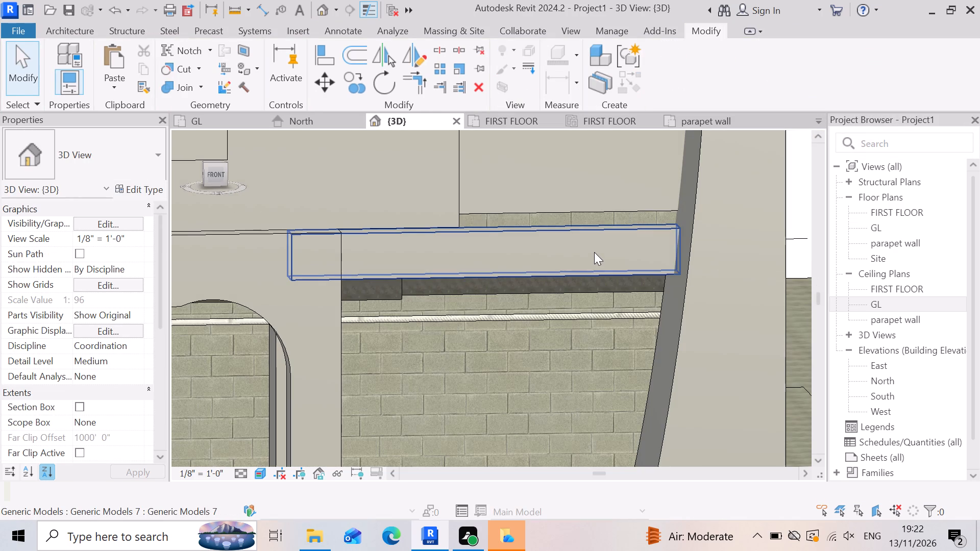
scroll(469, 241, "up", 2)
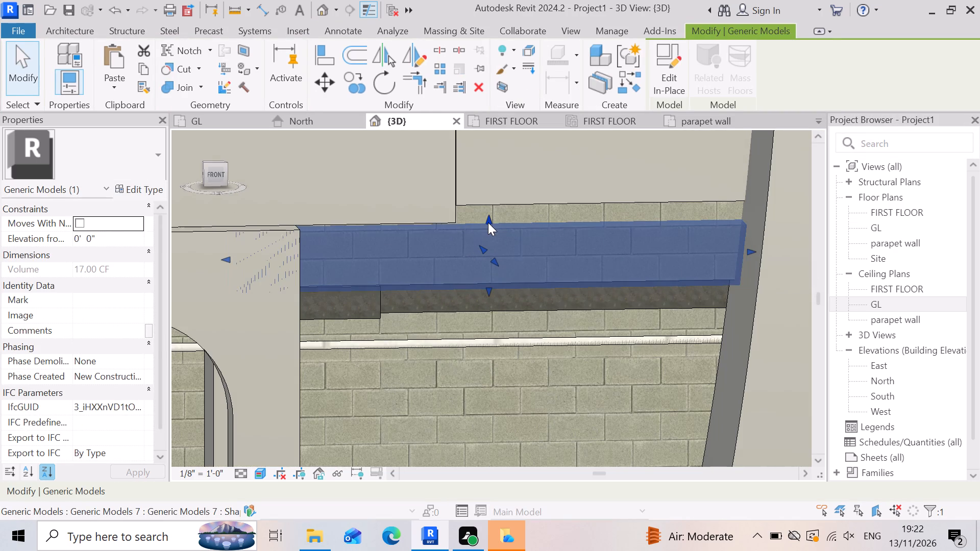
left_click_drag(487, 222, 490, 198)
left_click(490, 198)
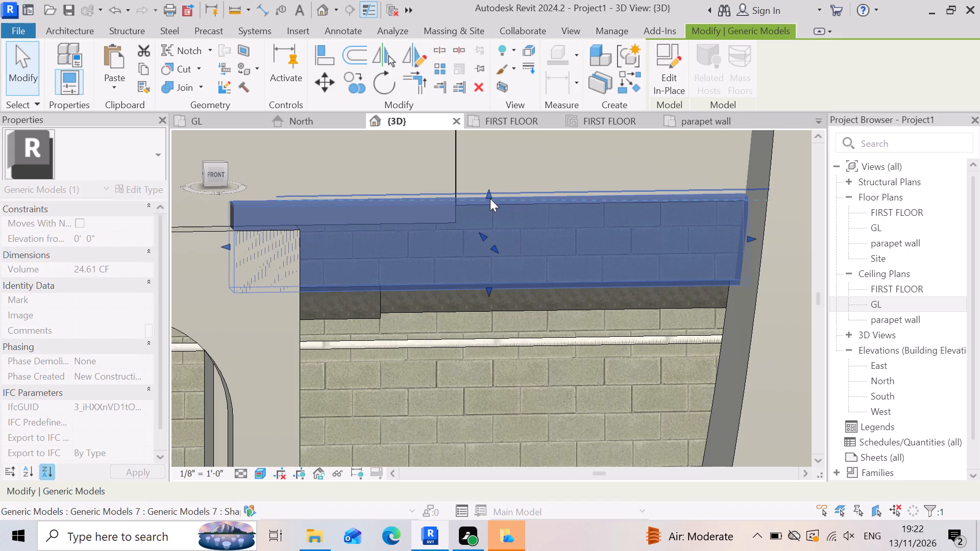
Stretch the same block's bottom edge down to the ground, covering the masonry wall between the entrance cladding and the curved frame.
scroll(491, 198, "down", 4)
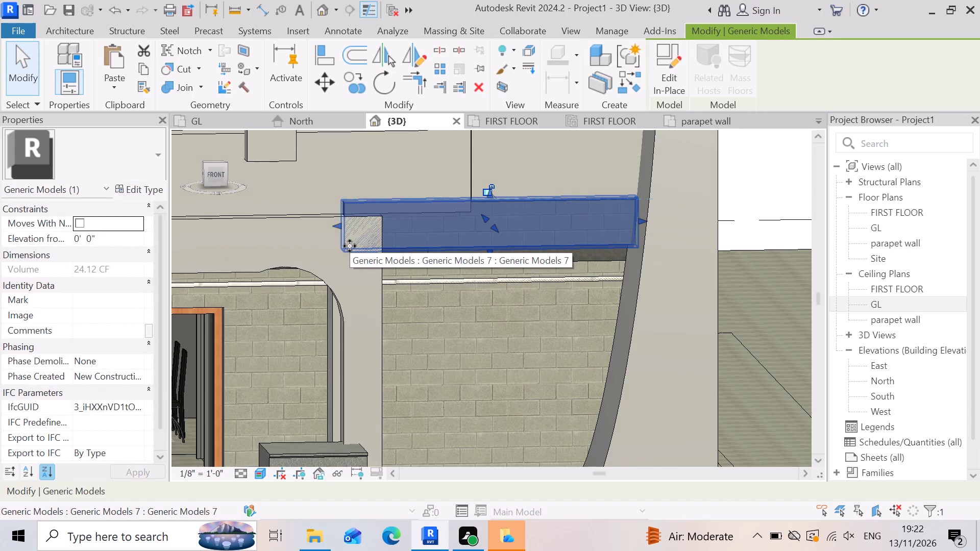
scroll(354, 226, "down", 4)
scroll(422, 324, "up", 3)
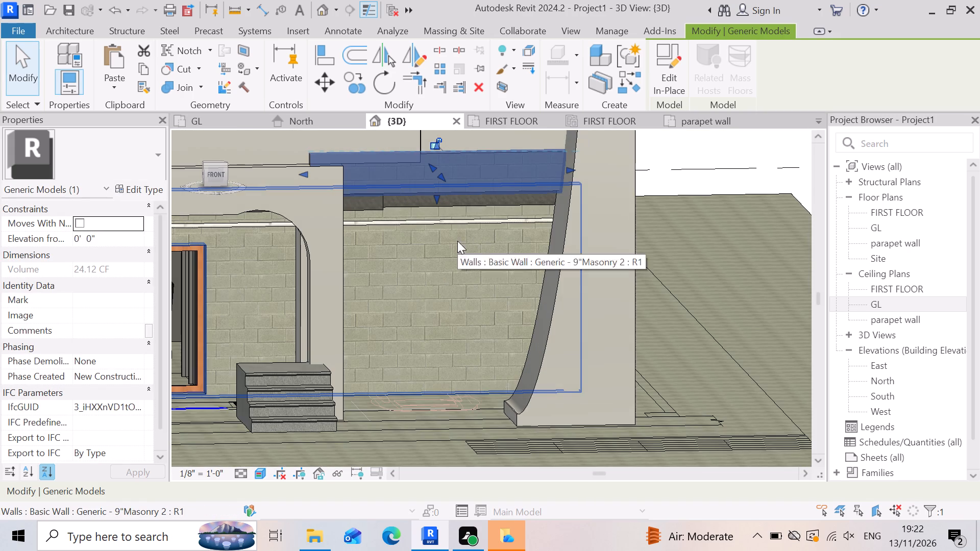
left_click_drag(438, 191, 456, 306)
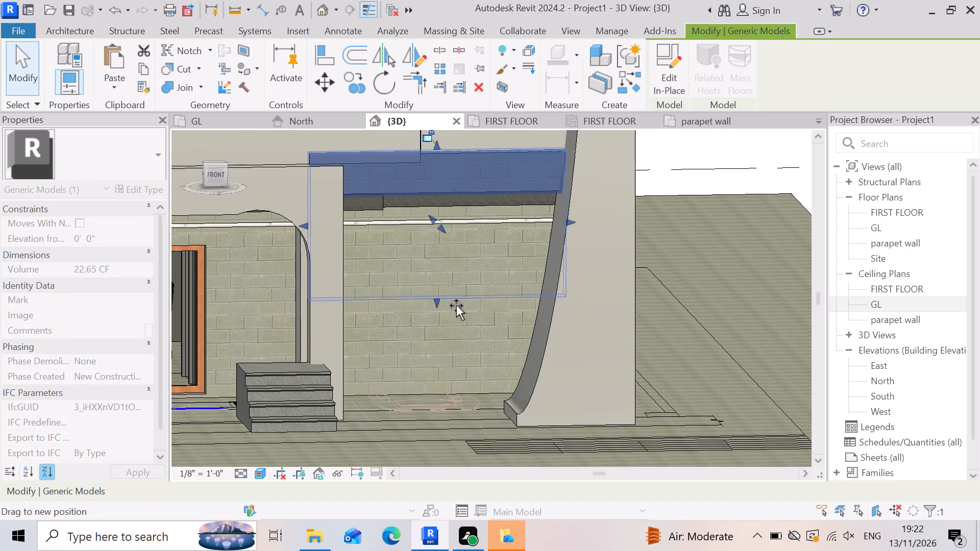
left_click_drag(456, 306, 486, 426)
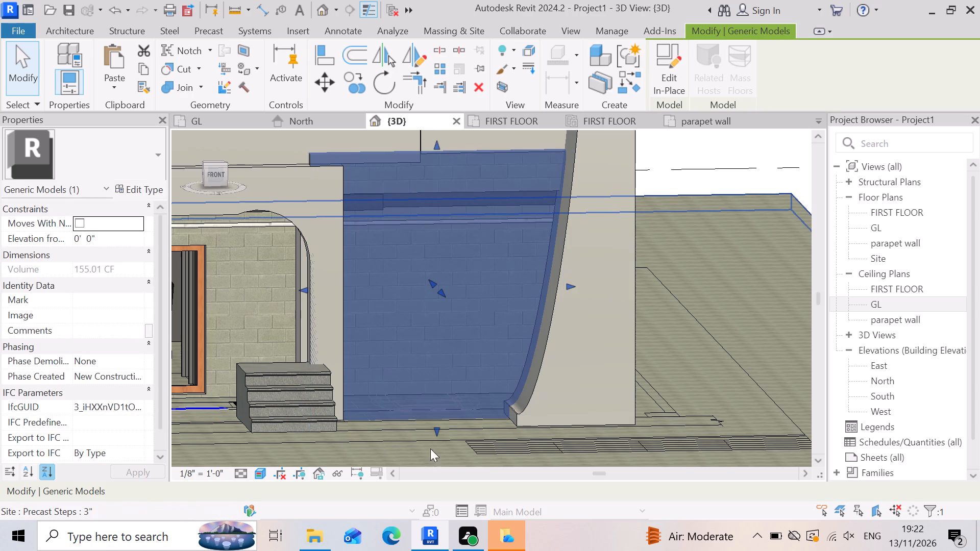
key("Escape")
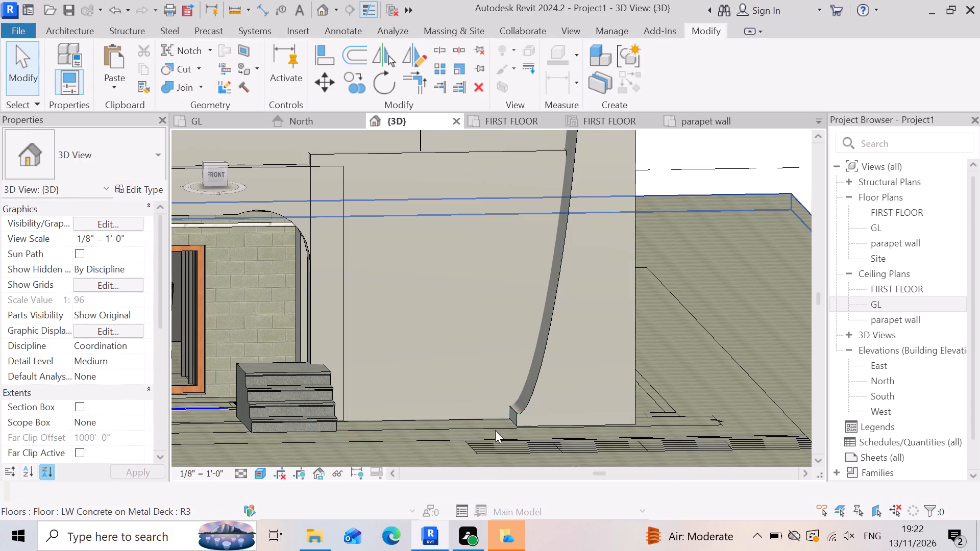
Widen the curved-edge frame by stretching its outer side face outward, away from the entrance.
scroll(516, 406, "down", 3)
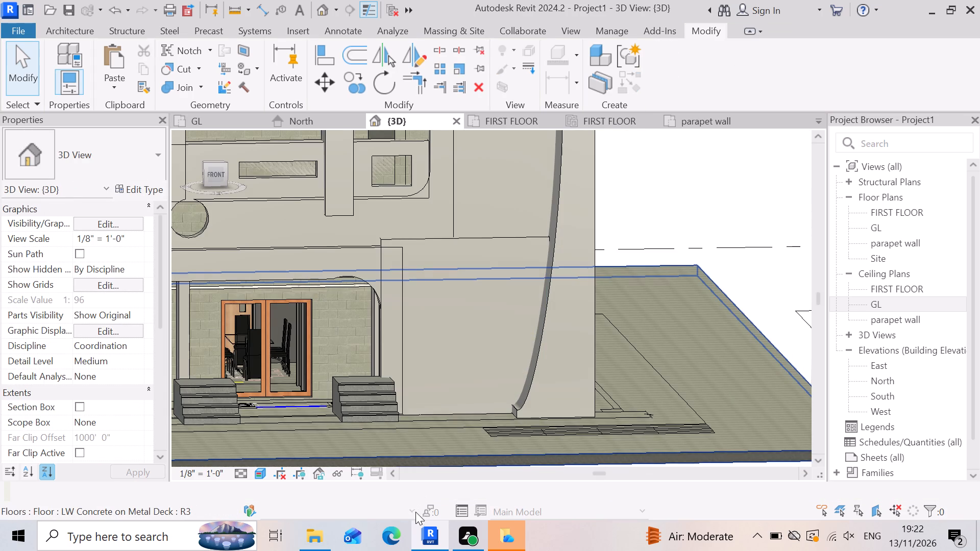
middle_click_drag(489, 458, 417, 457, "shift")
right_click_drag(485, 456, 417, 457, "shift")
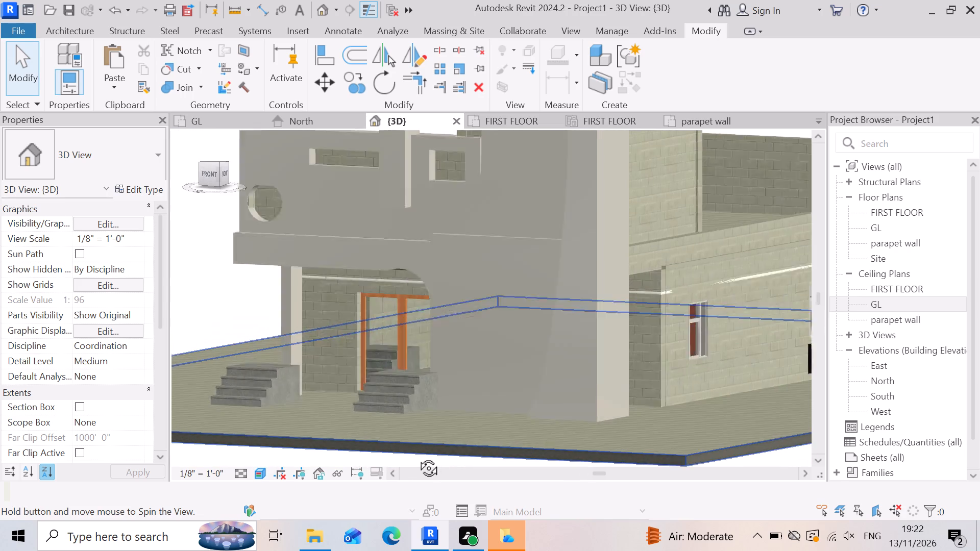
middle_click_drag(417, 457, 416, 458, "shift")
right_click_drag(417, 457, 416, 458, "shift")
left_click(603, 360)
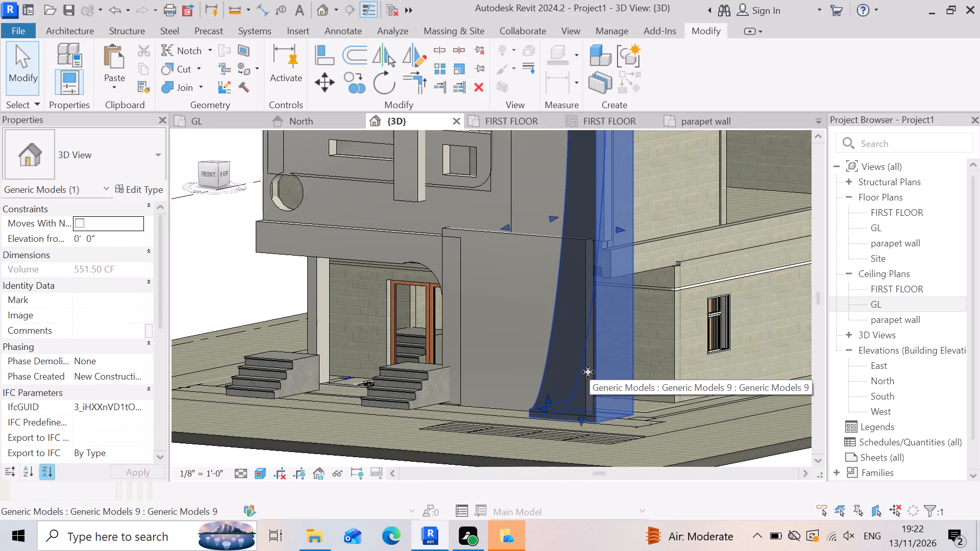
scroll(640, 246, "up", 2)
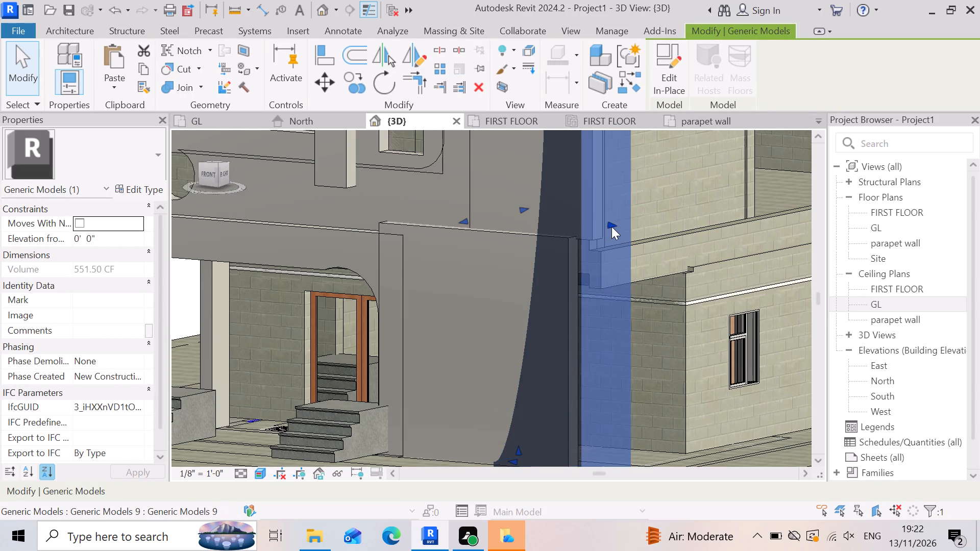
left_click_drag(611, 227, 660, 205)
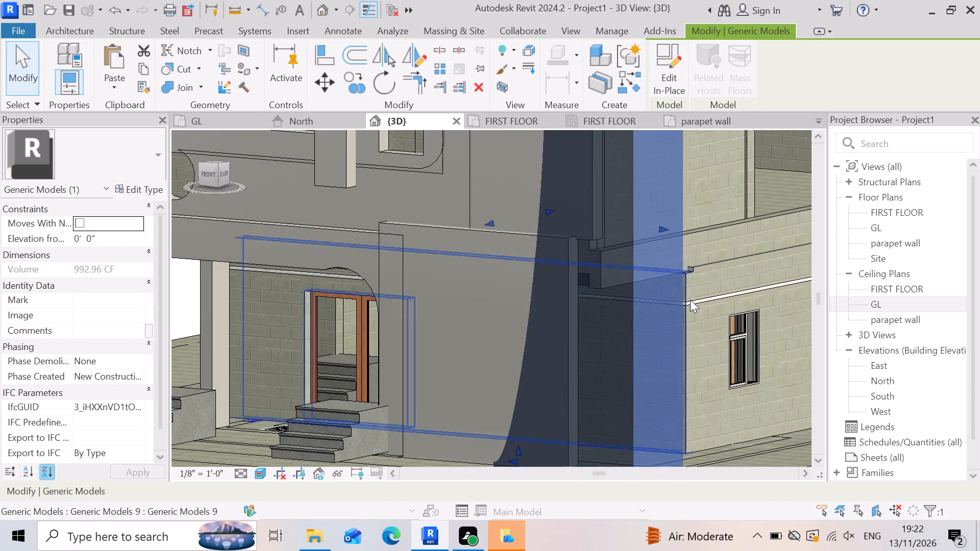
Examine the front facade from several angles to check the filled cladding and the widened curved frame.
scroll(538, 332, "down", 3)
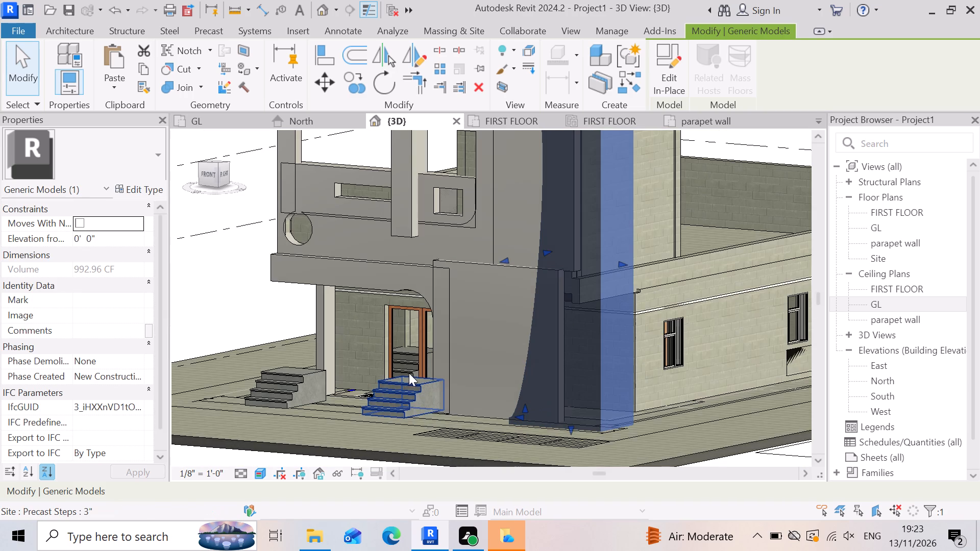
middle_click_drag(405, 363, 514, 333, "shift")
right_click_drag(412, 365, 514, 333, "shift")
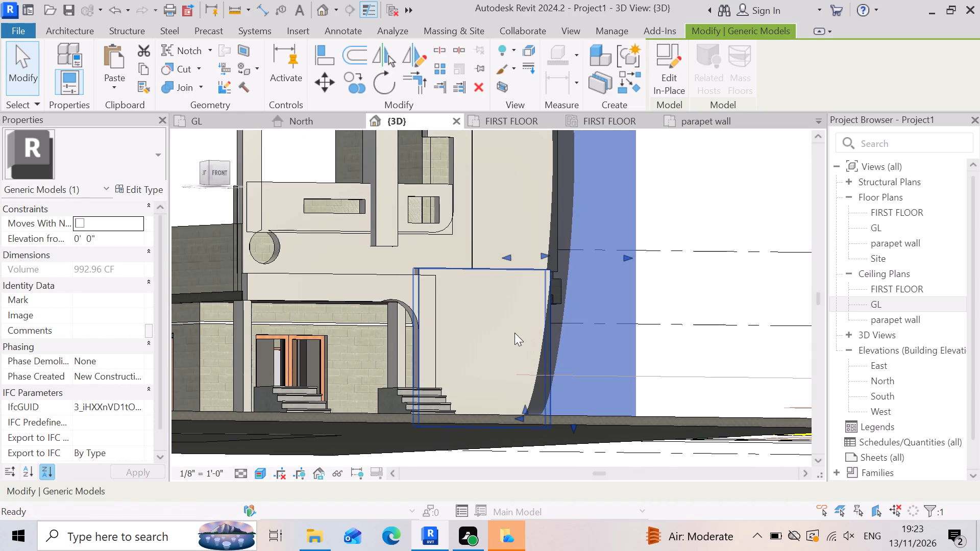
scroll(502, 360, "down", 6)
left_click(597, 449)
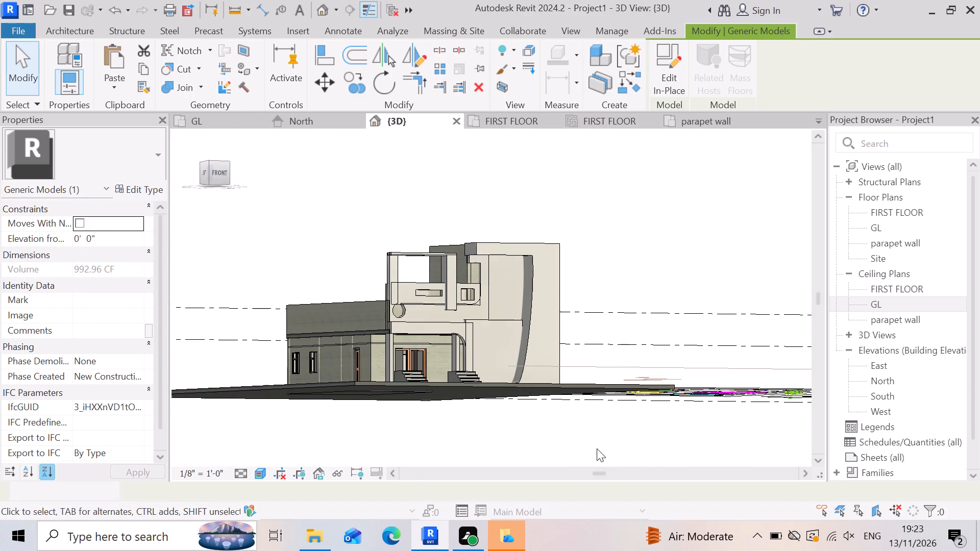
right_click_drag(614, 331, 600, 381, "shift")
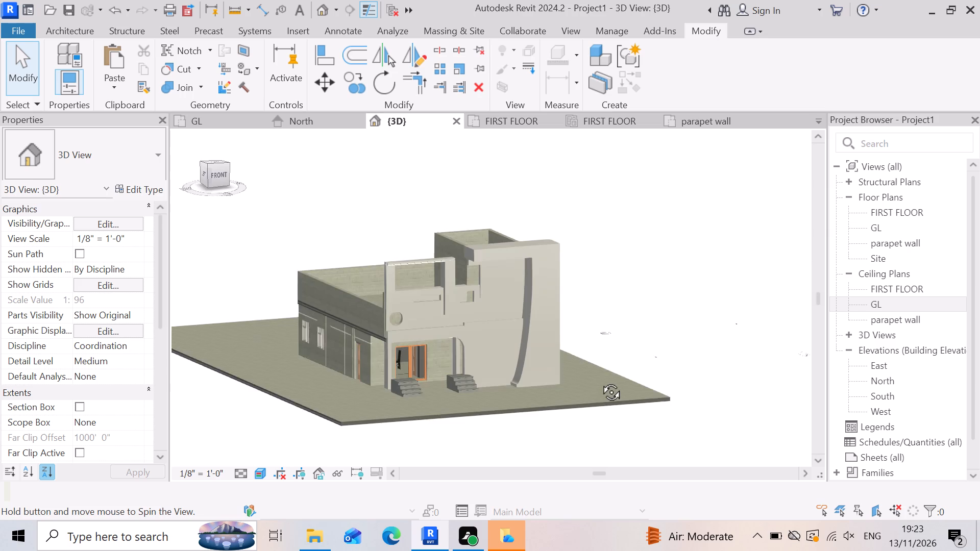
right_click_drag(600, 381, 590, 397, "shift")
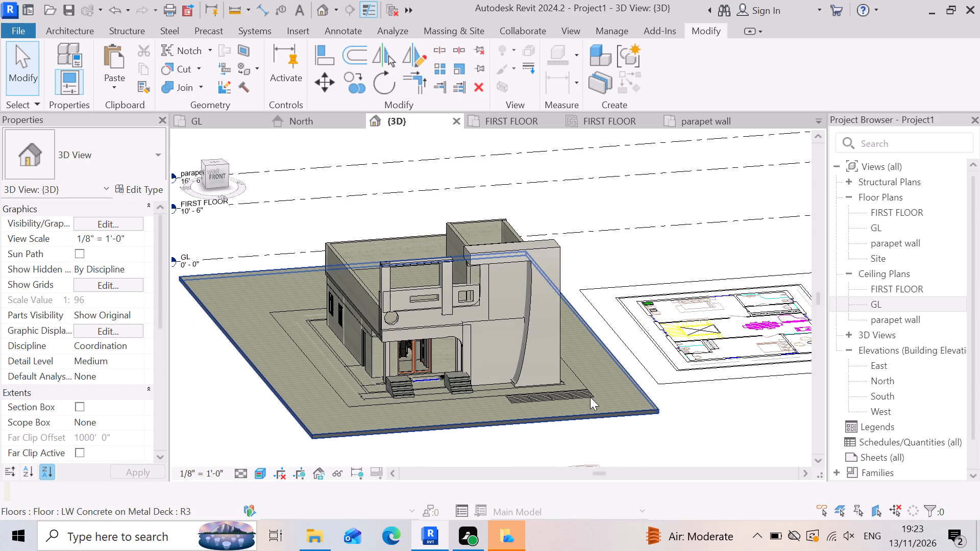
scroll(580, 379, "up", 1)
scroll(481, 338, "up", 2)
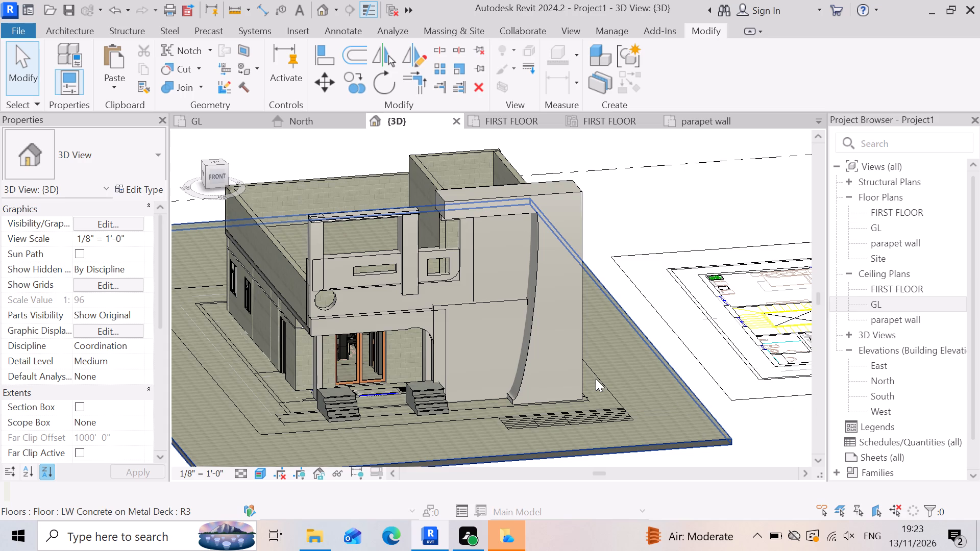
scroll(429, 243, "down", 2)
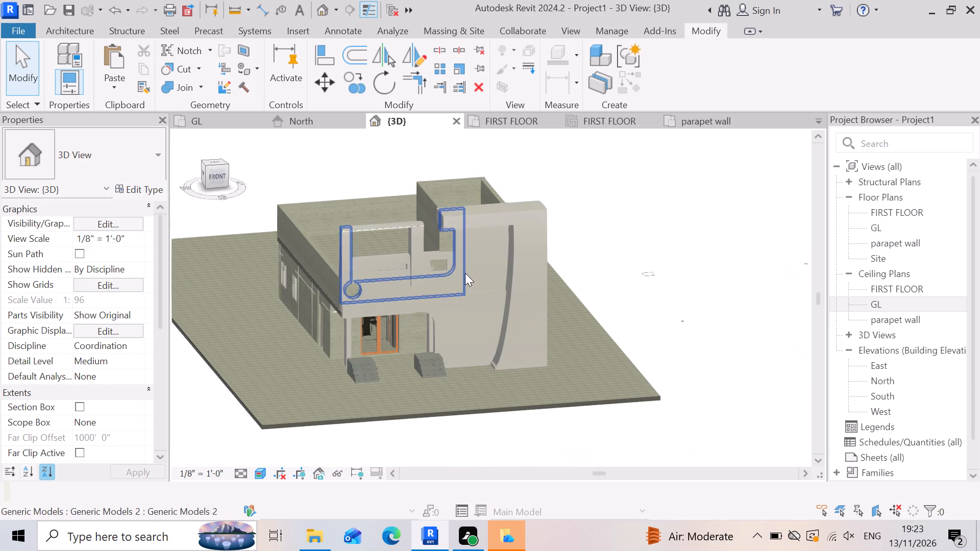
middle_click_drag(394, 393, 388, 375, "shift")
right_click_drag(394, 393, 388, 375, "shift")
scroll(429, 361, "up", 3)
scroll(400, 371, "down", 2)
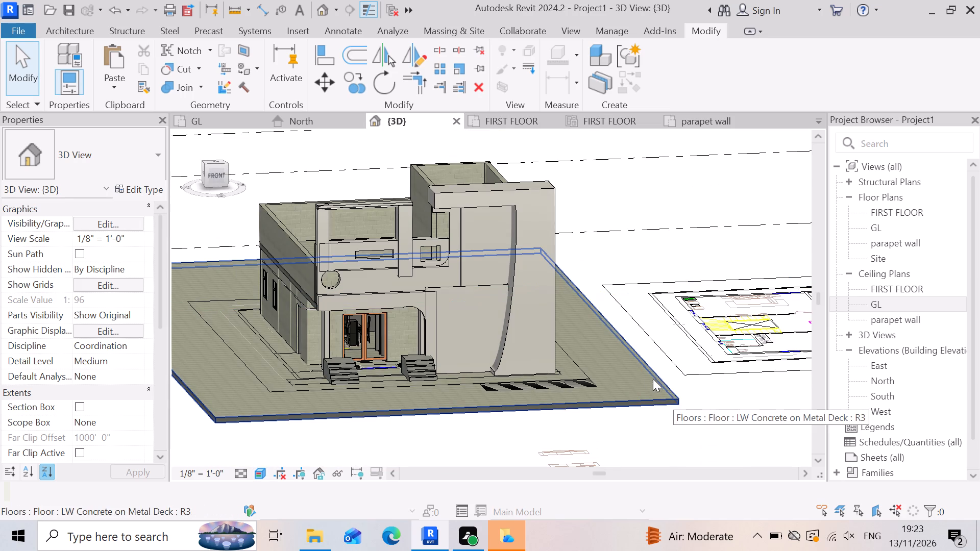
right_click_drag(646, 373, 625, 354)
middle_click_drag(646, 373, 625, 354, "shift")
Select the tall cladding block between the entrance cladding and the curved frame.
scroll(392, 406, "up", 2)
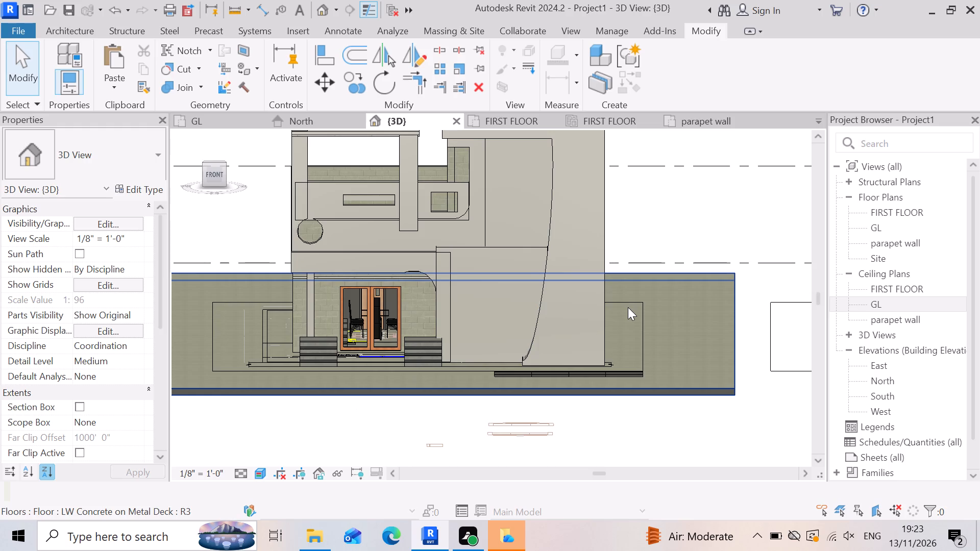
scroll(429, 312, "up", 3)
left_click(509, 299)
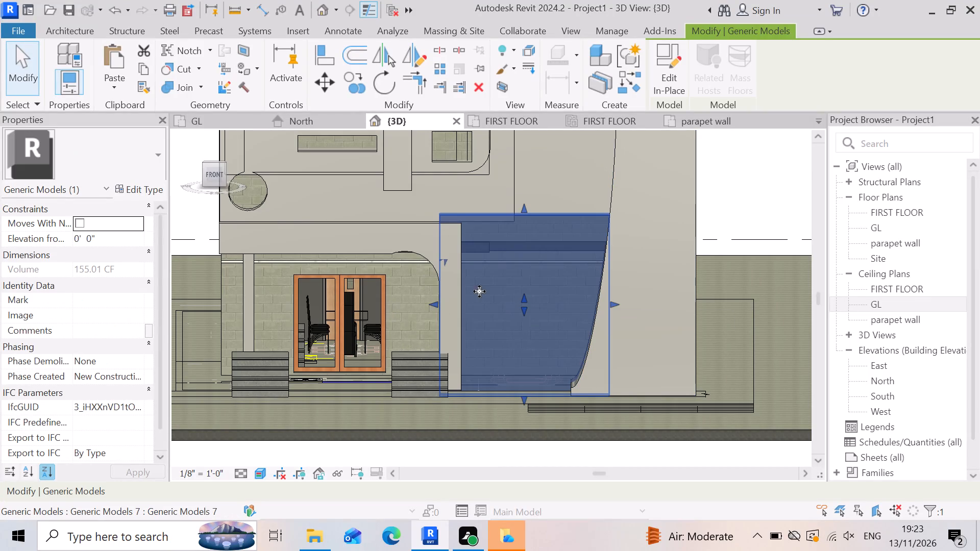
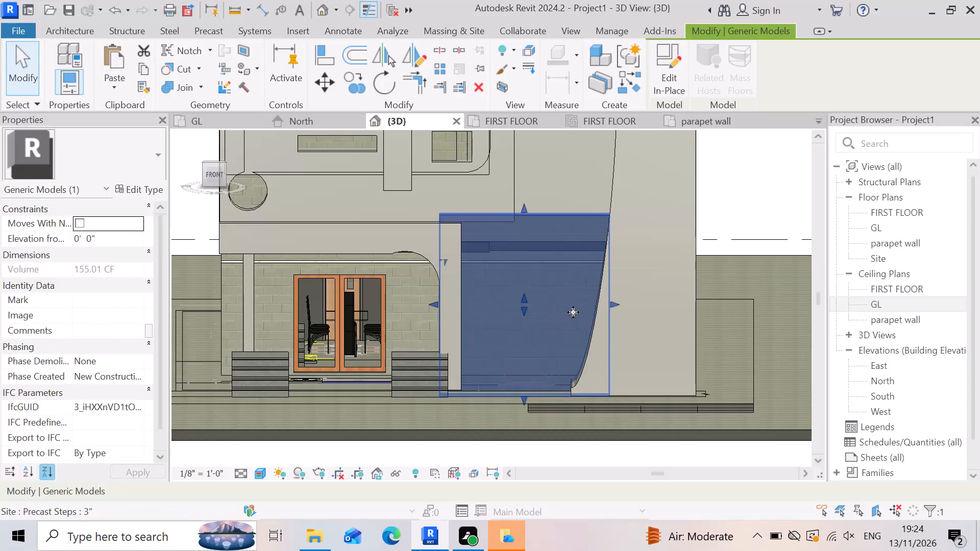
Open the tall cladding block between the entrance cladding and the curved frame for in-place editing.
left_click(666, 59)
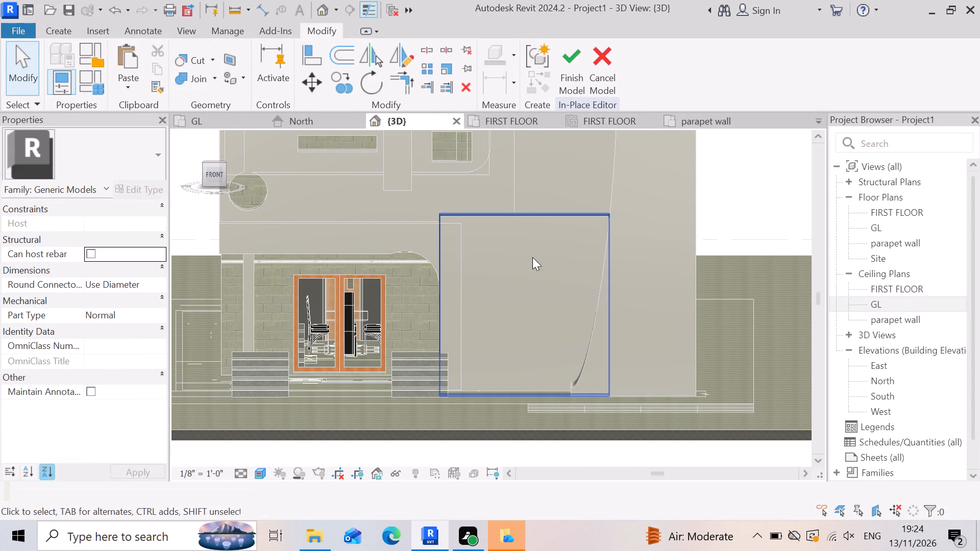
scroll(532, 259, "up", 3)
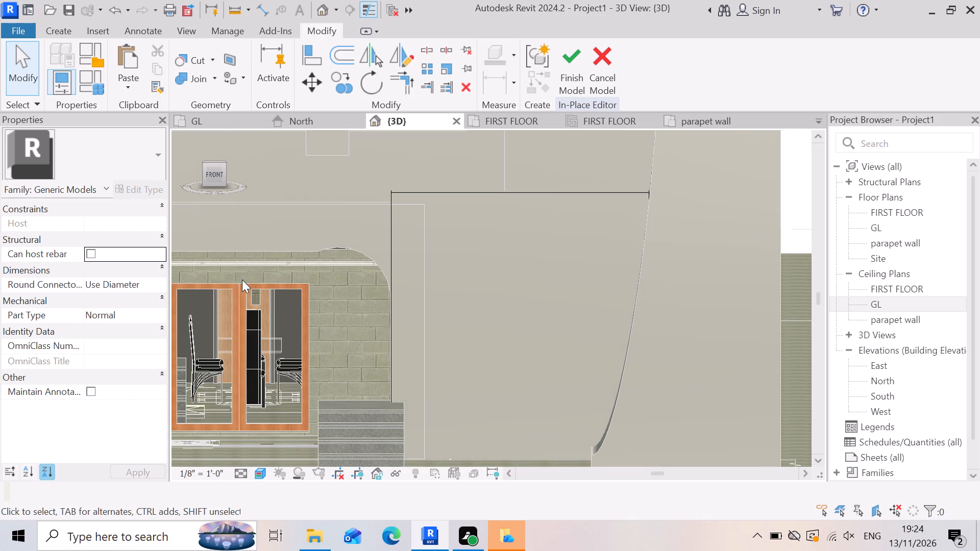
scroll(512, 331, "up", 2)
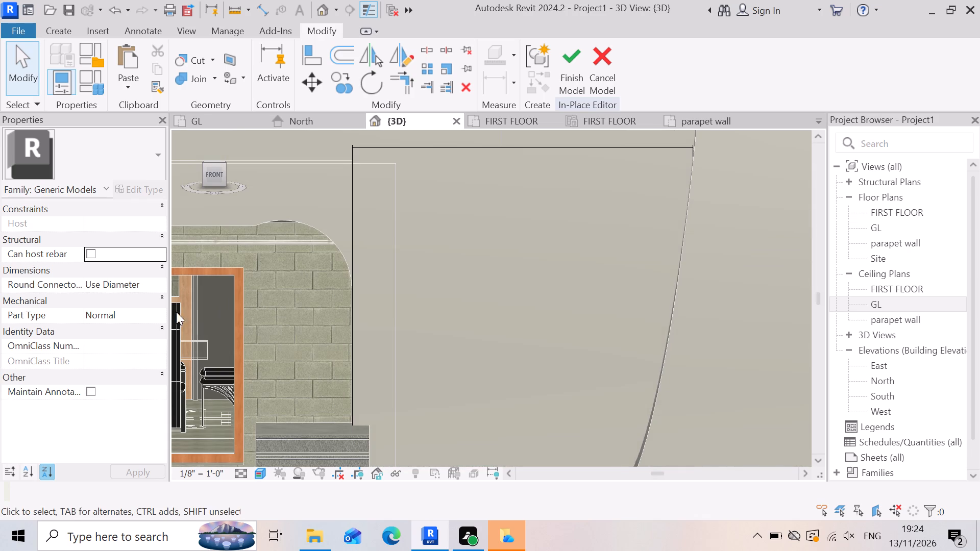
scroll(522, 281, "up", 2)
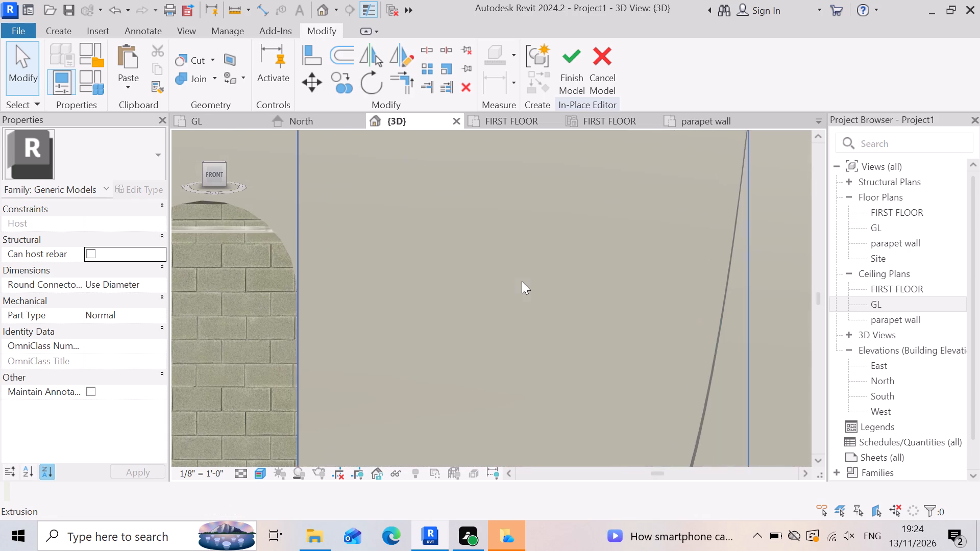
scroll(534, 300, "down", 2)
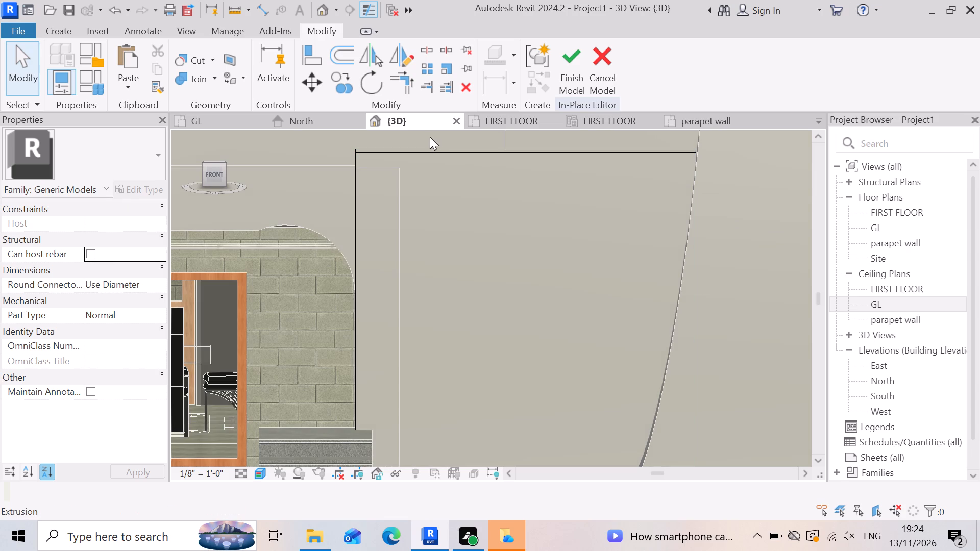
Start a void extrusion in the cladding block and set its work plane to the generic model's front face.
left_click(46, 24)
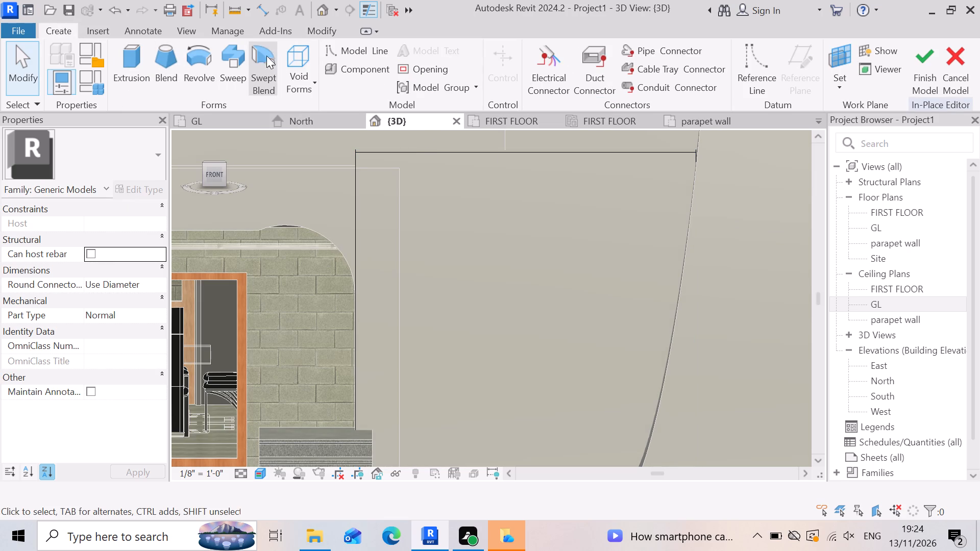
left_click(285, 55)
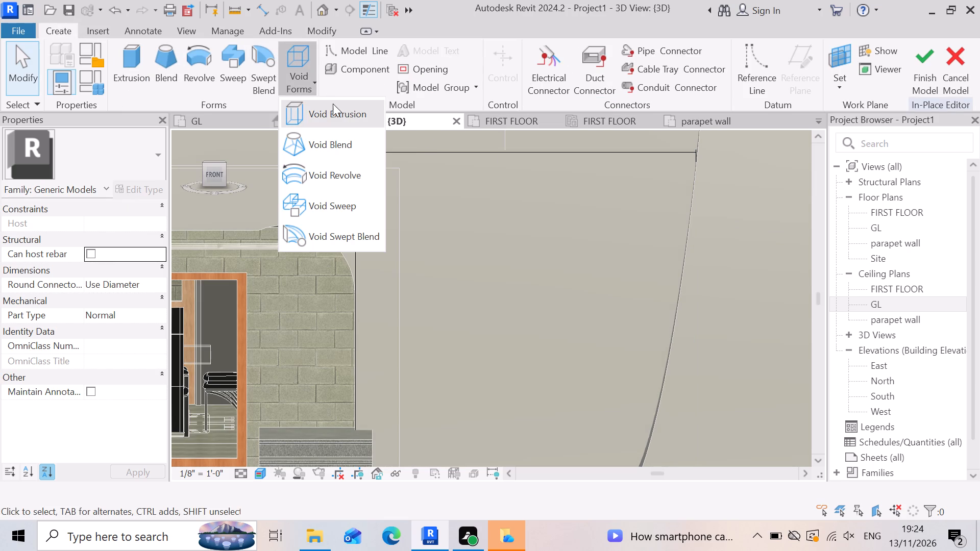
left_click(334, 111)
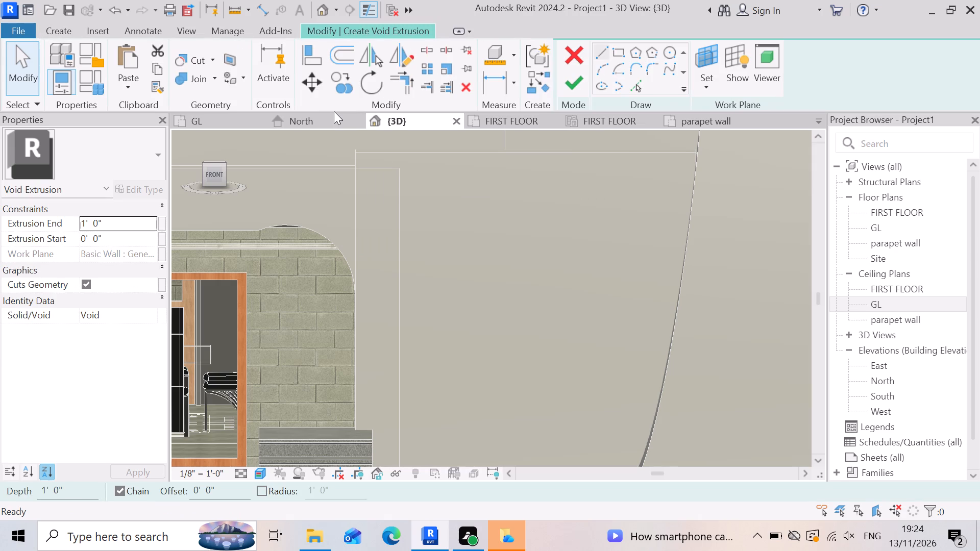
left_click(623, 56)
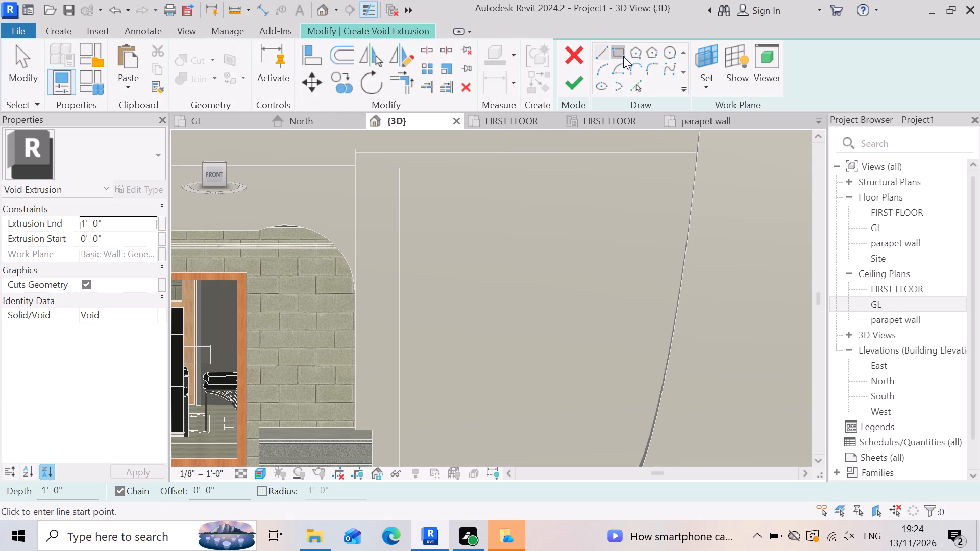
scroll(412, 209, "up", 5)
scroll(427, 227, "down", 2)
scroll(479, 312, "down", 2)
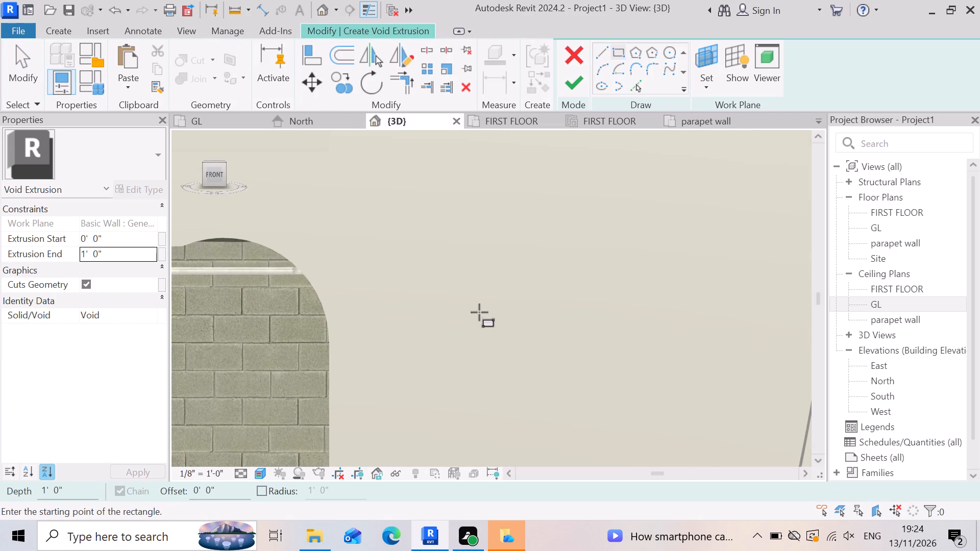
scroll(390, 269, "down", 2)
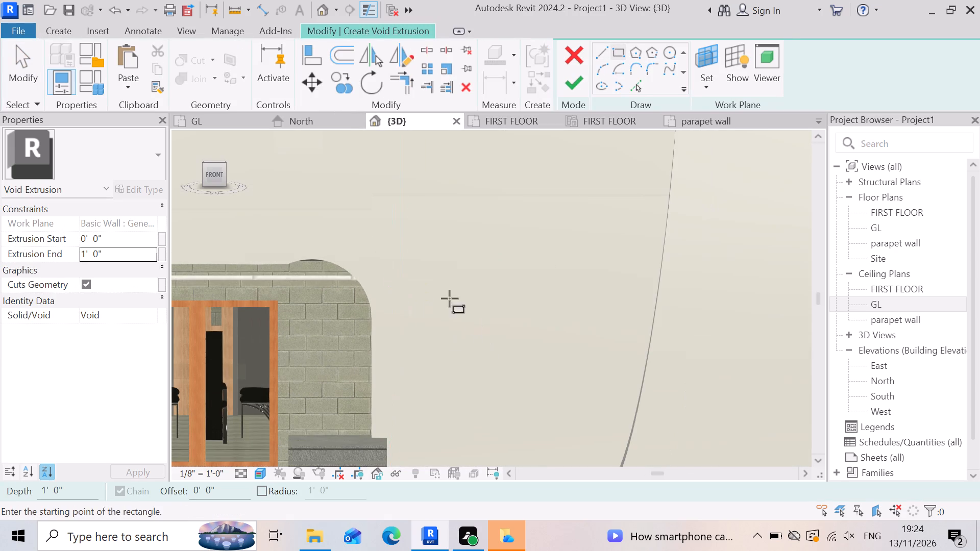
scroll(408, 258, "up", 2)
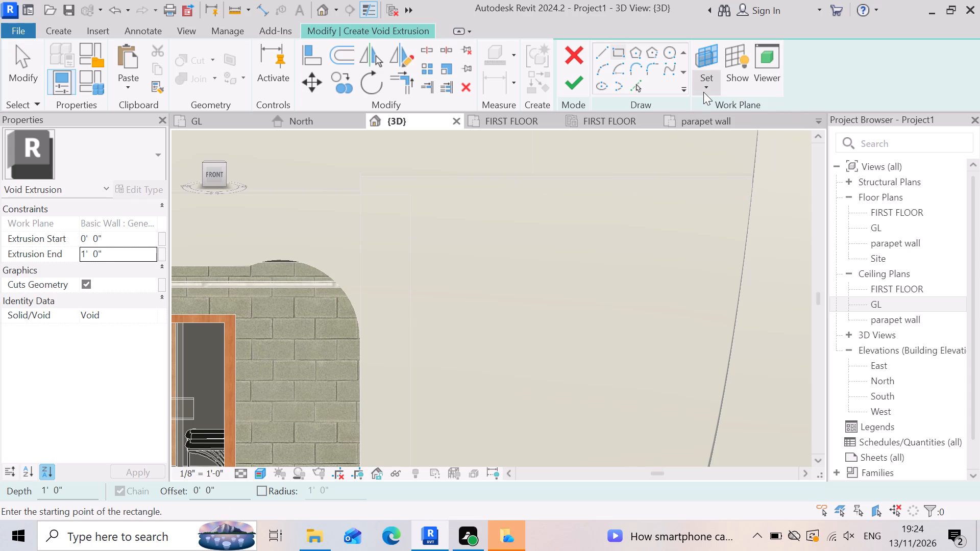
left_click(703, 92)
double_click(722, 147)
left_click(567, 236)
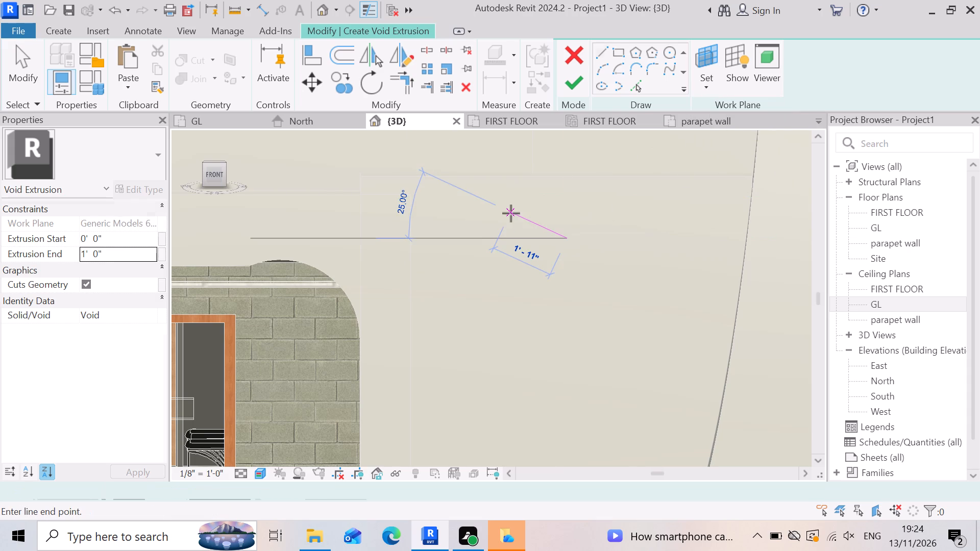
Sketch a thin horizontal rectangle about 9 ft 4 in long and 3 in high across the upper part of the cladding block.
left_click(625, 56)
scroll(519, 362, "down", 4)
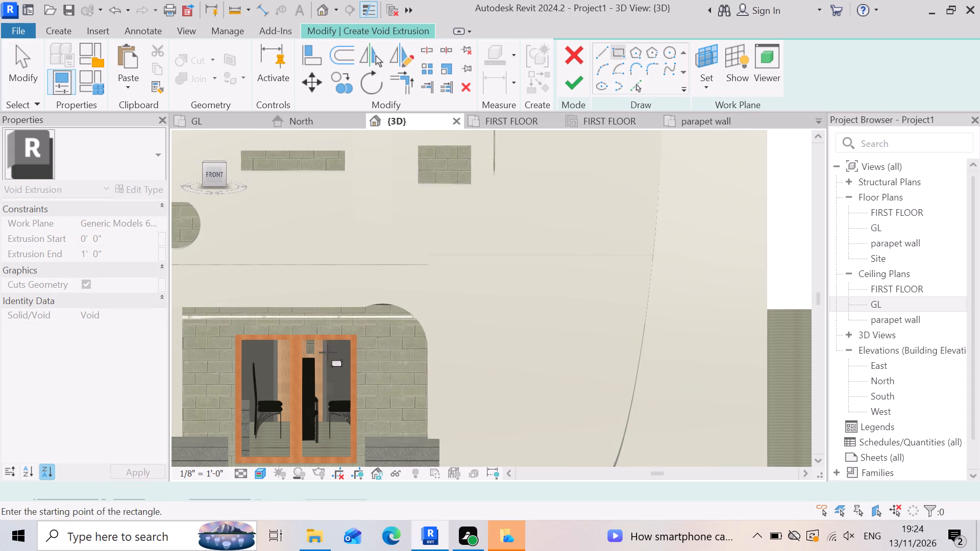
scroll(531, 275, "up", 5)
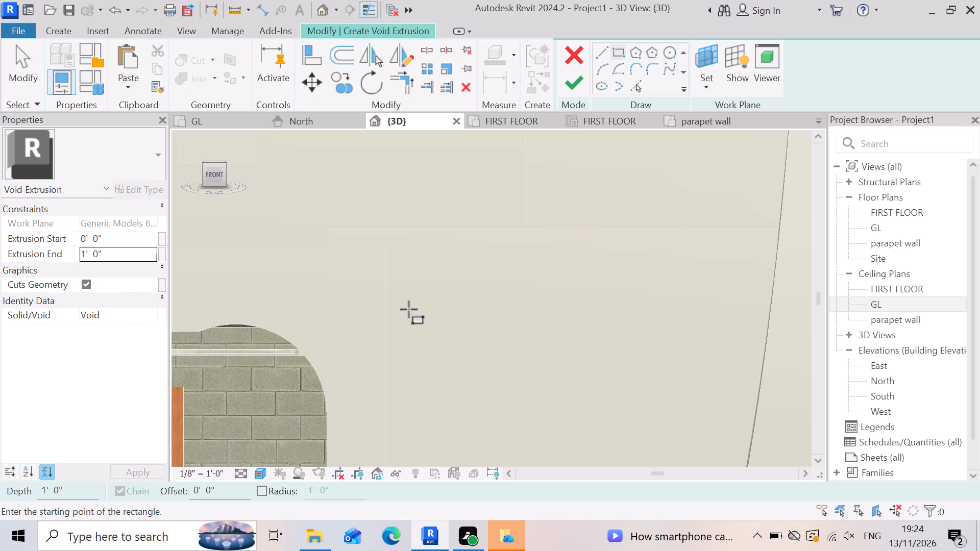
left_click(409, 309)
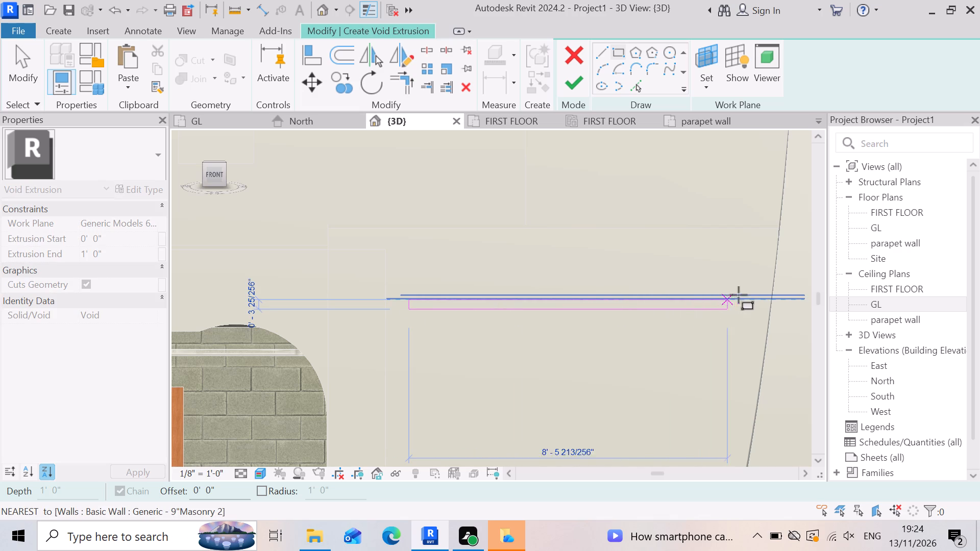
left_click(759, 295)
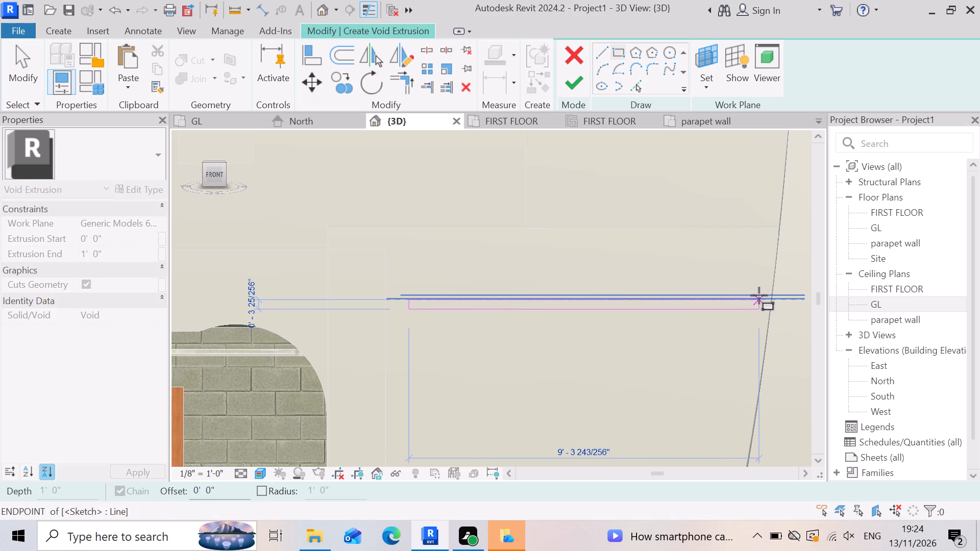
scroll(440, 369, "up", 3)
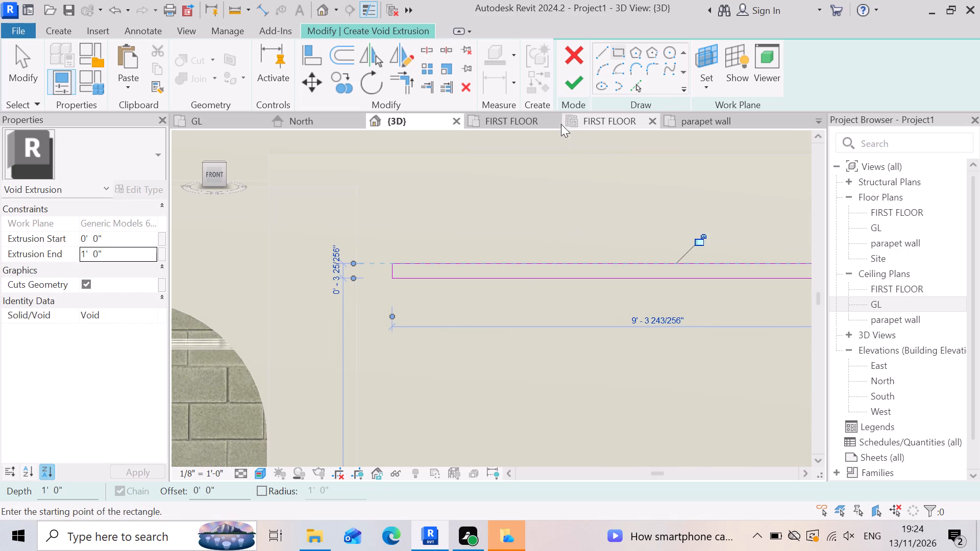
scroll(414, 302, "up", 2)
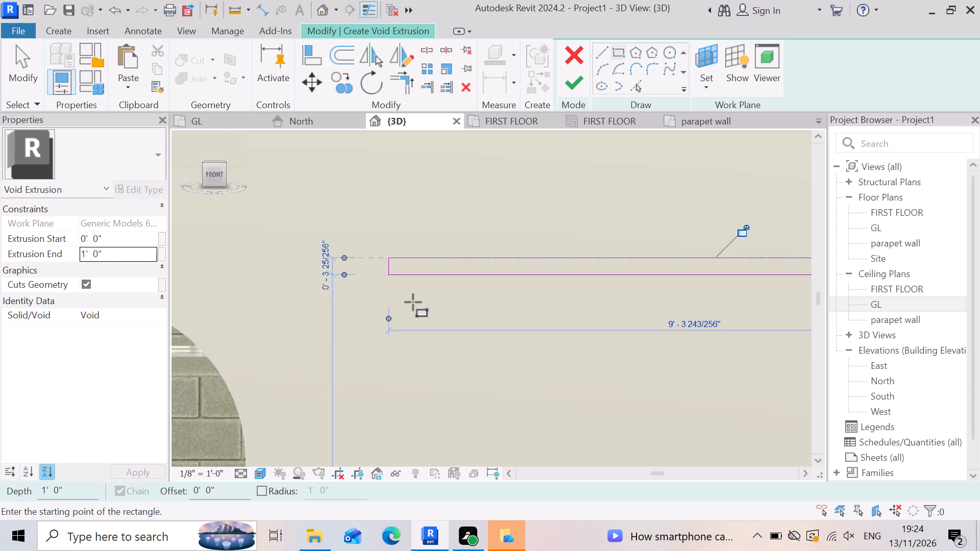
key("Escape")
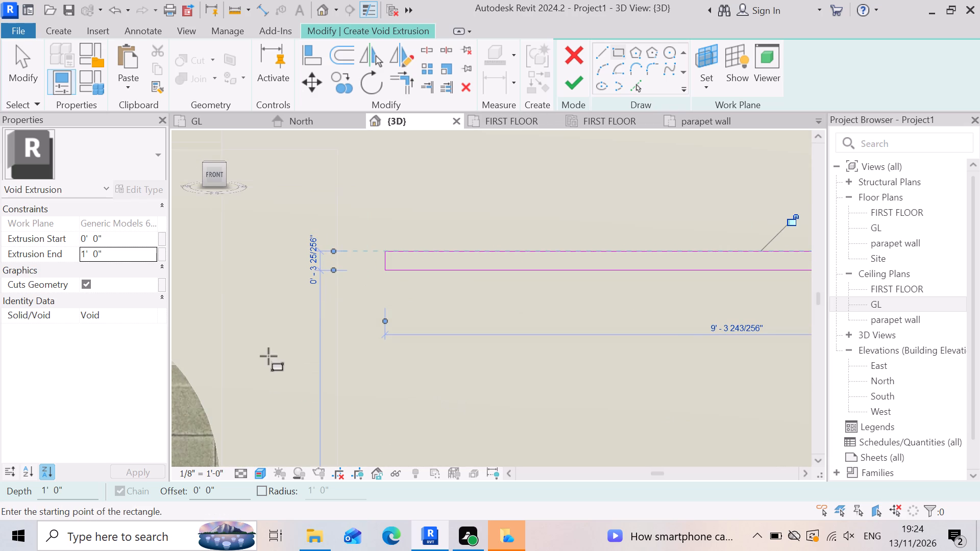
key("Escape")
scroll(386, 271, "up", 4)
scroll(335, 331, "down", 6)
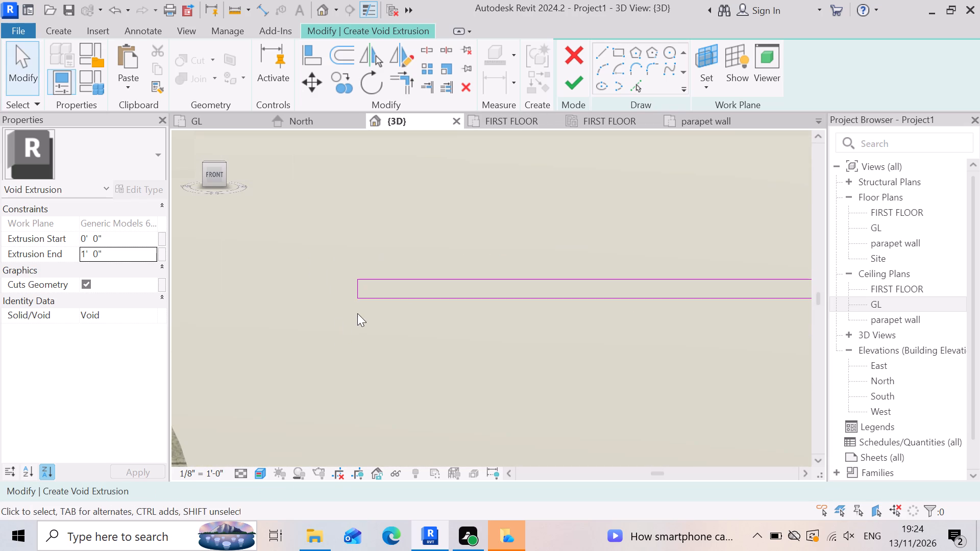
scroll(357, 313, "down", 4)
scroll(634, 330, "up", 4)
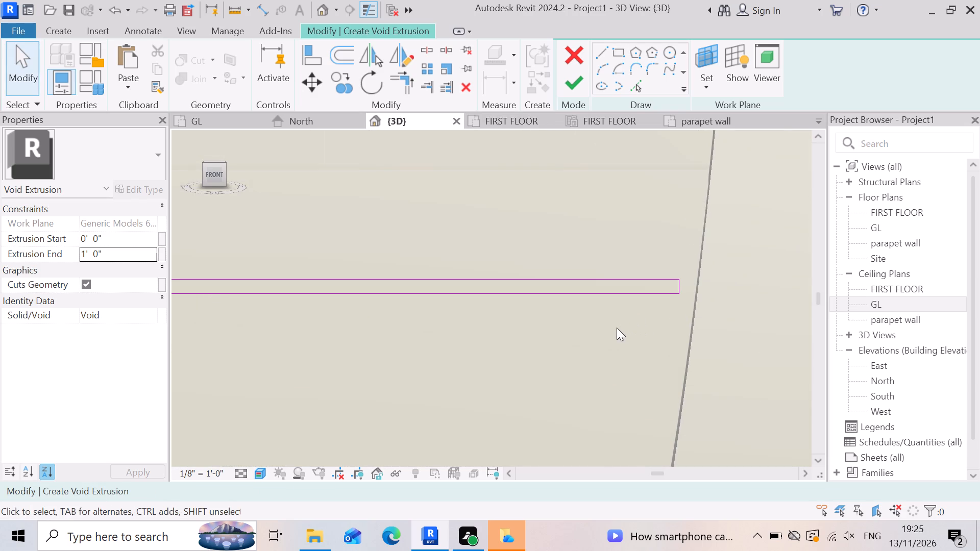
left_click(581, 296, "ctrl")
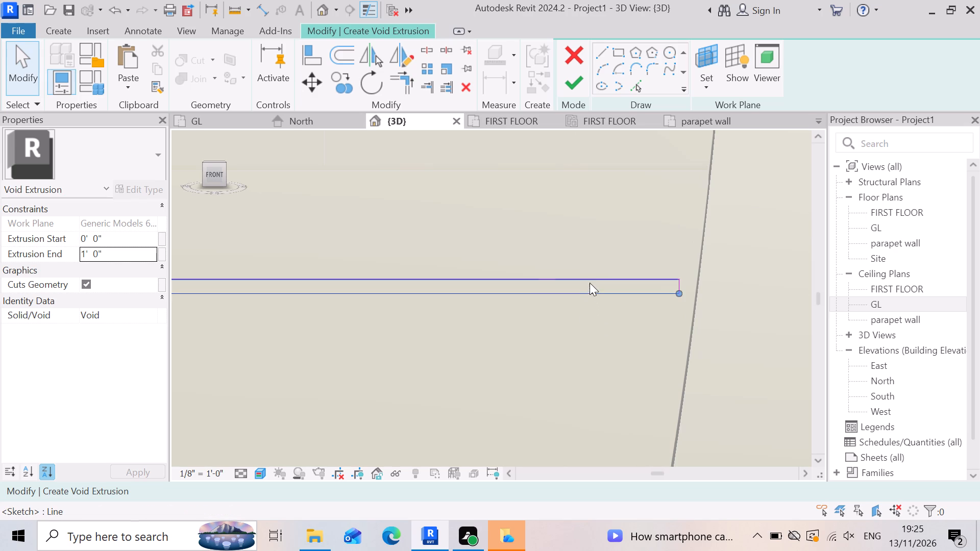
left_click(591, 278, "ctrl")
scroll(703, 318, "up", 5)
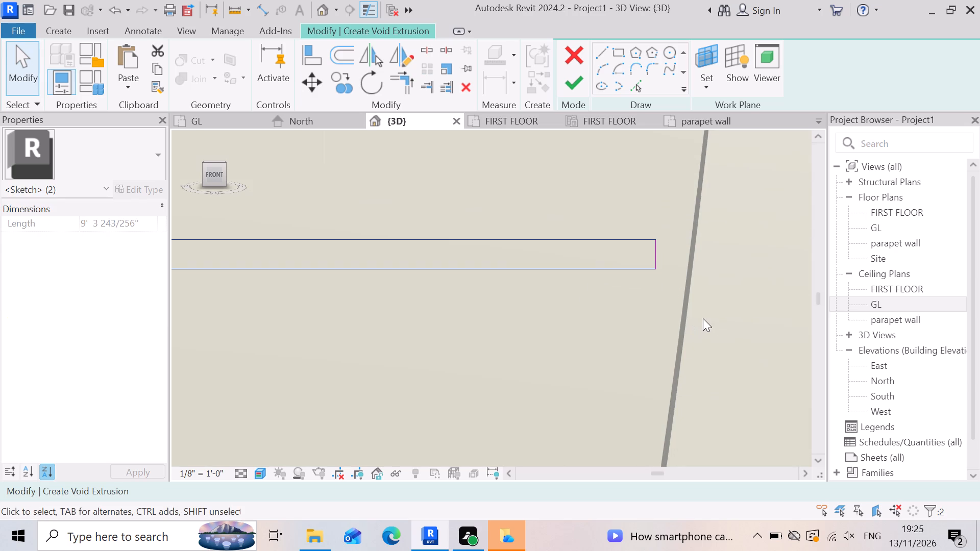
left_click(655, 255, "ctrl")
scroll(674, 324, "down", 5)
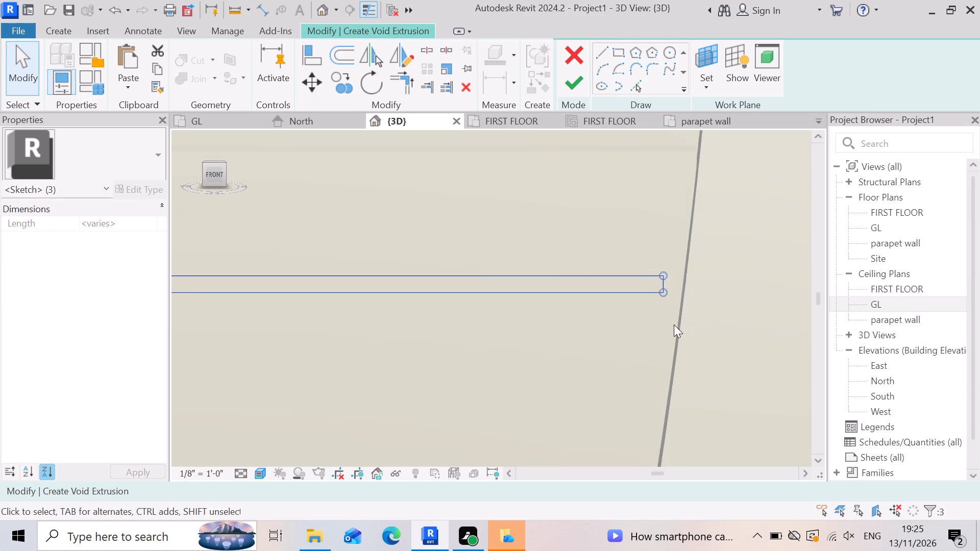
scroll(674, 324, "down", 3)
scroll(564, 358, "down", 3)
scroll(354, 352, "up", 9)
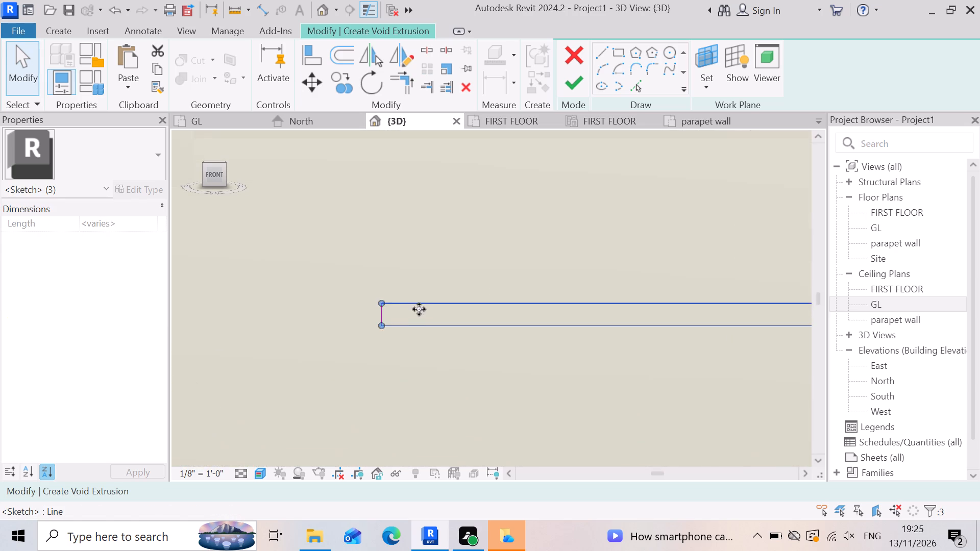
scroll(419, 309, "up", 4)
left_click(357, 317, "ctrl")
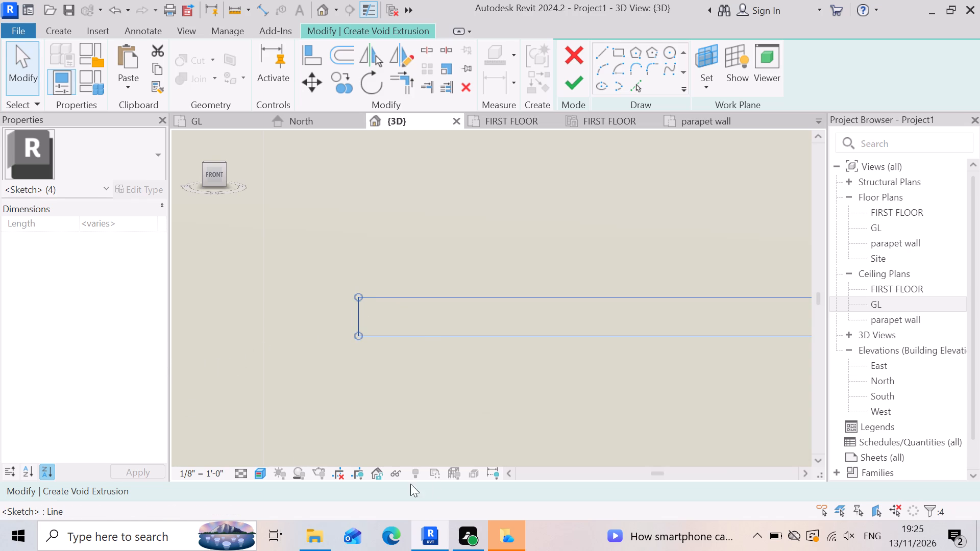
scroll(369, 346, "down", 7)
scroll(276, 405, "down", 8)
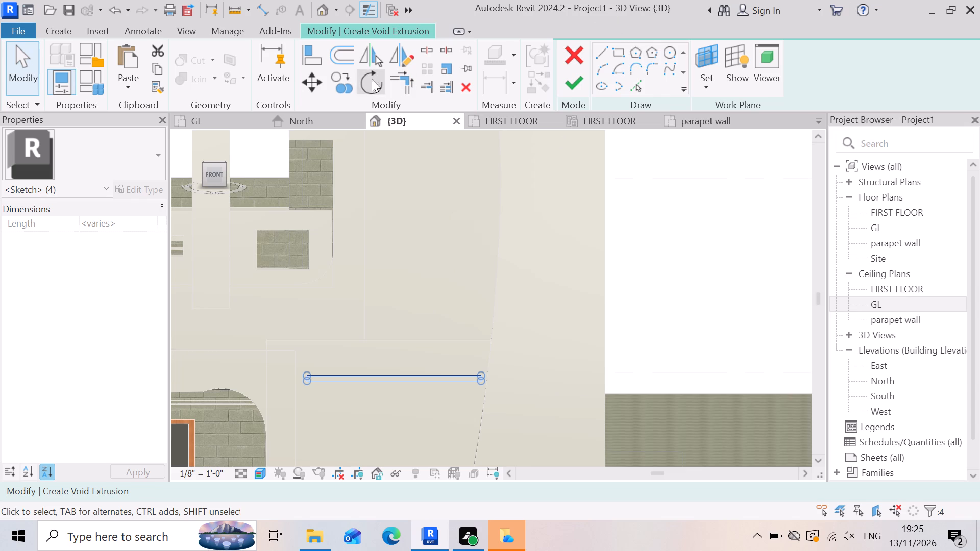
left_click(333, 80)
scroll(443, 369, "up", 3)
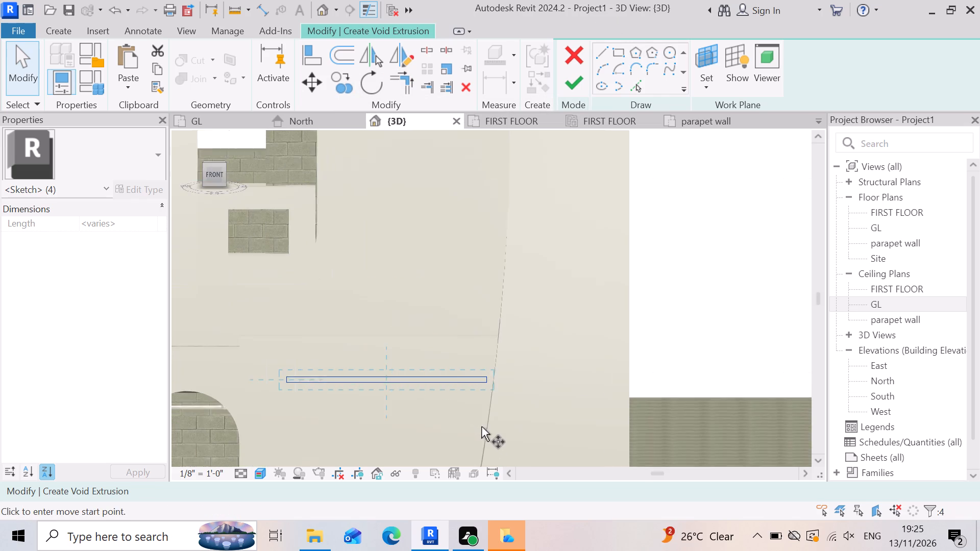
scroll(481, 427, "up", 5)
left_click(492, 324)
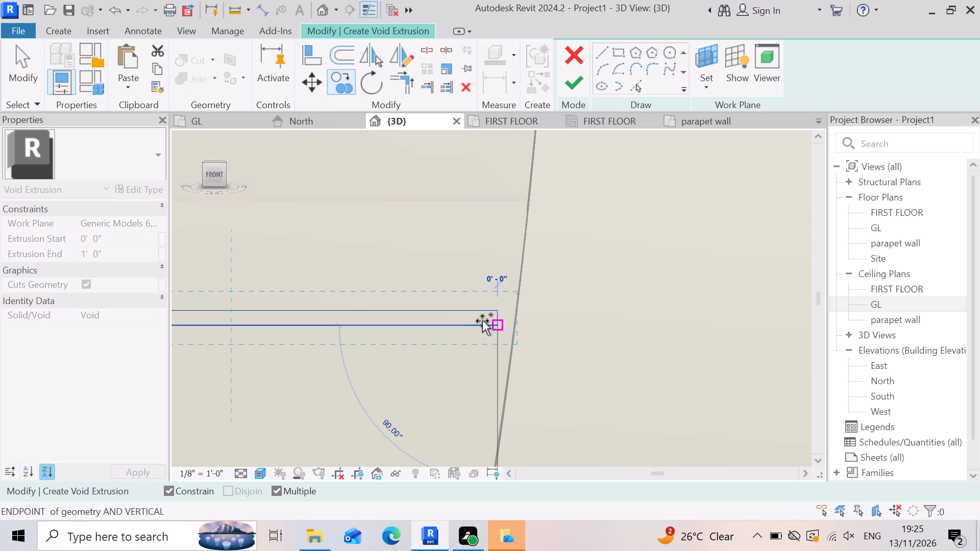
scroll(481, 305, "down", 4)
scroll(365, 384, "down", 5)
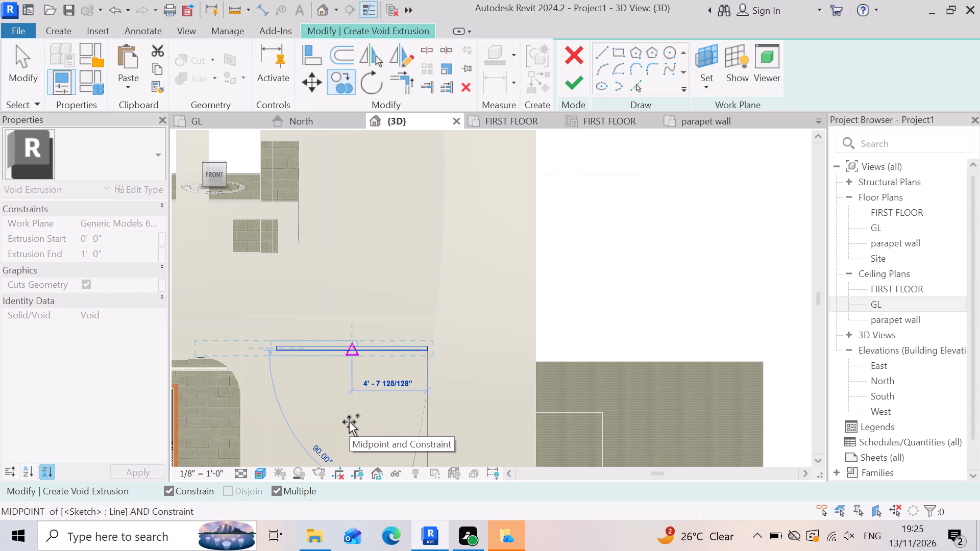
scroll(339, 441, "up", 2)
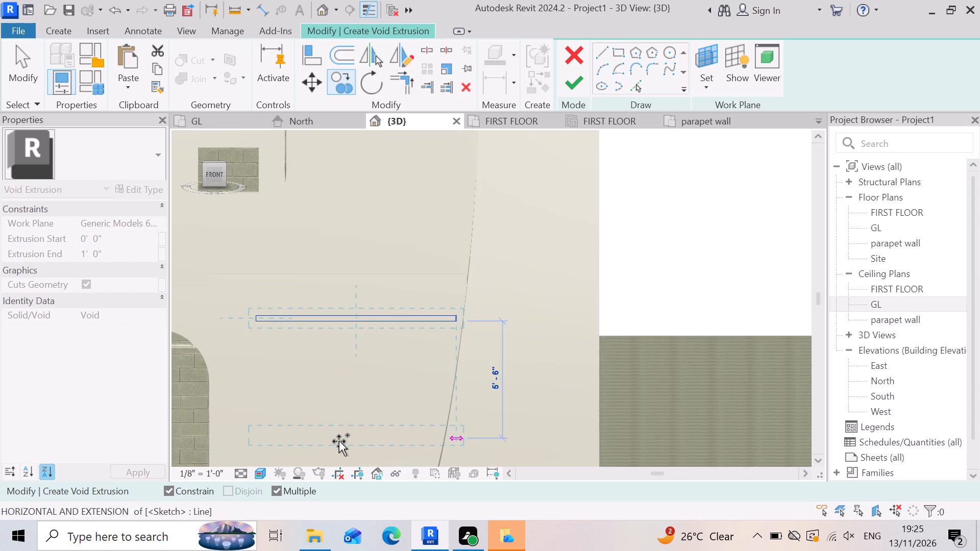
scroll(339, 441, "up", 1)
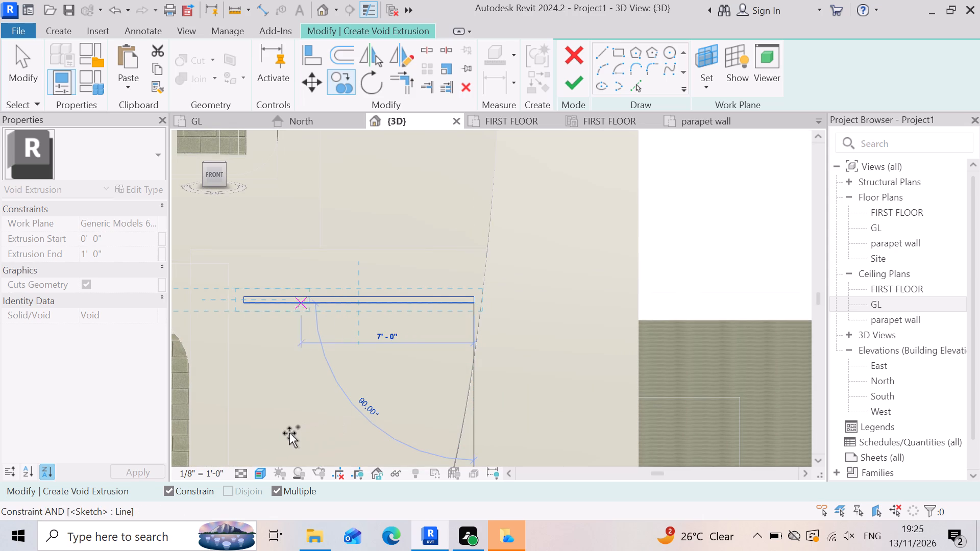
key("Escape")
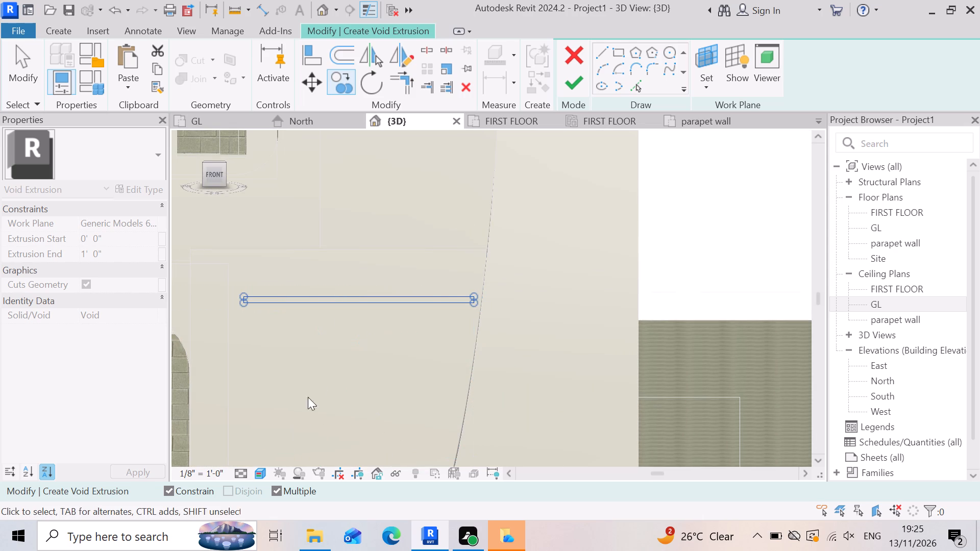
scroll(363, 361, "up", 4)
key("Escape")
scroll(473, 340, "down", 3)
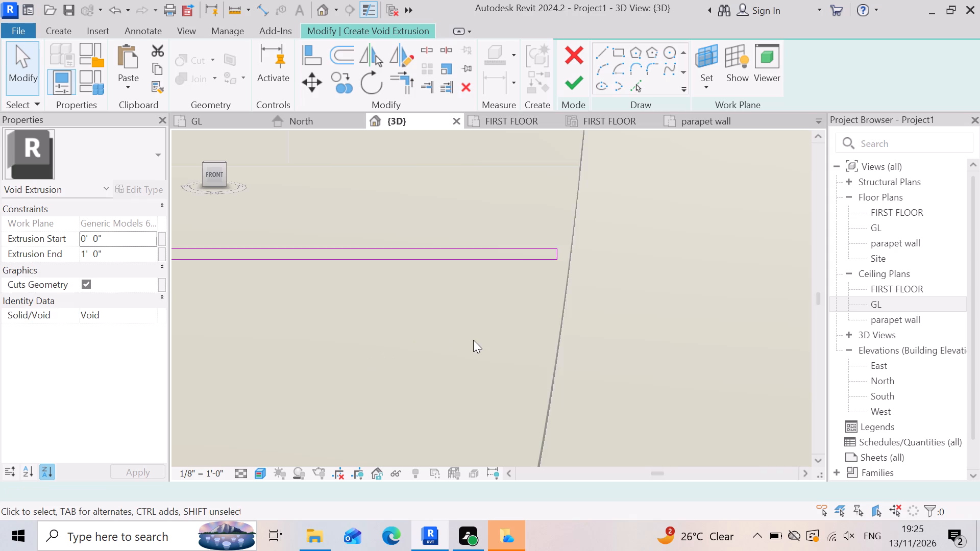
Reset the void extrusion's work plane by picking the front face of the cladding block's own extrusion.
left_click(708, 82)
left_click(753, 145)
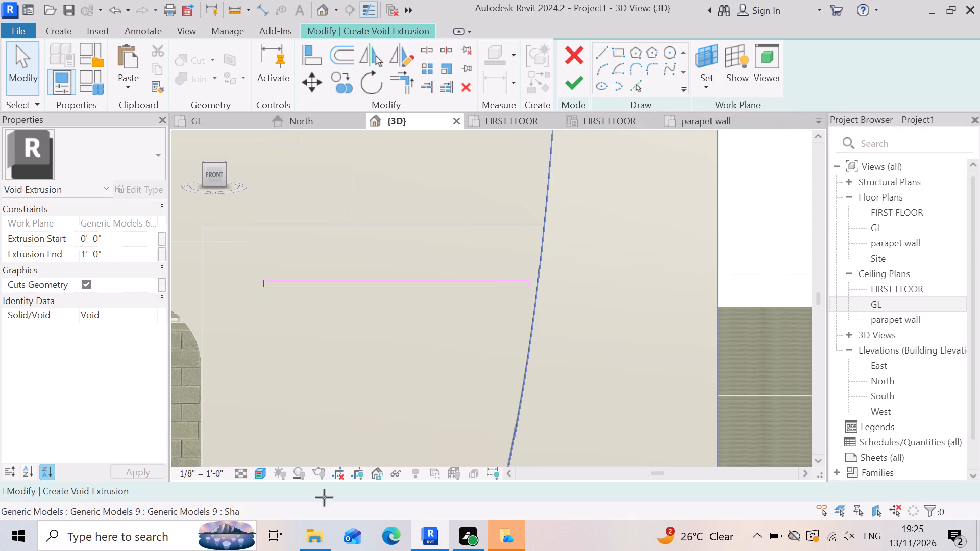
left_click(342, 410)
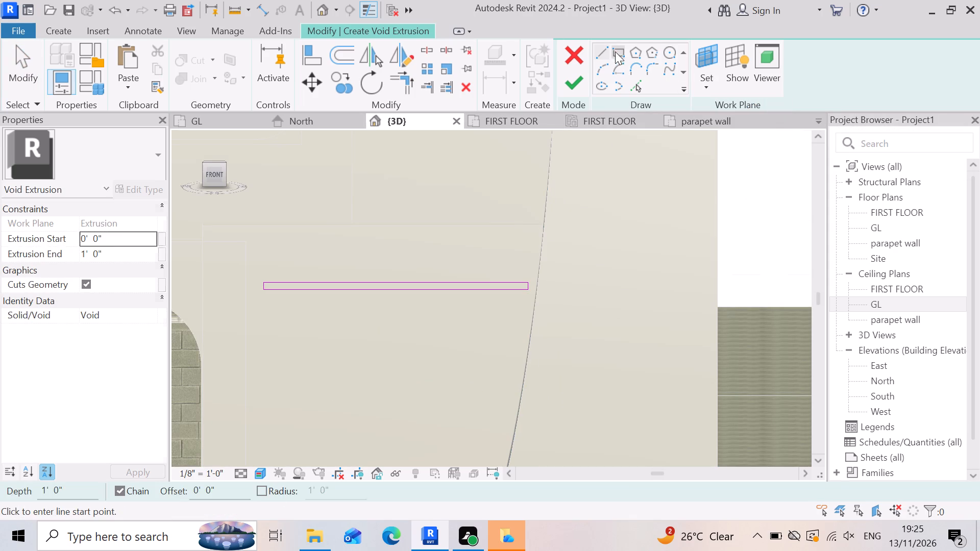
Sketch a second thin horizontal rectangle about 9 ft 3 in long and 3 in high below the first one.
left_click(619, 52)
scroll(266, 366, "up", 5)
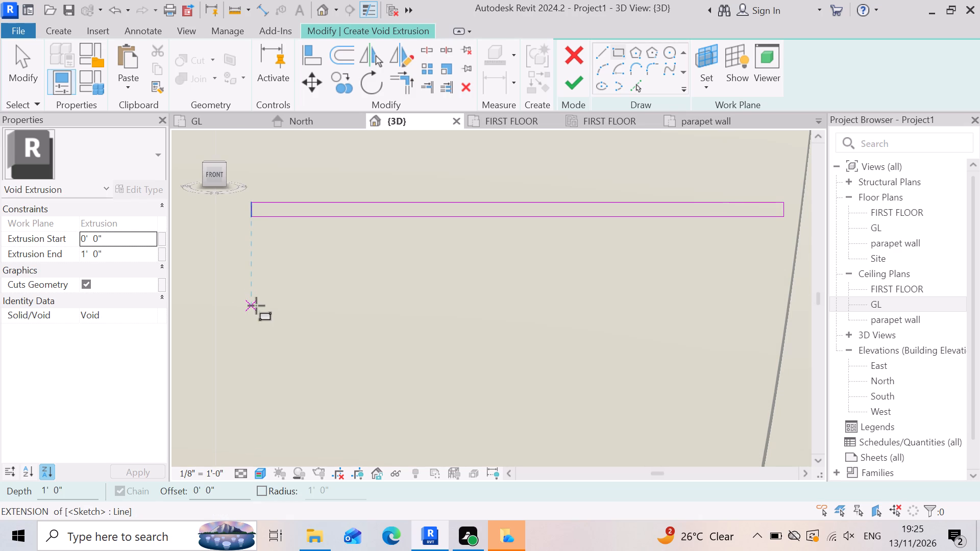
left_click(243, 284)
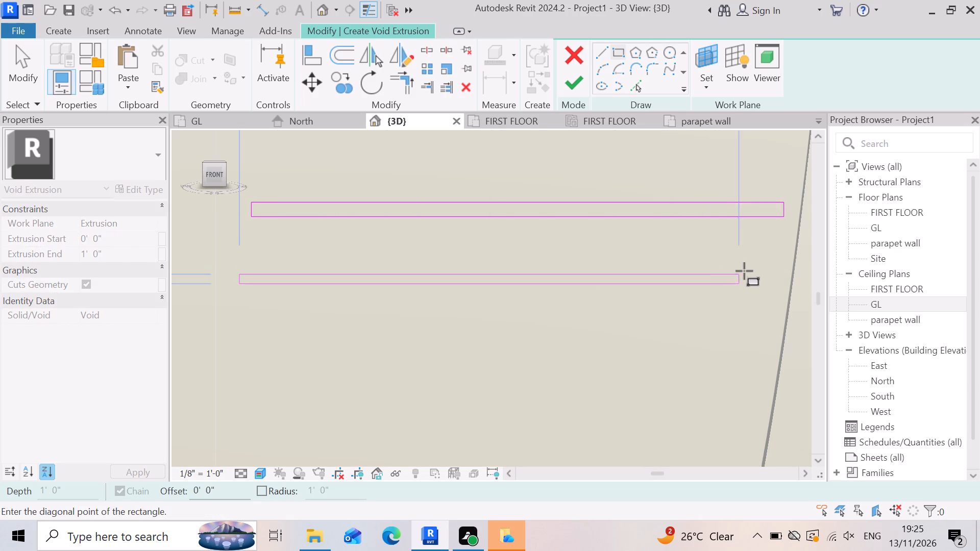
left_click(767, 268)
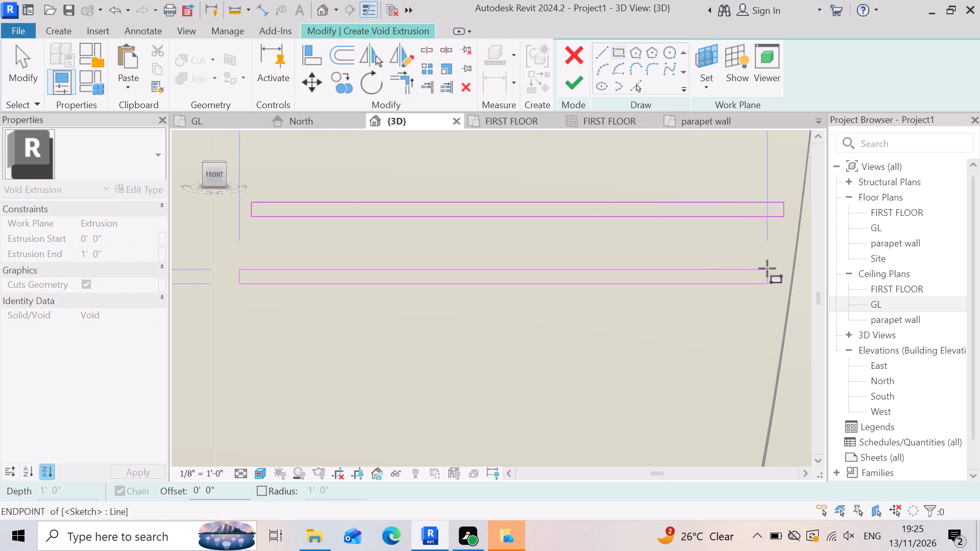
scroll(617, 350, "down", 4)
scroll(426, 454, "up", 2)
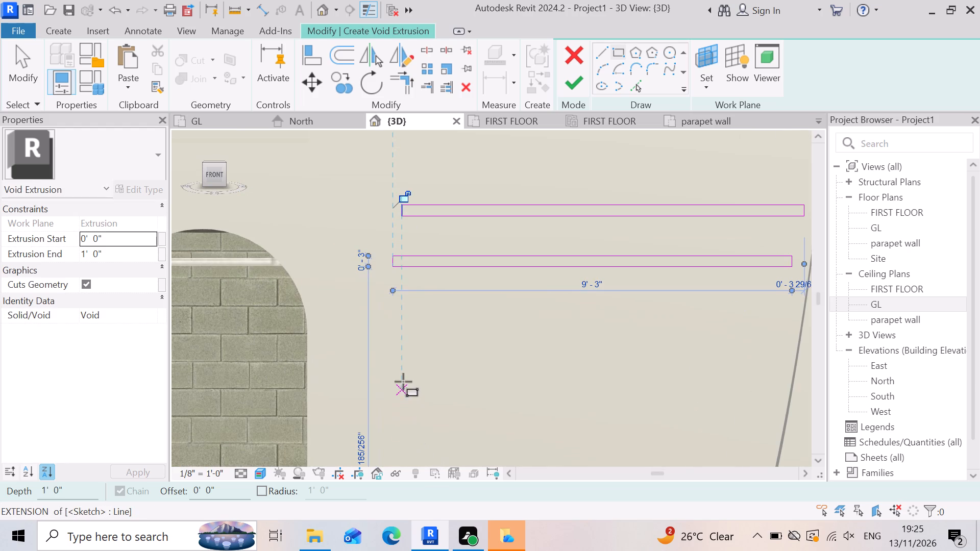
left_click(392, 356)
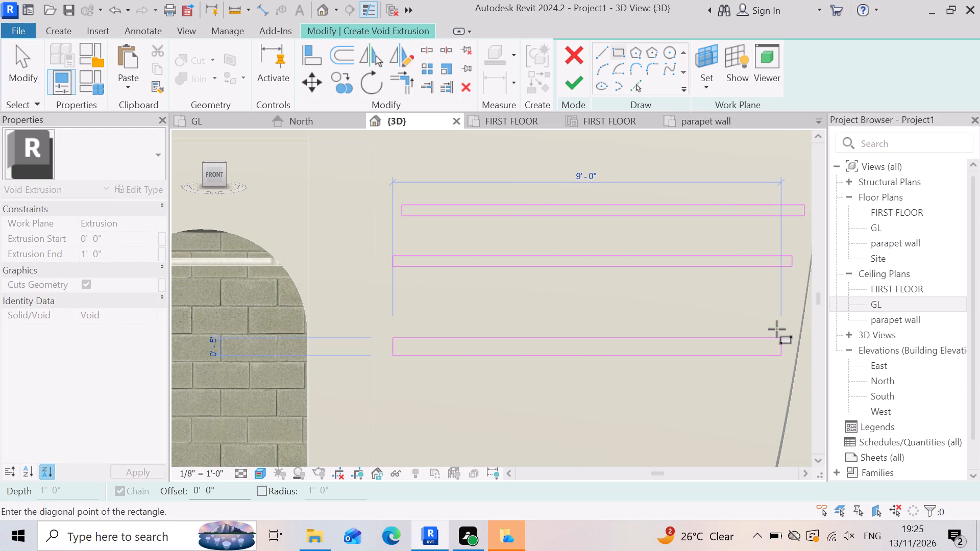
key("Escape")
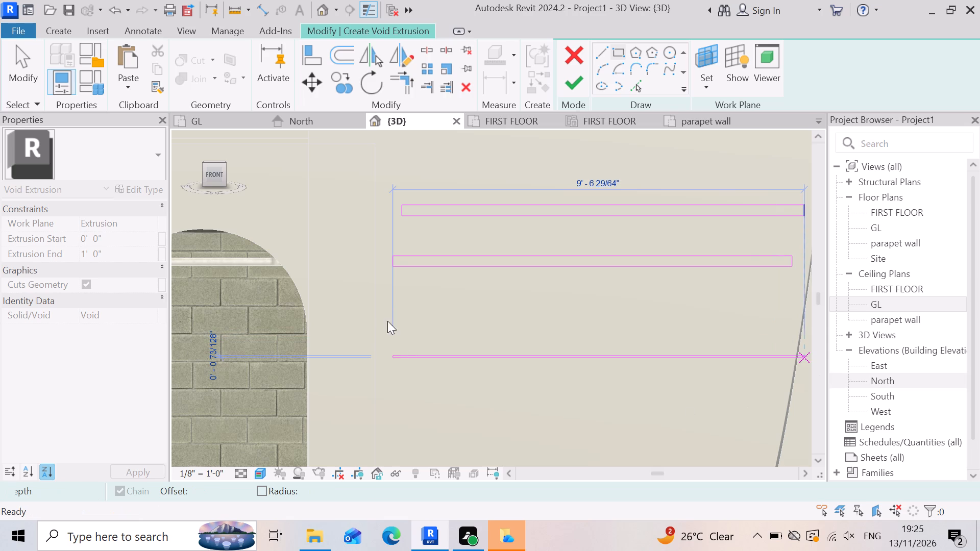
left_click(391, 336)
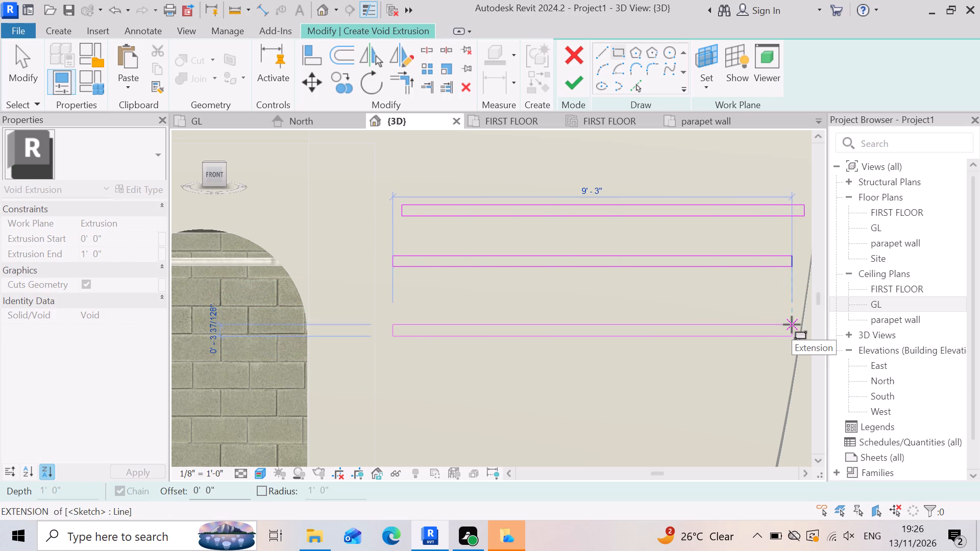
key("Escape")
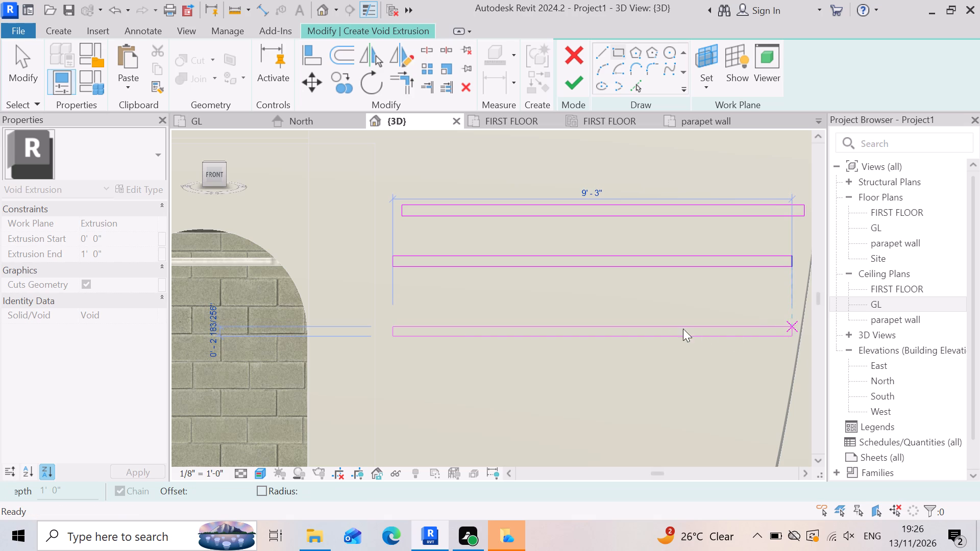
Sketch a third thin horizontal rectangle about 8 ft 10 in long and 4 in high below the second one.
left_click(398, 315)
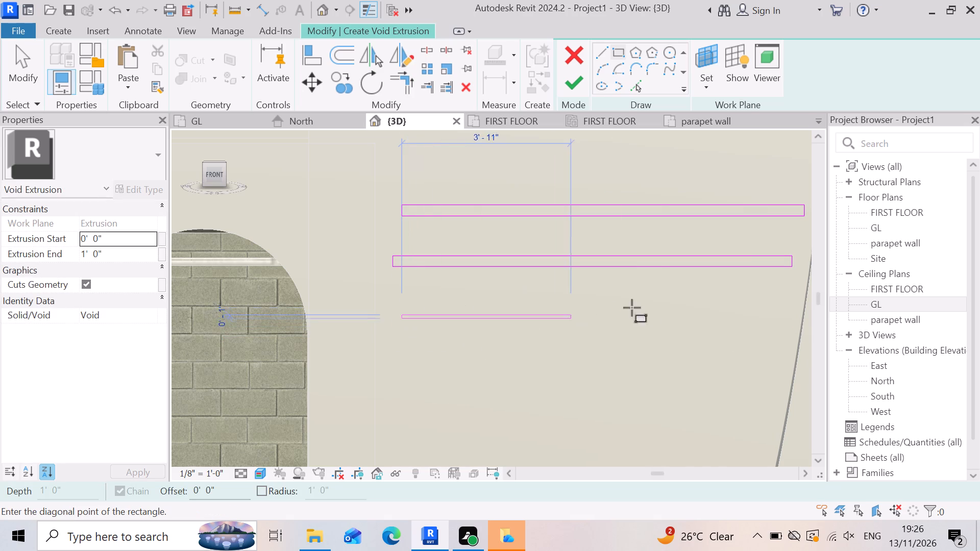
left_click(781, 301)
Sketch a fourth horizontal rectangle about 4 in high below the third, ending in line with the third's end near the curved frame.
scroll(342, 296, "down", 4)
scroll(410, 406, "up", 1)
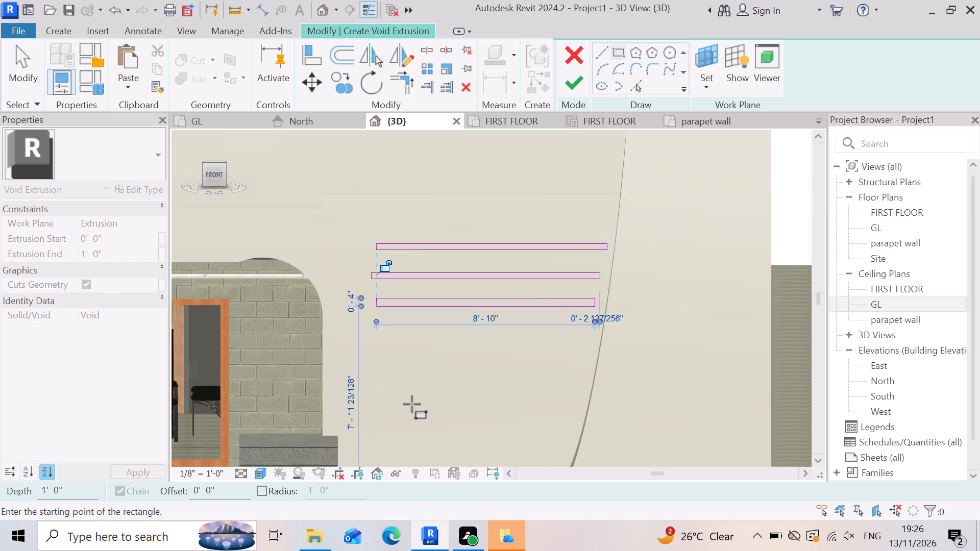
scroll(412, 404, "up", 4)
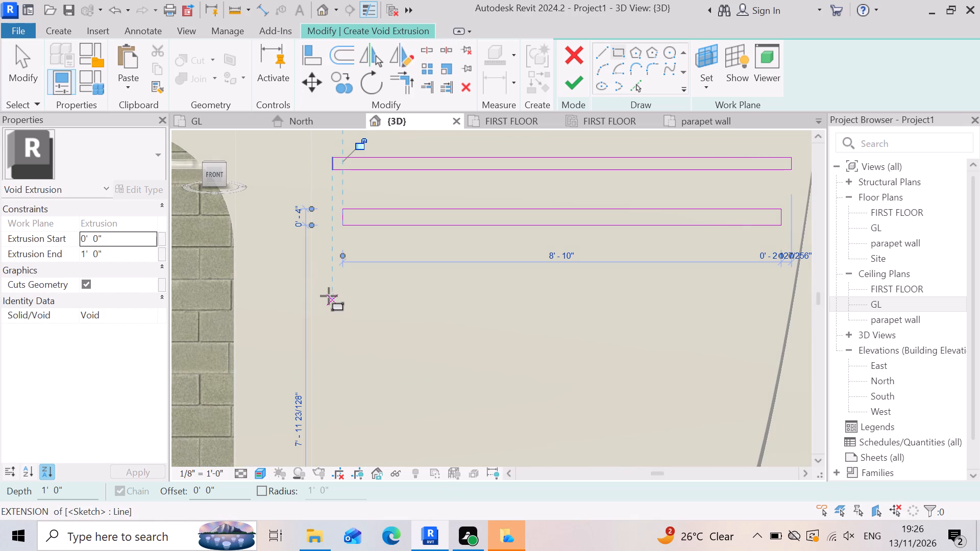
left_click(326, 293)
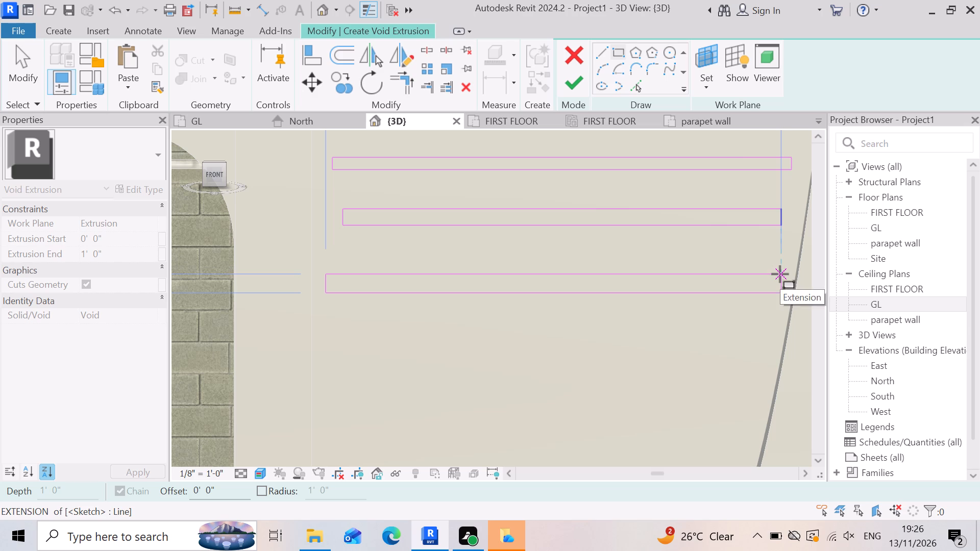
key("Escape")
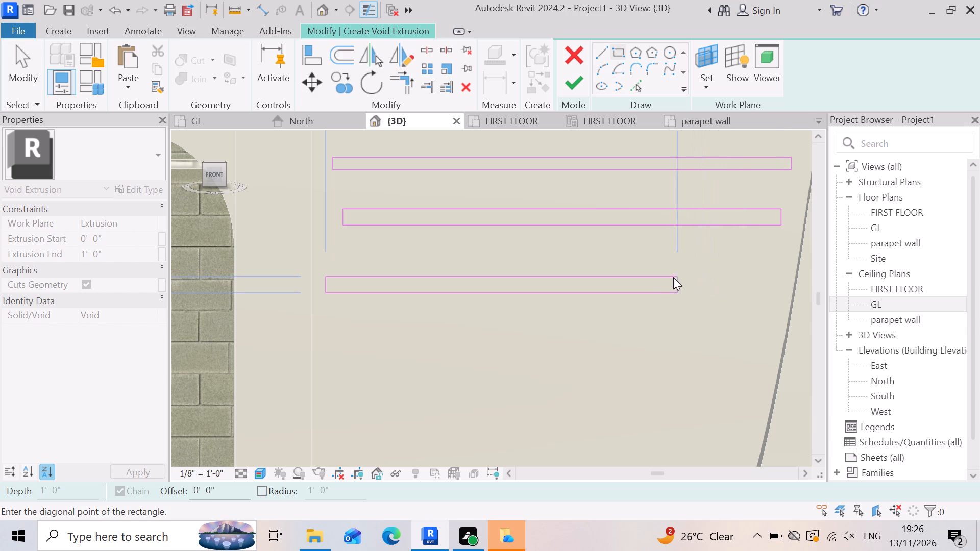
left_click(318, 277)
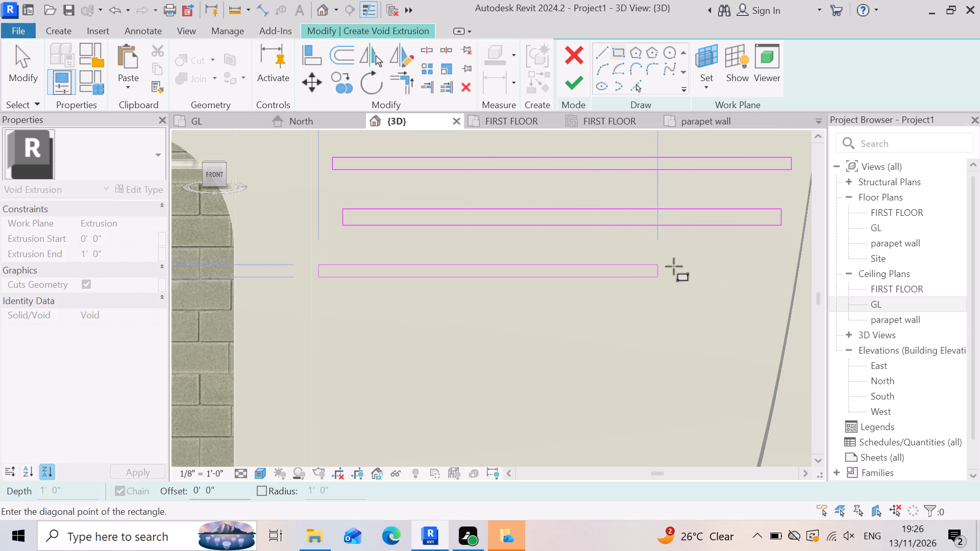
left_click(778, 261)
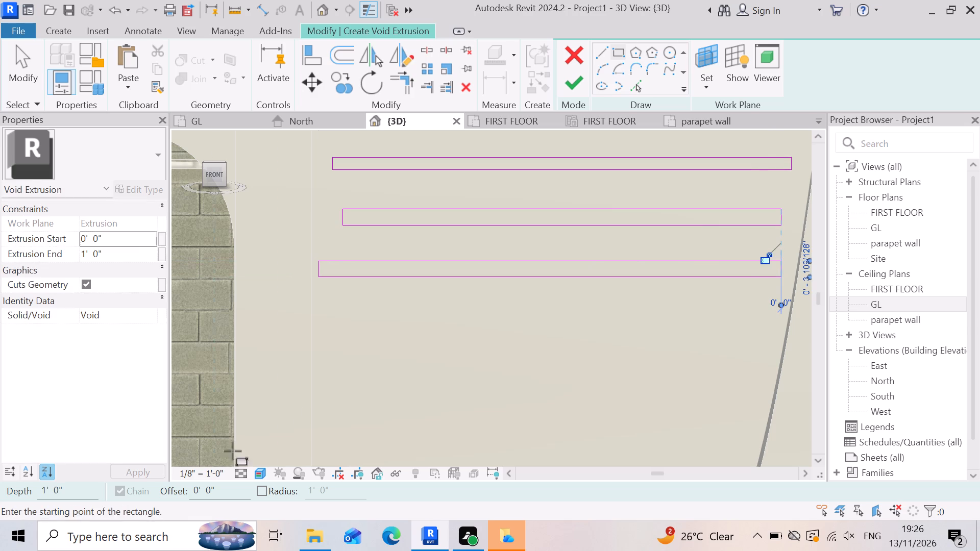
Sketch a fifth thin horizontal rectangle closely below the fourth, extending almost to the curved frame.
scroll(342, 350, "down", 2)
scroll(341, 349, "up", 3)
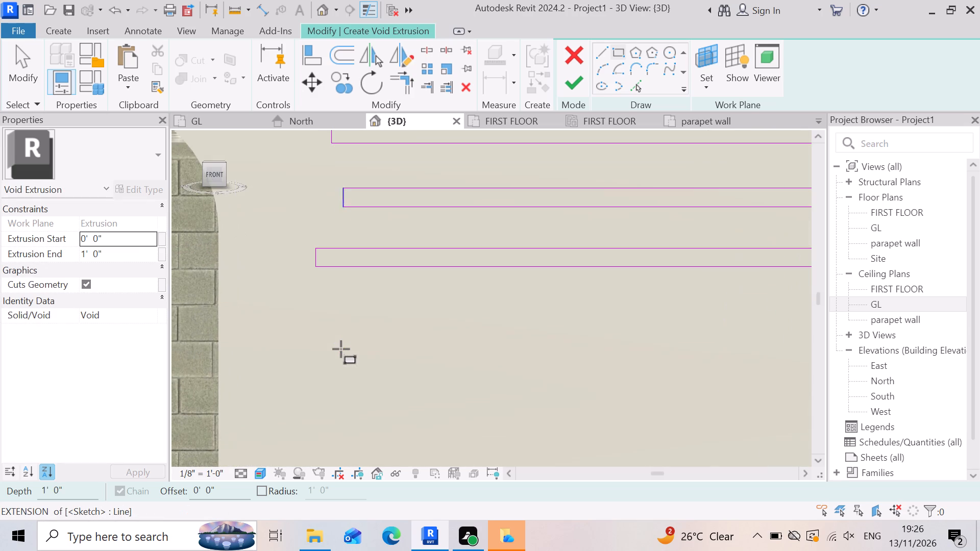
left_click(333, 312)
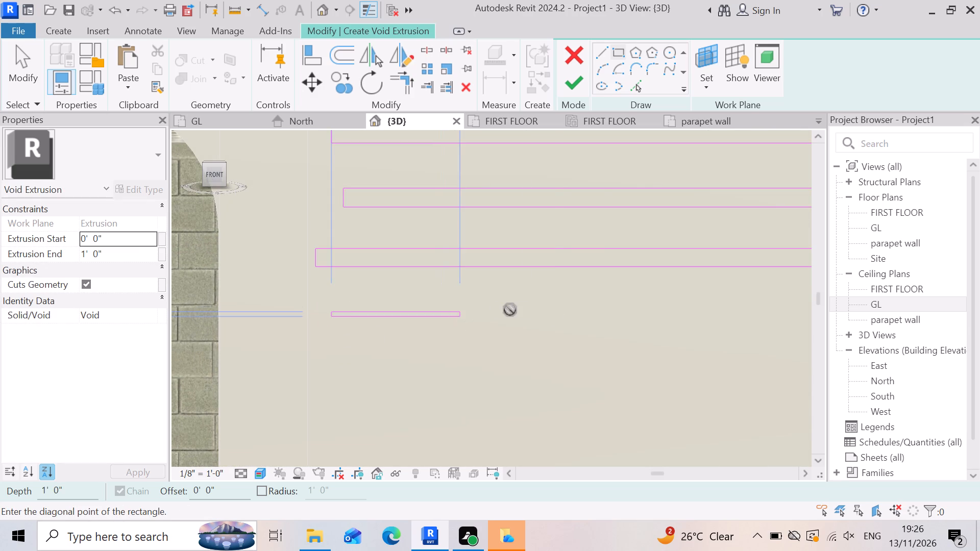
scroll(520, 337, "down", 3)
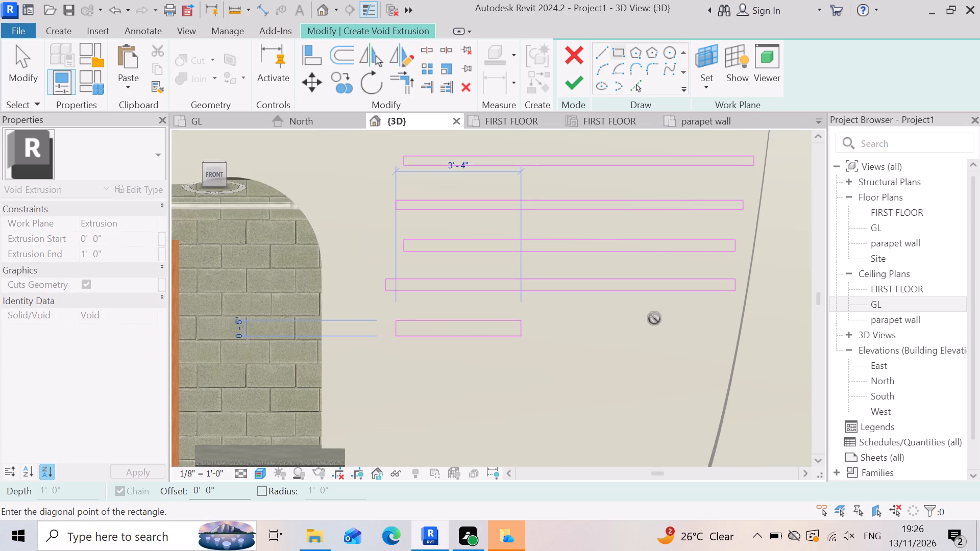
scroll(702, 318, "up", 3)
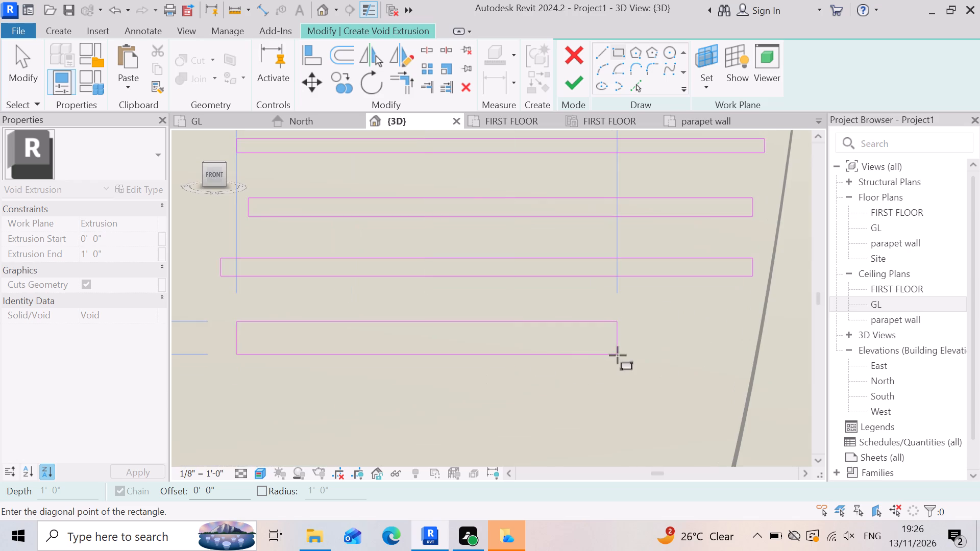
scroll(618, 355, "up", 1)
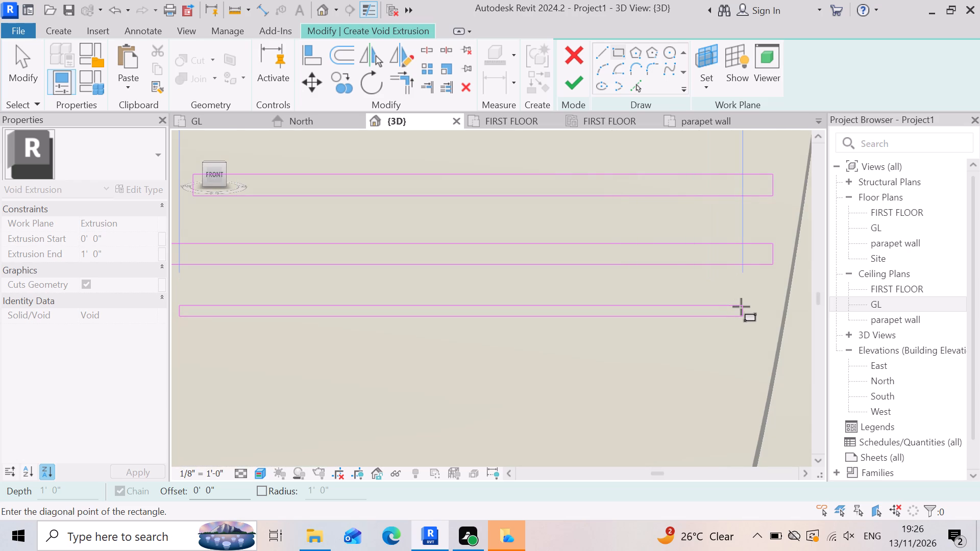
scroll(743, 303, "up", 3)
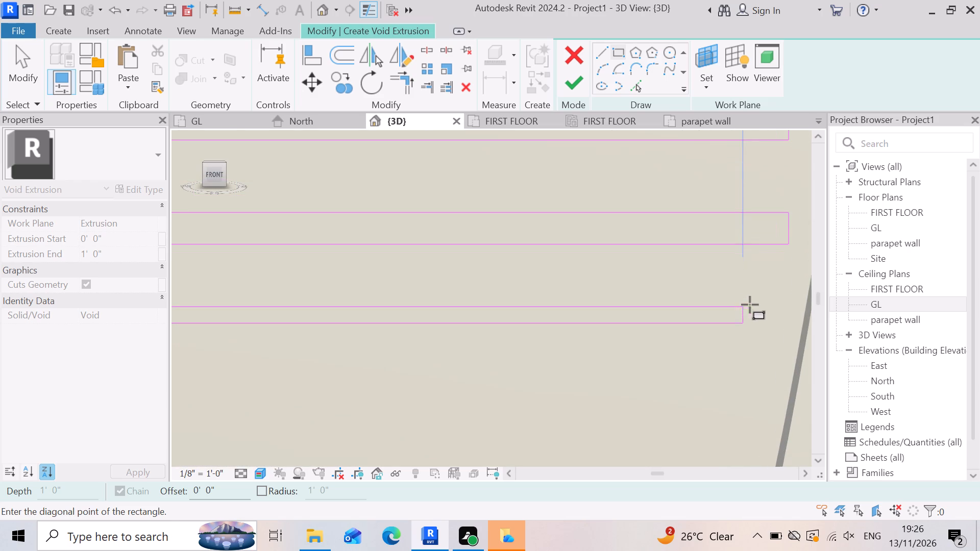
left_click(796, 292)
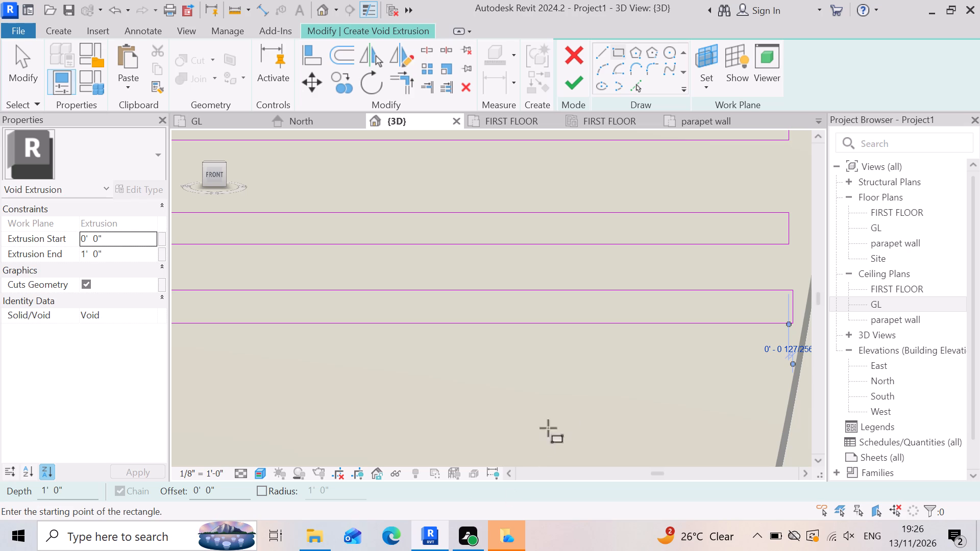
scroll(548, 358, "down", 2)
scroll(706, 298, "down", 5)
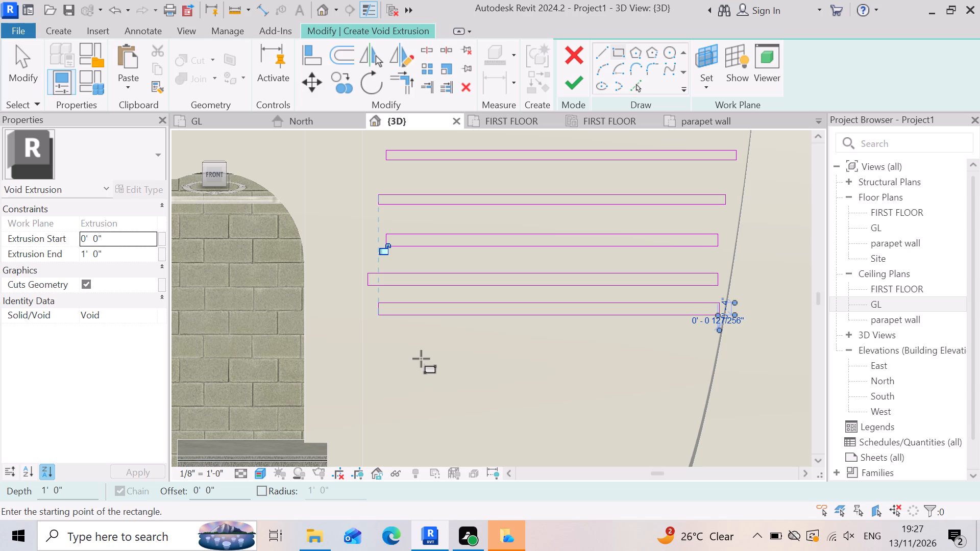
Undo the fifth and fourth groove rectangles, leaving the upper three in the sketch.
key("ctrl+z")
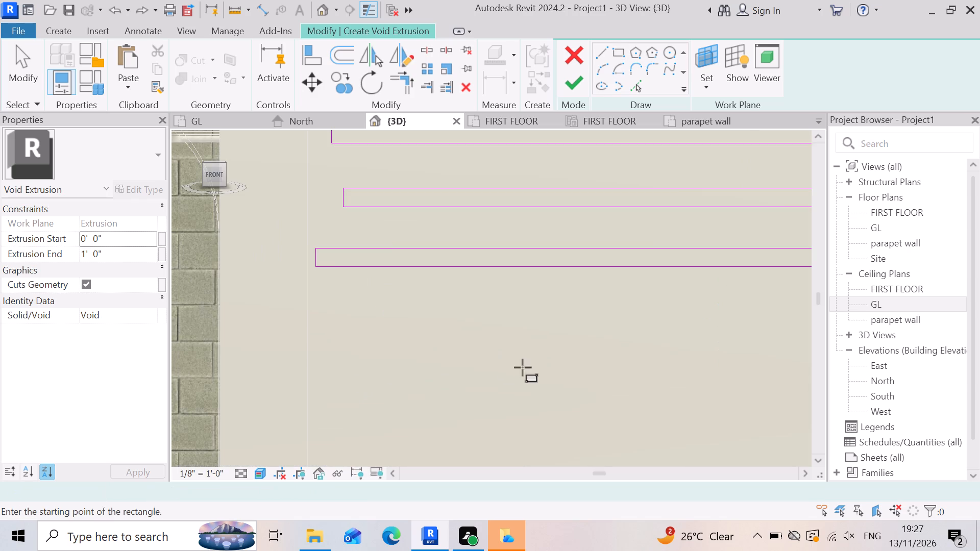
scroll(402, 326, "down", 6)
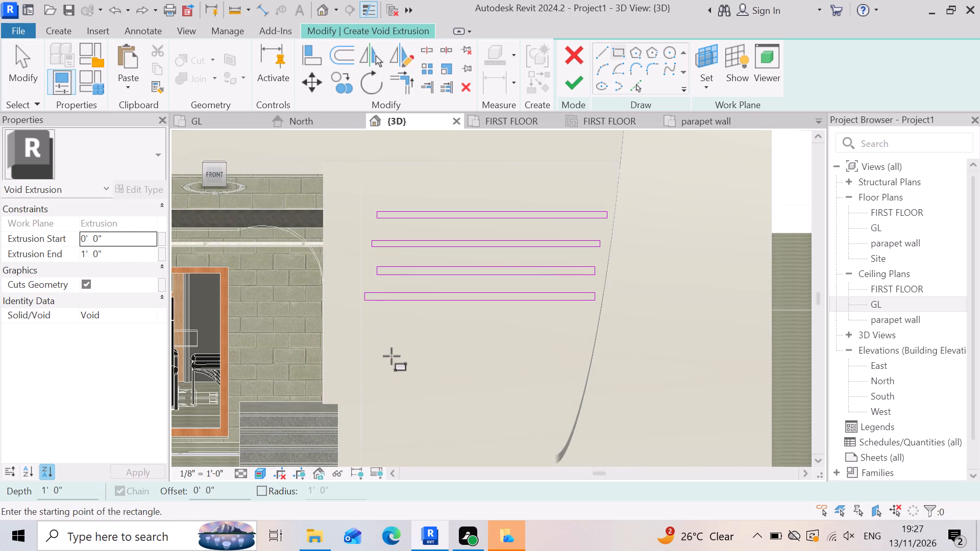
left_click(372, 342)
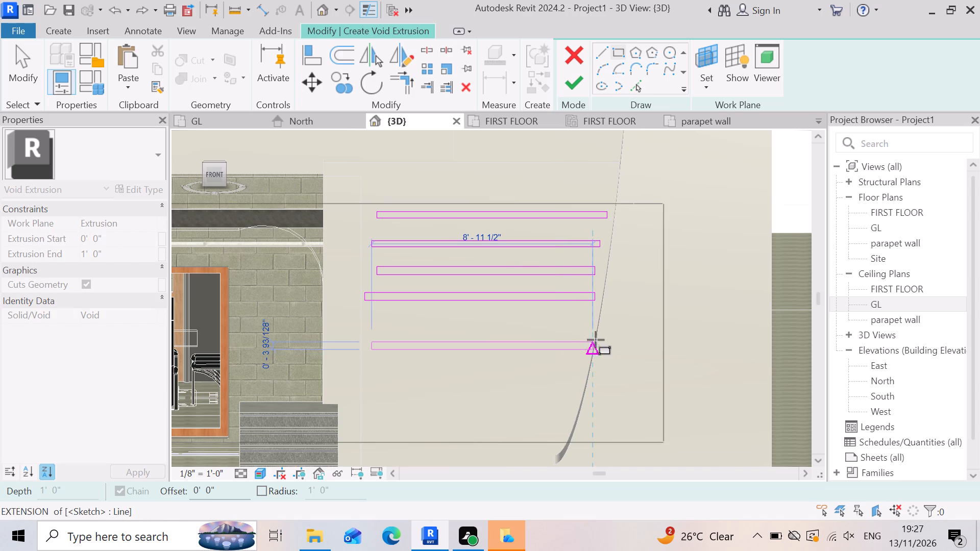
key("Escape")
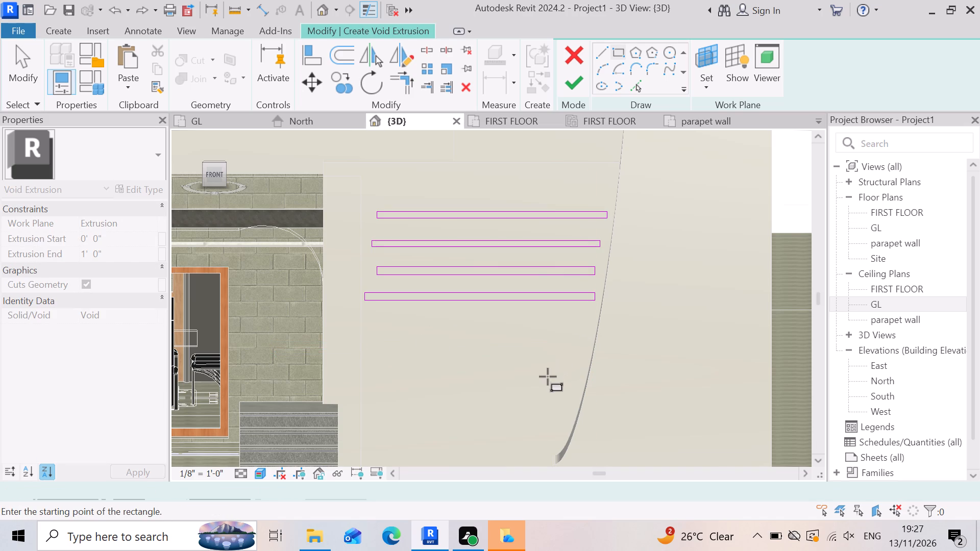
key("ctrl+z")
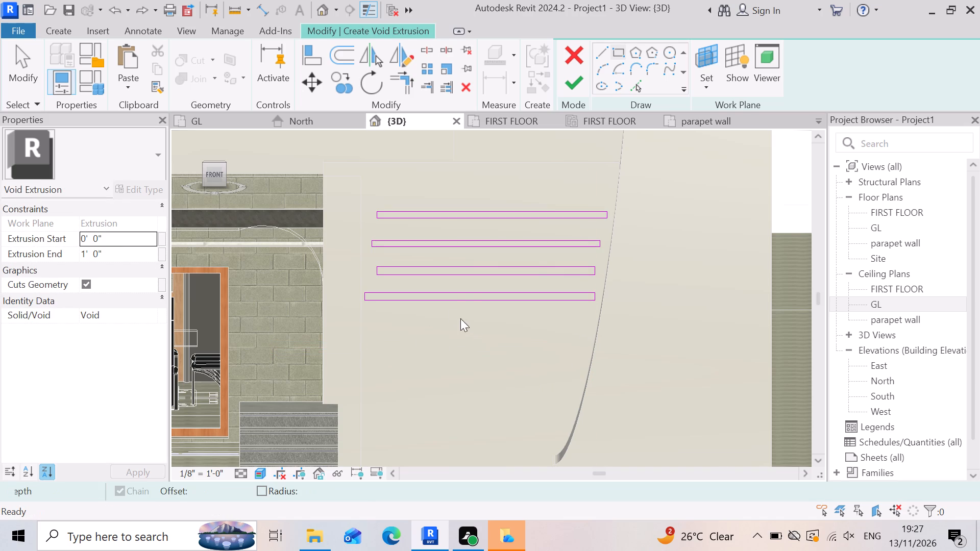
Sketch a new fourth horizontal rectangle about 8 ft 8 in long and 5 in high below the third one.
scroll(351, 335, "down", 7)
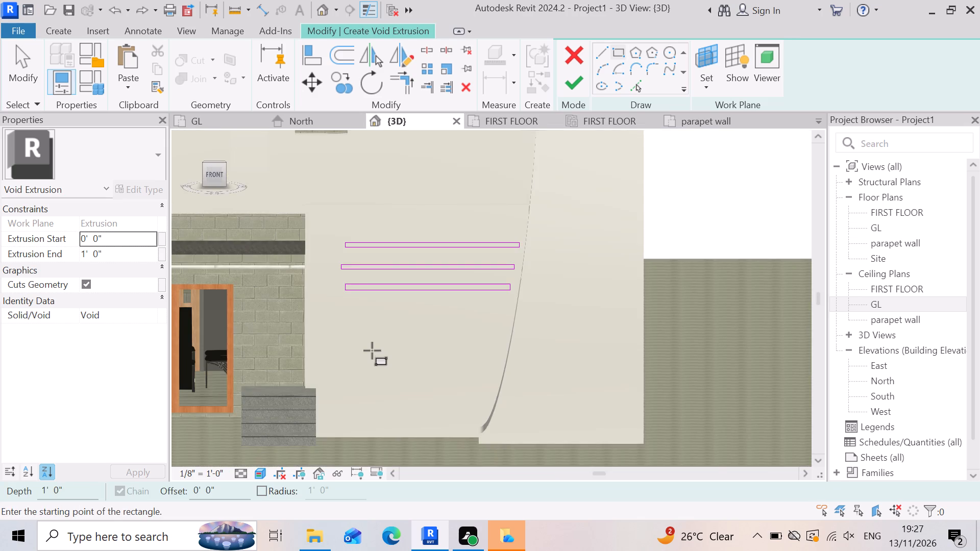
left_click(352, 322)
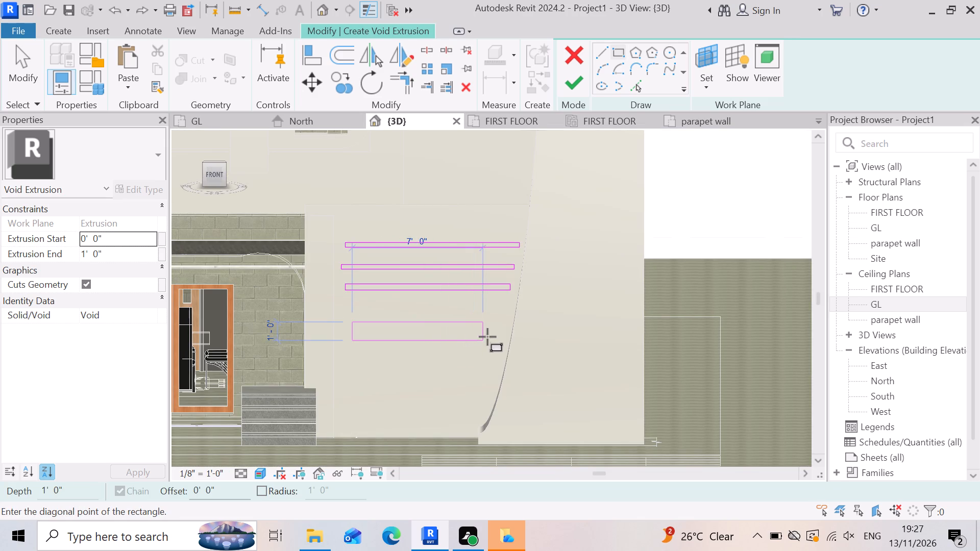
left_click(514, 314)
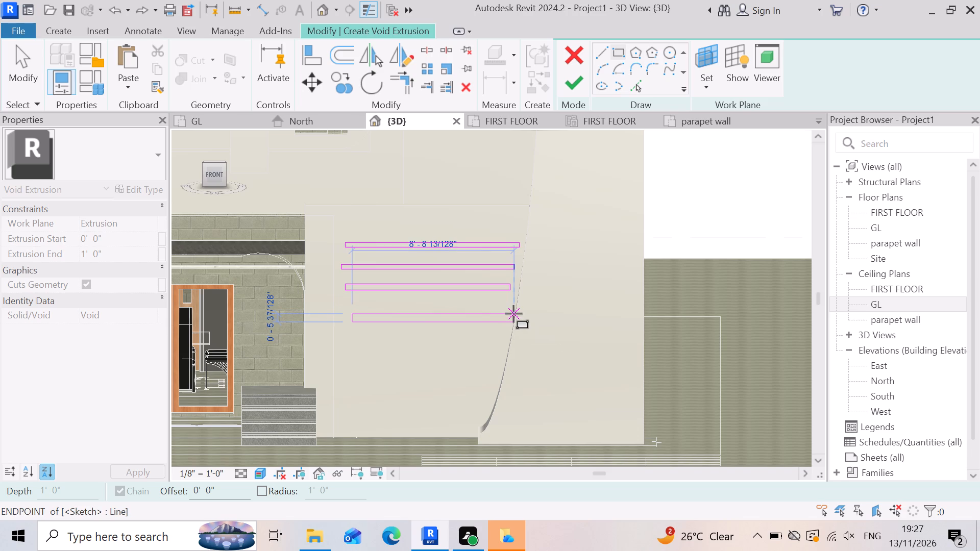
Sketch a fifth horizontal rectangle about 8 ft 8 in long and 8 in high below the fourth one.
scroll(332, 366, "up", 3)
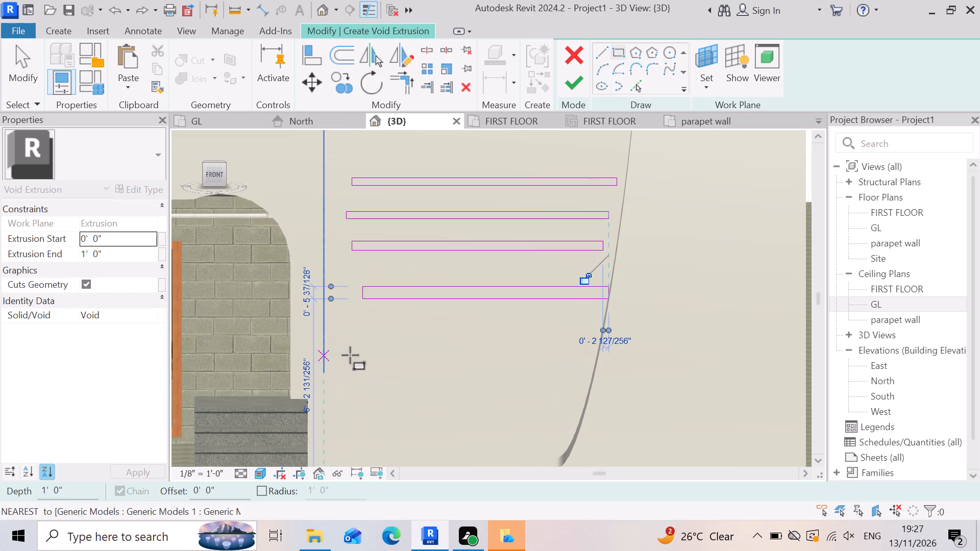
left_click(343, 349)
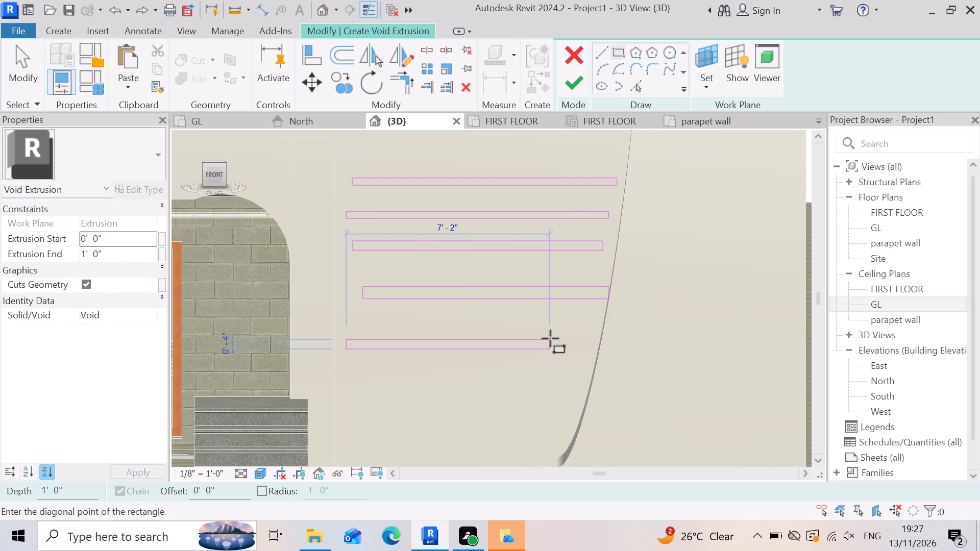
left_click(593, 330)
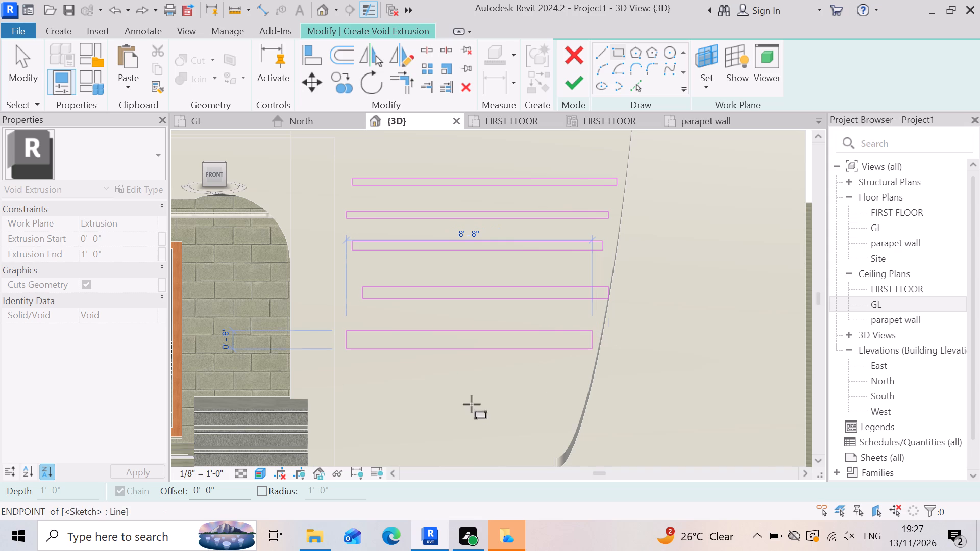
Sketch a sixth horizontal rectangle below the fifth, starting in line with it and ending just short of the curved frame.
scroll(483, 352, "down", 5)
scroll(447, 450, "up", 8)
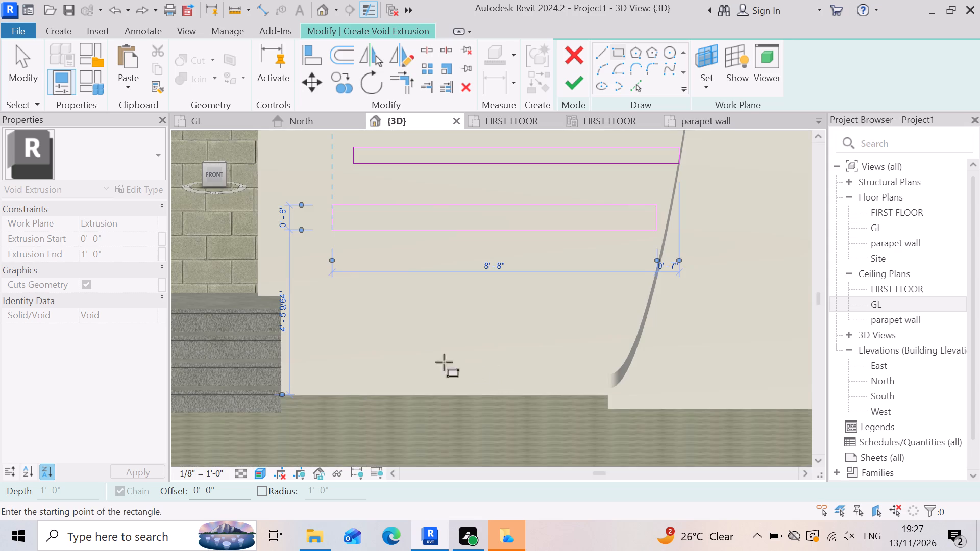
left_click(313, 325)
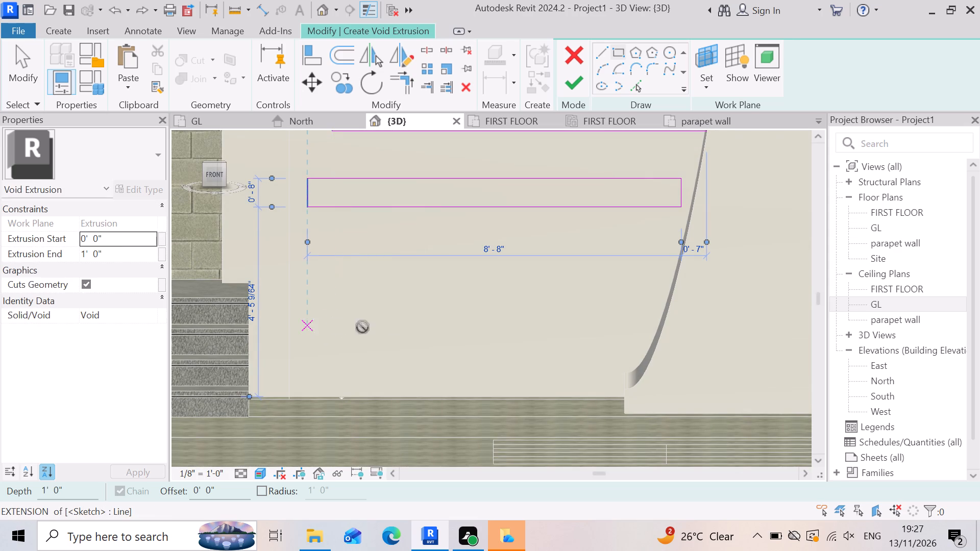
key("Escape")
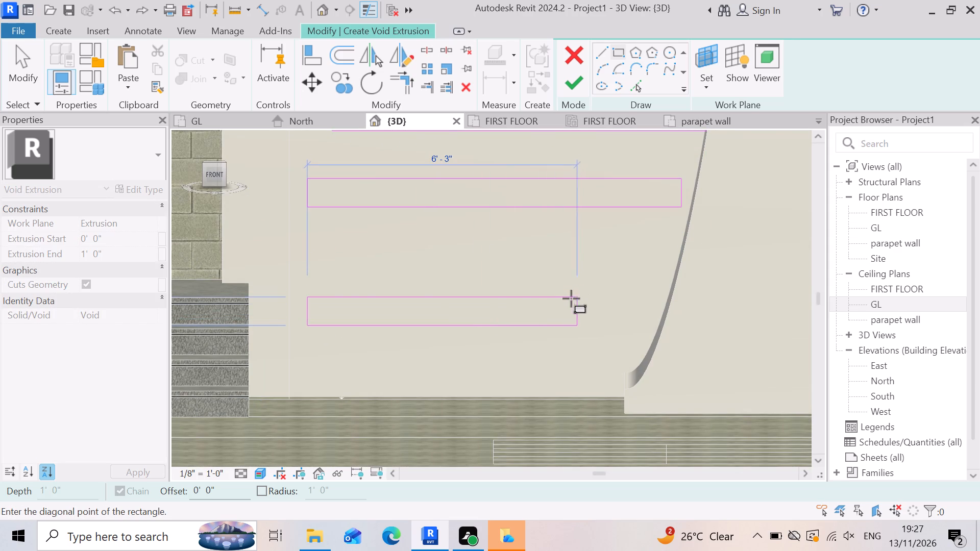
left_click(304, 271)
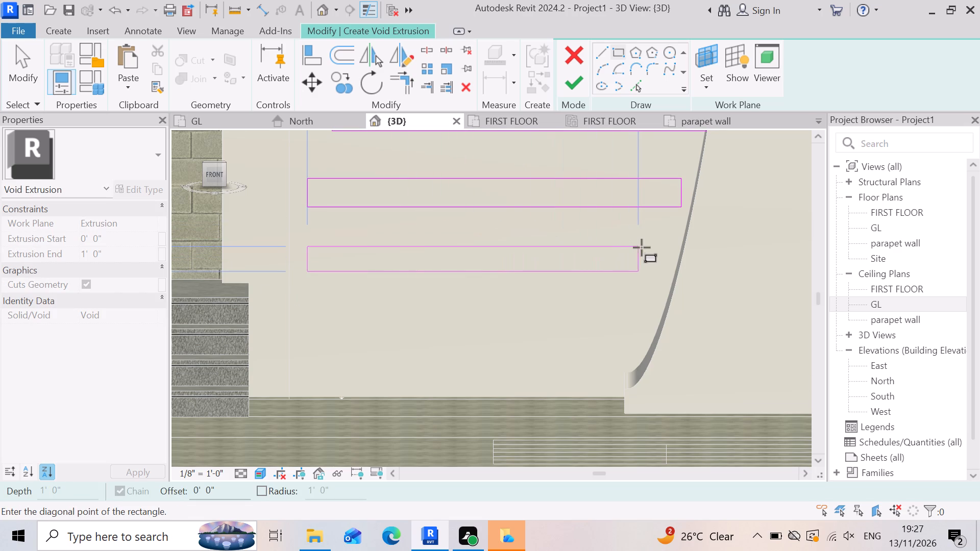
left_click(674, 251)
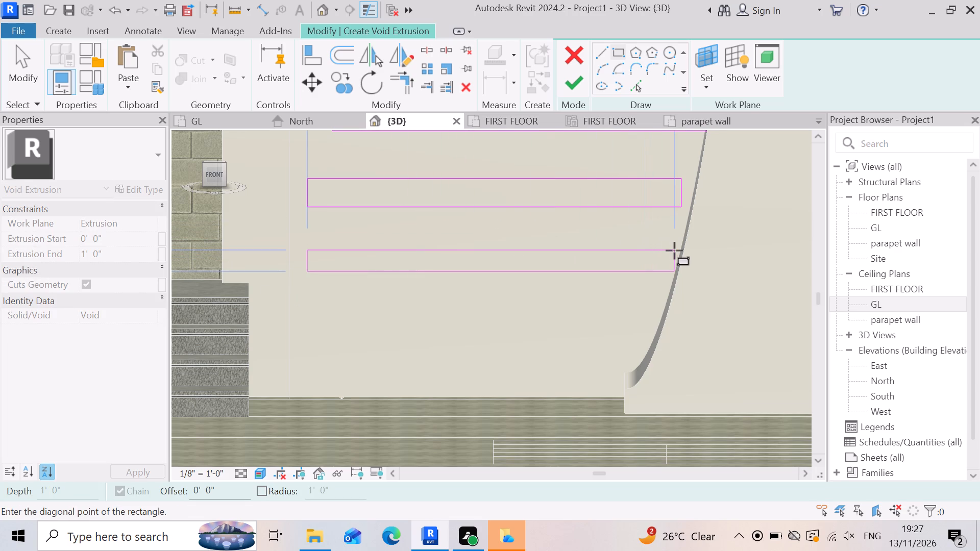
Sketch a seventh horizontal rectangle about 8 ft 1 in long and 5 in high, starting in line with the sixth above it.
left_click(315, 359)
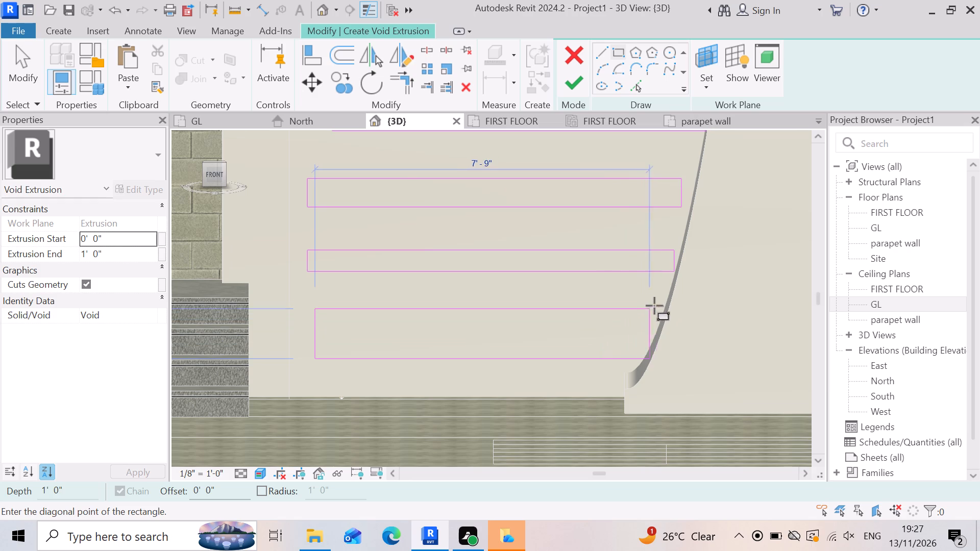
key("Escape")
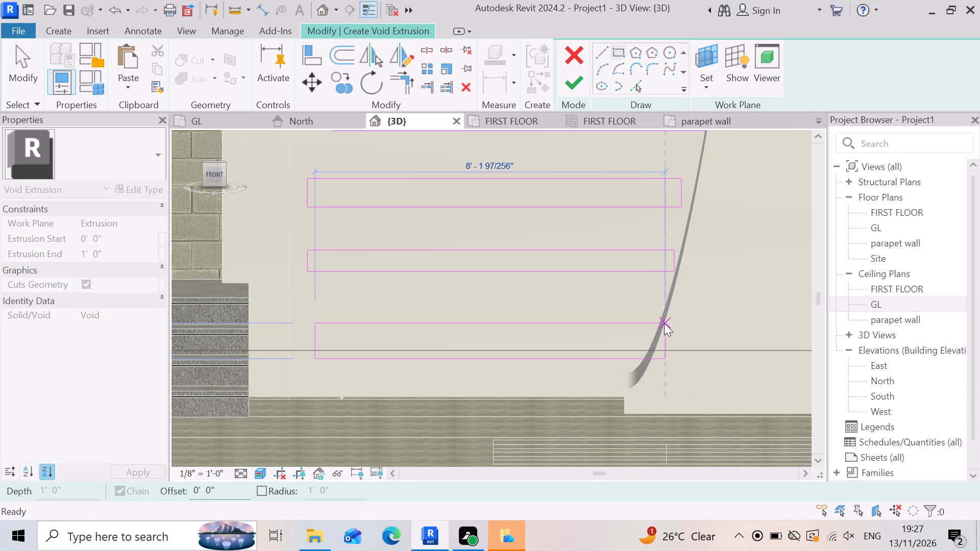
left_click(303, 321)
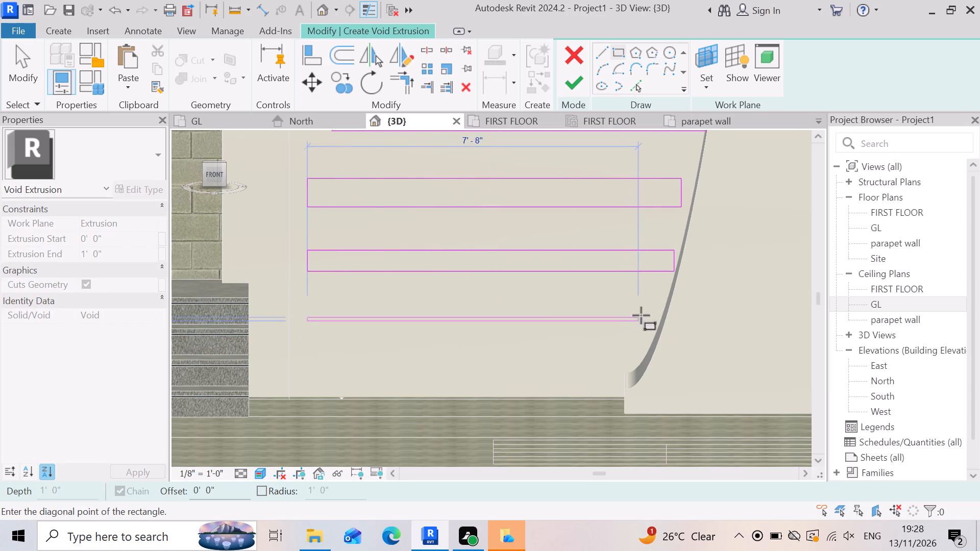
left_click(656, 302)
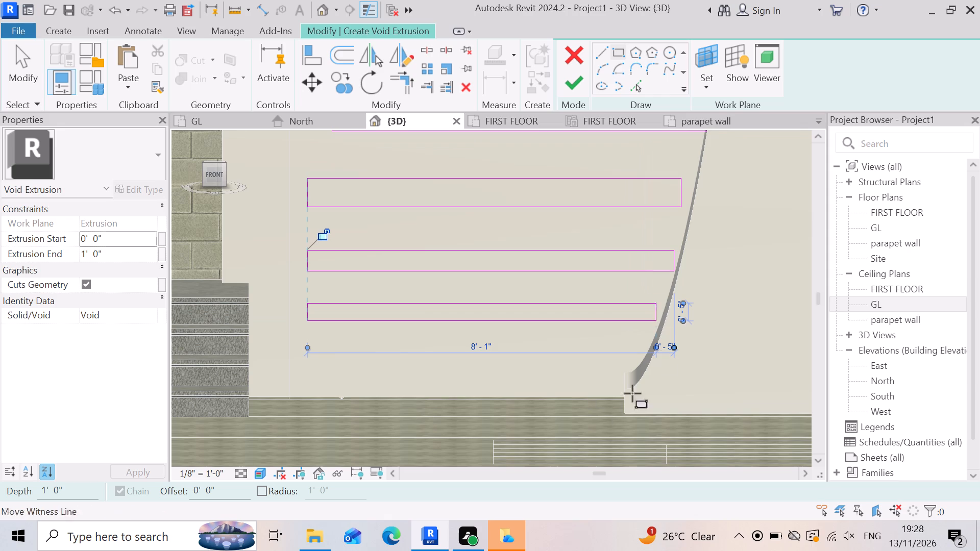
Sketch an eighth horizontal rectangle about 7 ft 5 in long and 7 in high near the block's base, ending at the curved frame.
left_click(302, 382)
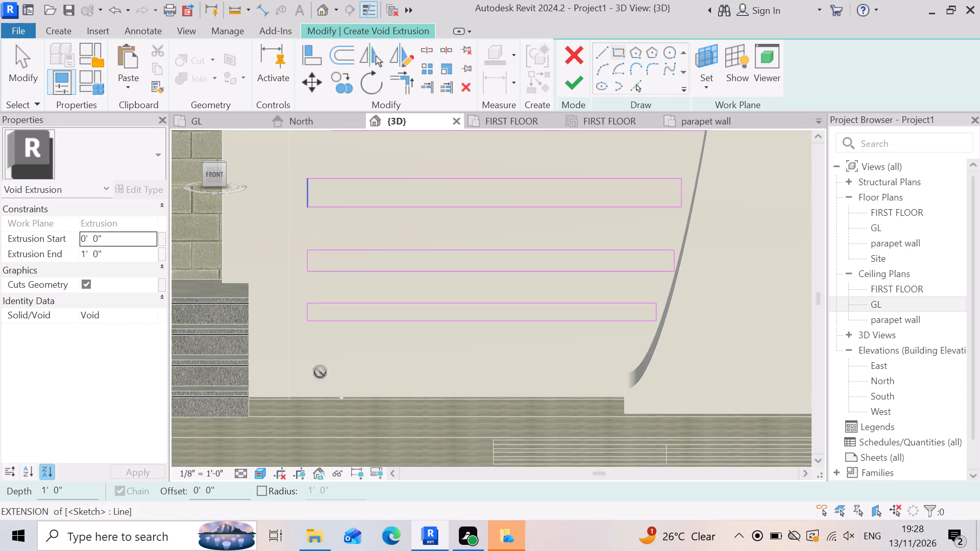
left_click(626, 357)
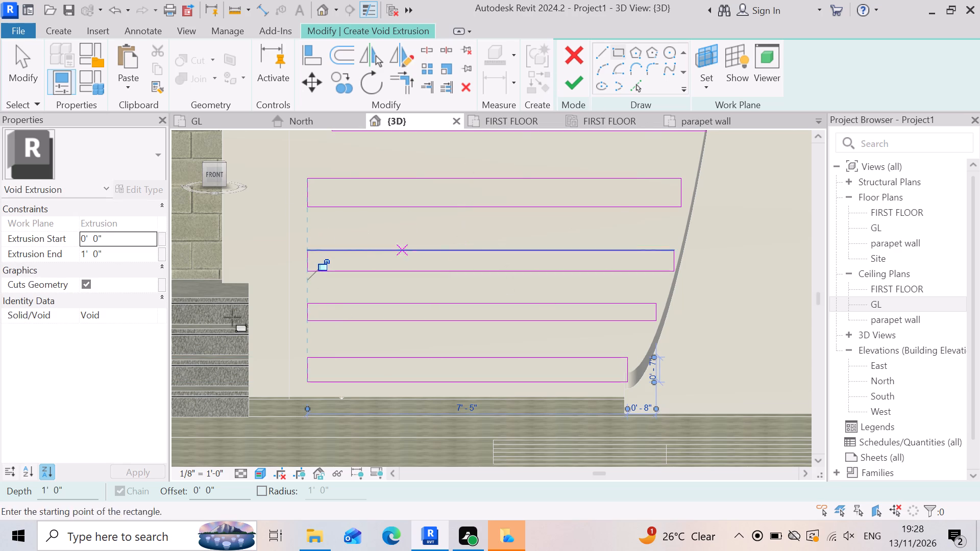
Set the sketch offset to 3 in.
left_click_drag(224, 487, 134, 488)
left_click(134, 488)
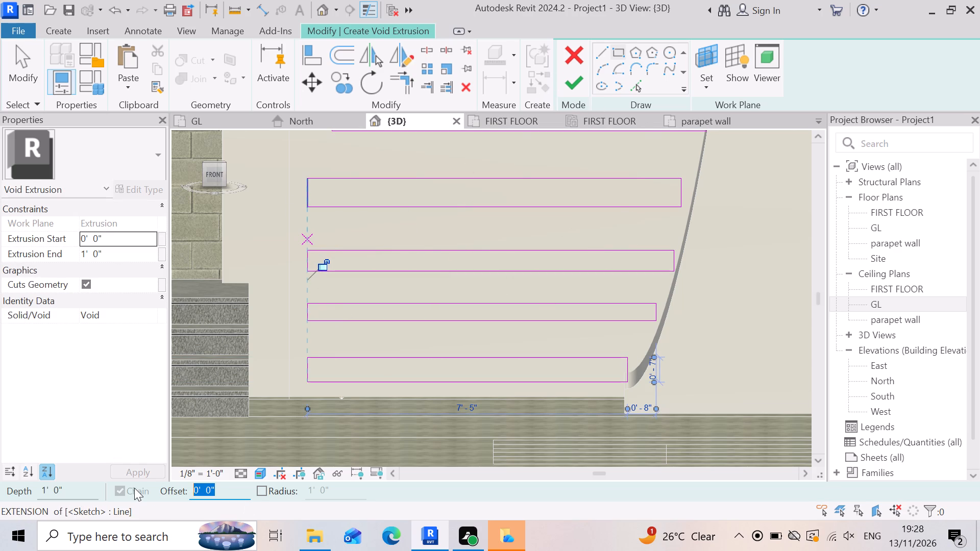
key("3")
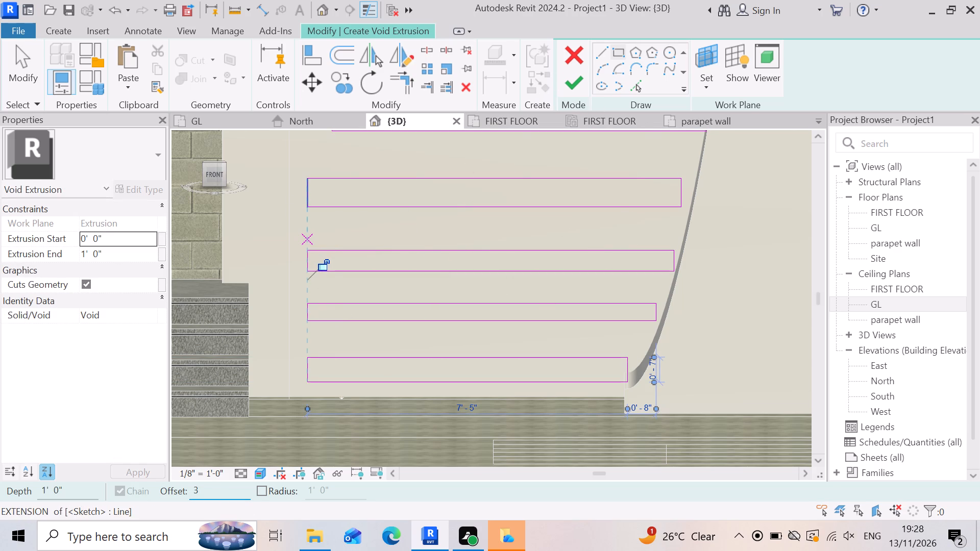
key("shift+quotedbl")
Finish the void extrusion sketch and the in-place model to cut the eight grooves into the block.
left_click(571, 91)
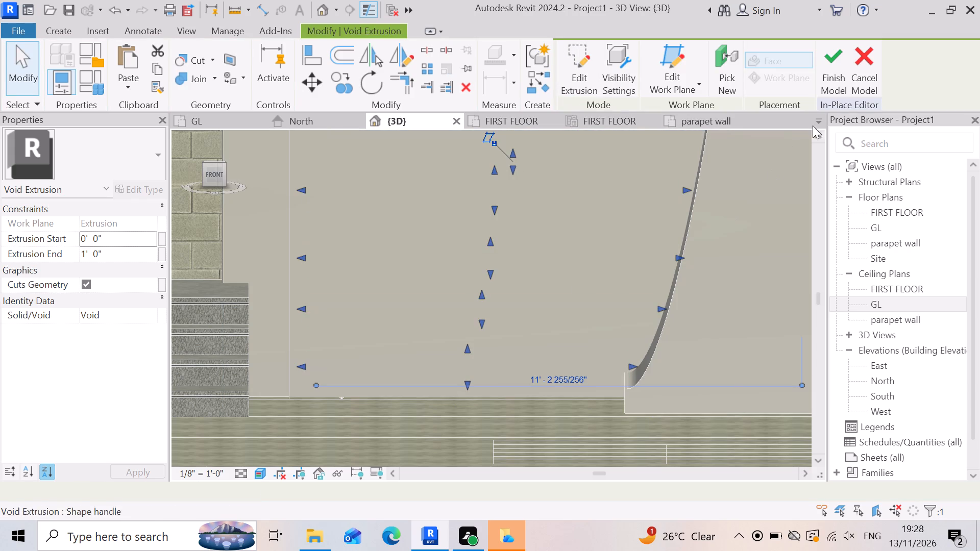
left_click(837, 61)
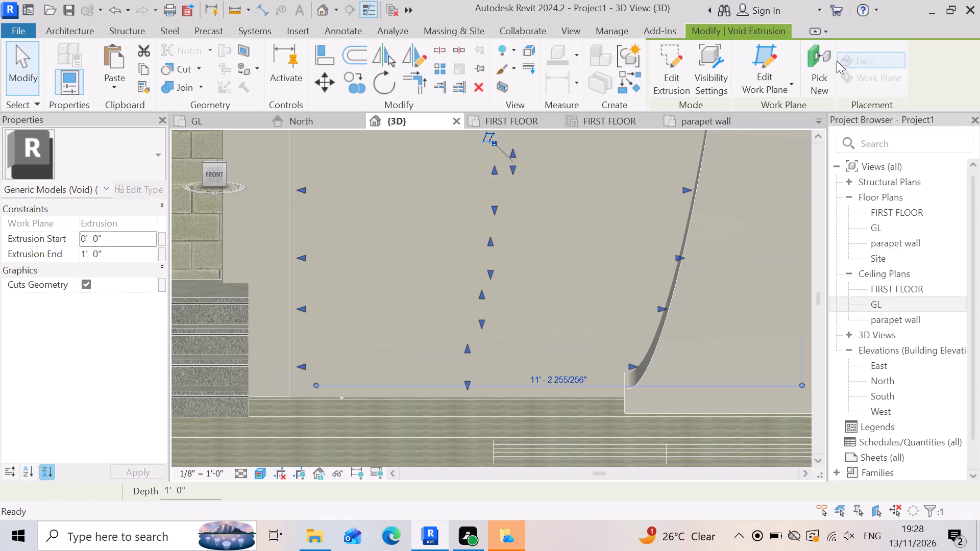
Examine the grooves cut beside the curved frame up close, from the front and from raised angles.
scroll(572, 248, "down", 4)
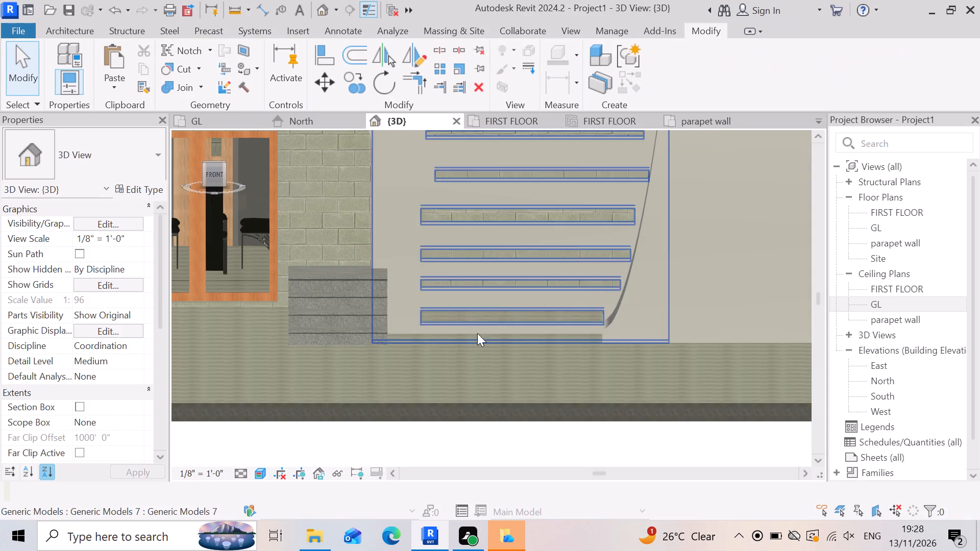
scroll(542, 328, "down", 4)
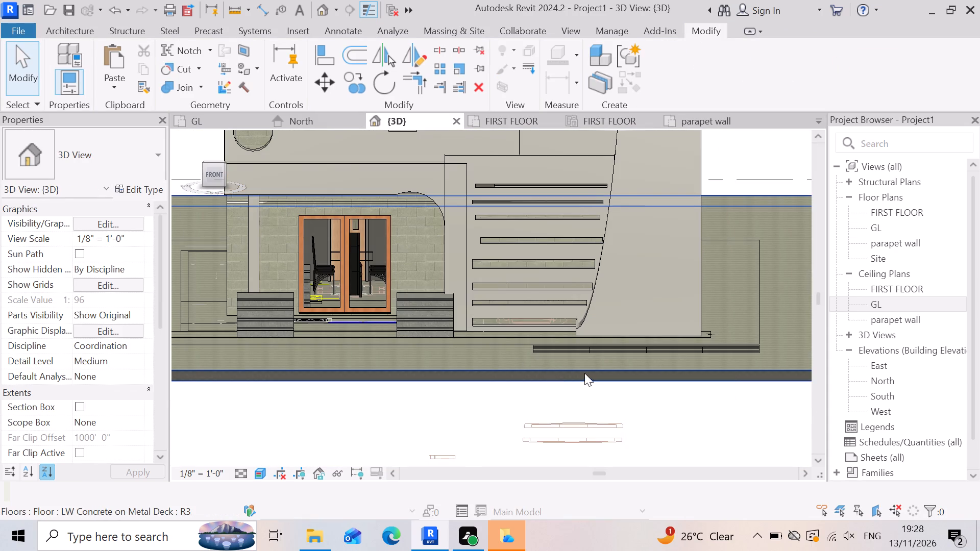
scroll(572, 359, "down", 3)
scroll(517, 272, "up", 6)
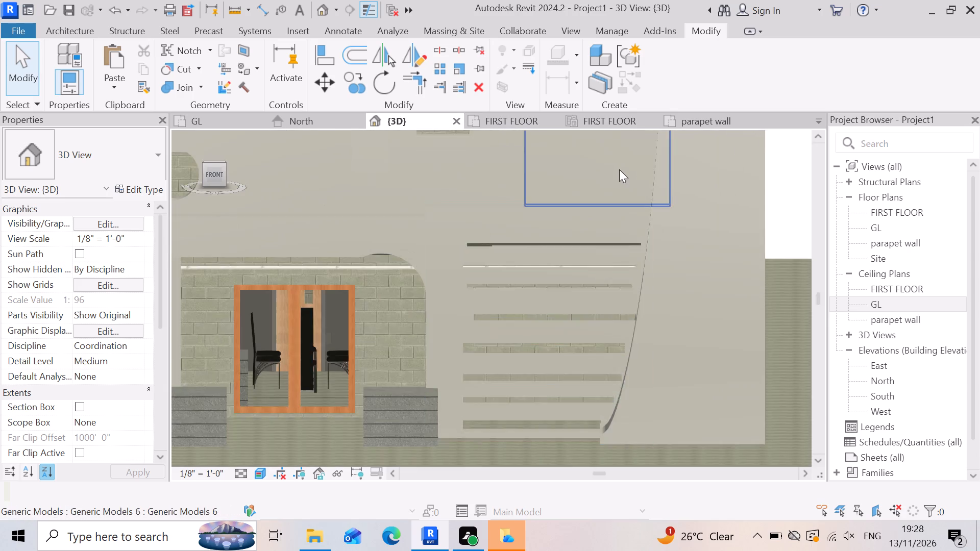
scroll(619, 169, "up", 2)
scroll(681, 330, "up", 2)
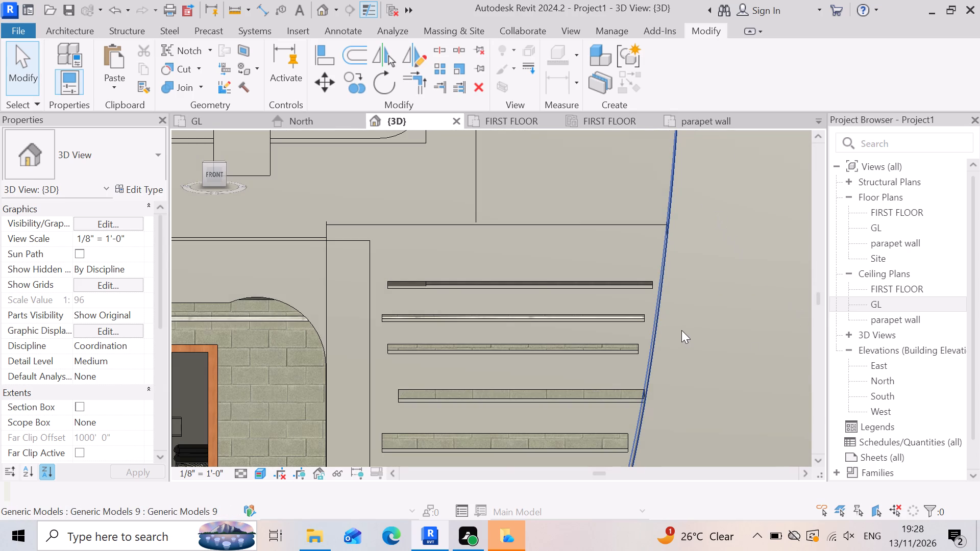
scroll(619, 305, "up", 3)
scroll(500, 349, "up", 3)
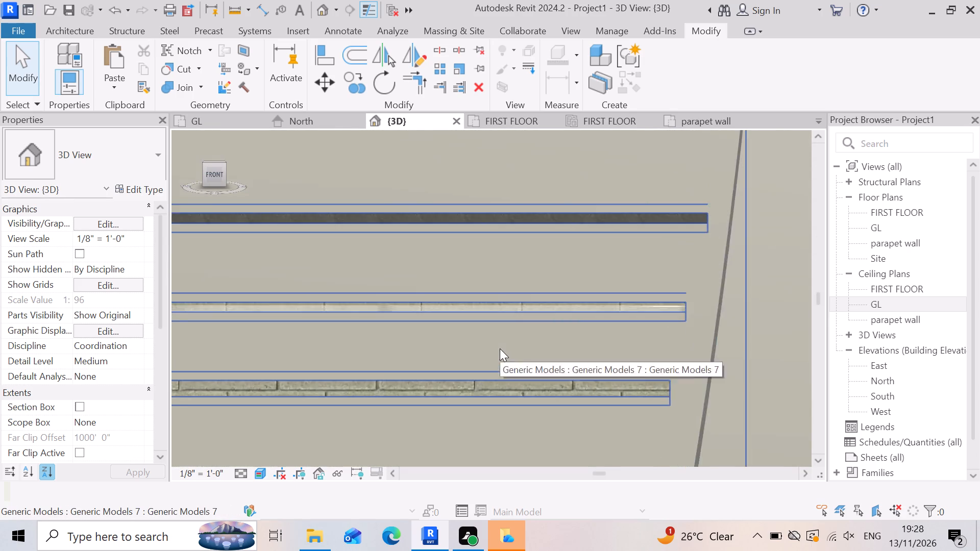
scroll(500, 348, "up", 2)
scroll(637, 285, "down", 3)
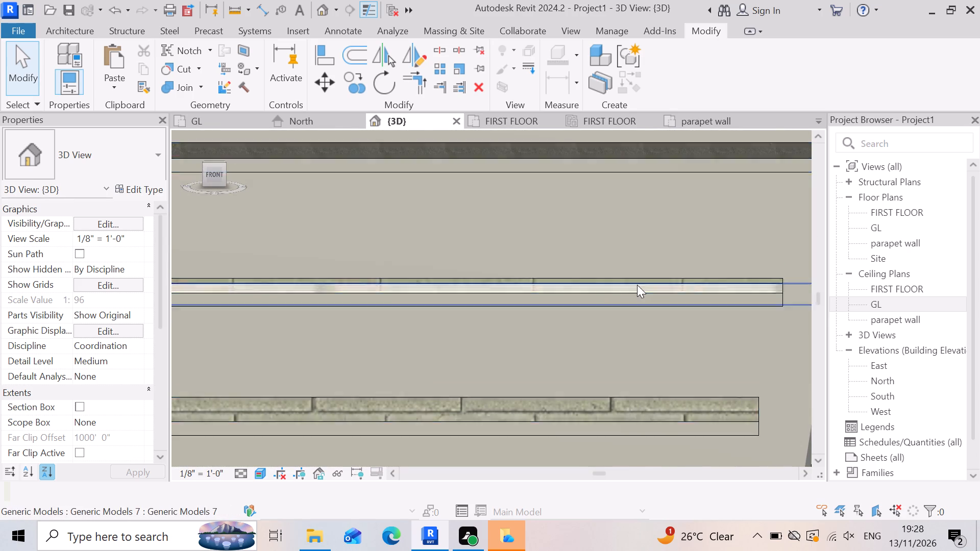
scroll(628, 263, "down", 3)
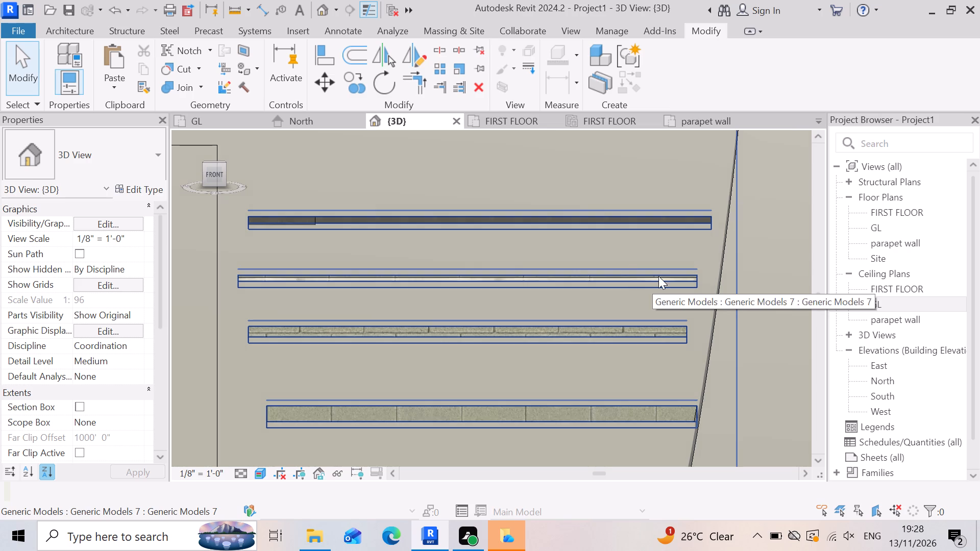
right_click_drag(637, 236, 630, 340, "shift")
middle_click_drag(634, 248, 626, 322, "shift")
middle_click(627, 323, "shift")
middle_click_drag(628, 328, 630, 340, "shift")
scroll(630, 340, "down", 10, "shift")
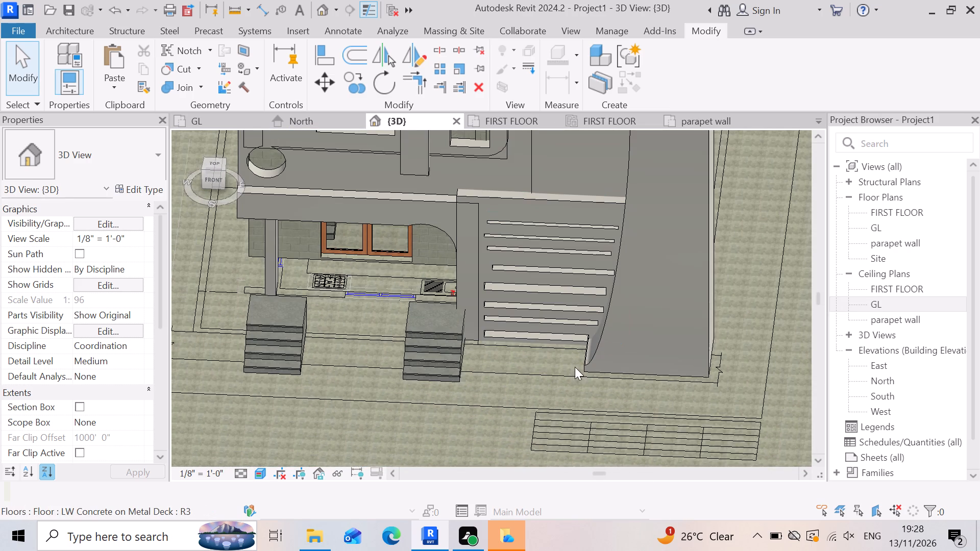
middle_click_drag(567, 363, 562, 358, "shift")
middle_click_drag(559, 355, 552, 348, "shift")
middle_click(549, 346, "shift")
right_click_drag(548, 344, 555, 294, "shift")
middle_click_drag(546, 340, 555, 294, "shift")
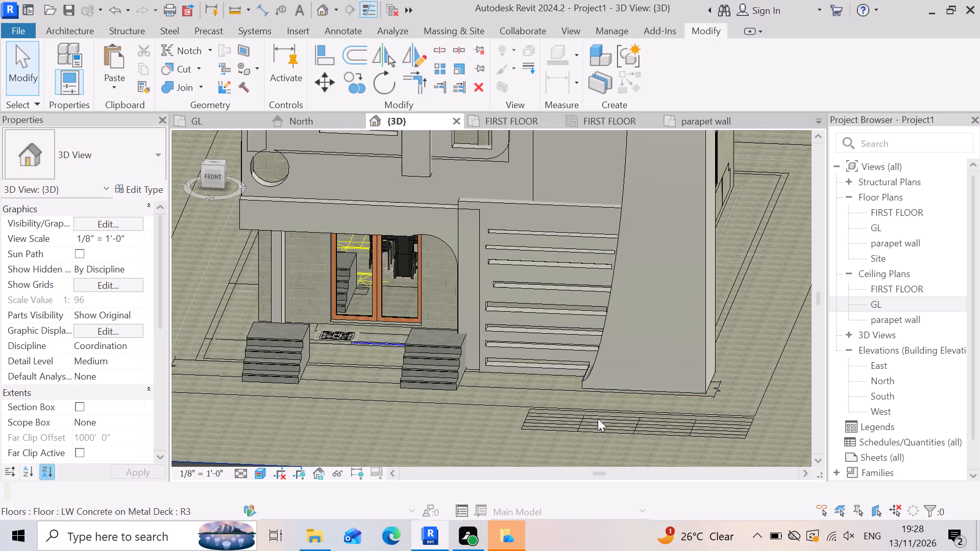
scroll(580, 403, "up", 1)
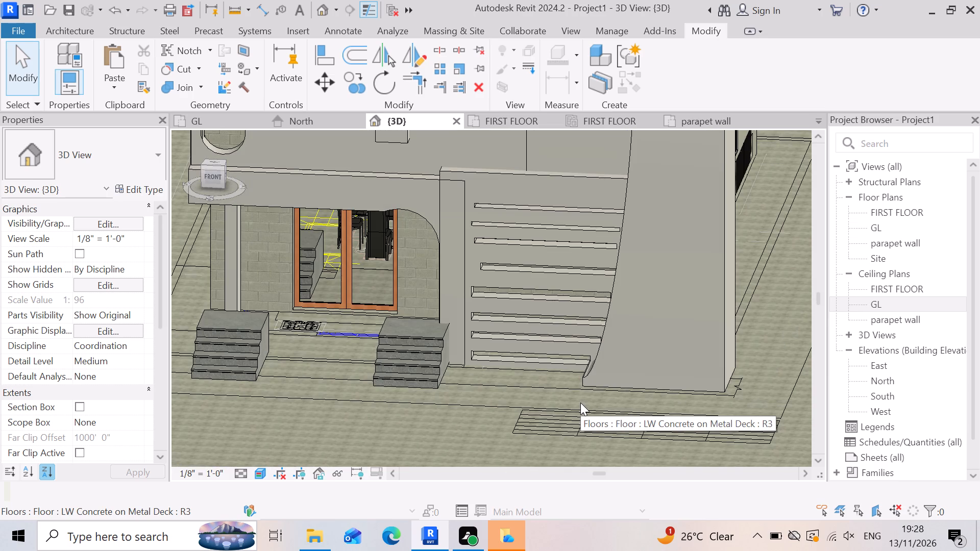
scroll(532, 352, "up", 3)
scroll(606, 371, "down", 2)
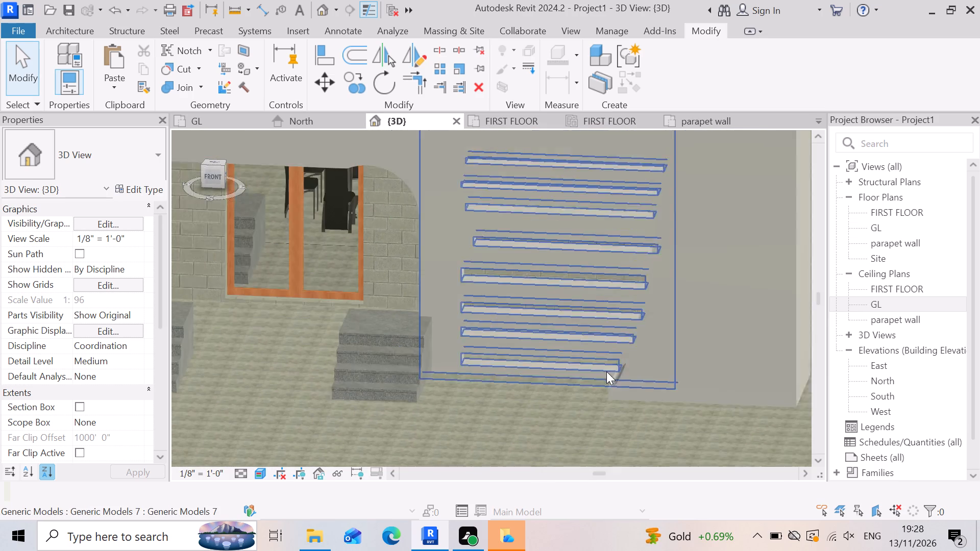
scroll(606, 371, "down", 1)
scroll(550, 404, "down", 2)
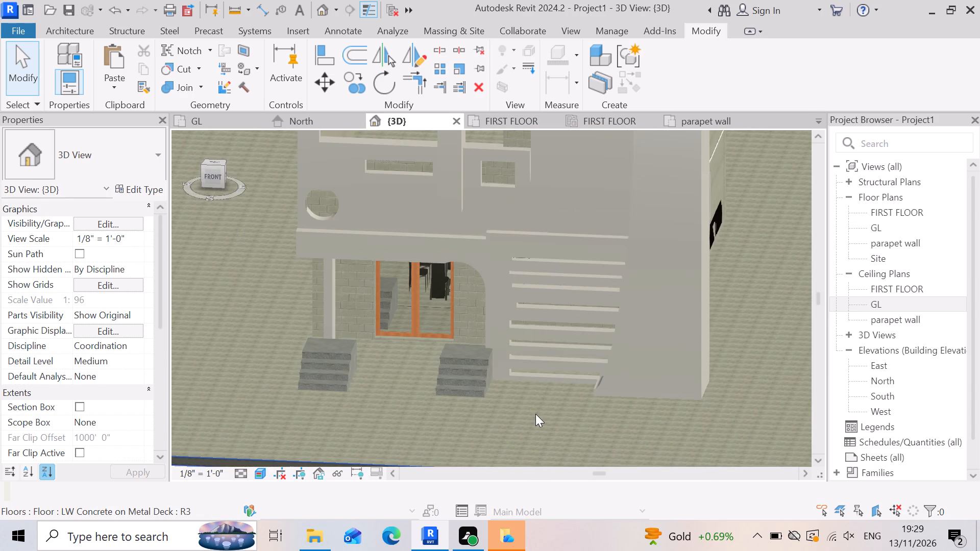
middle_click_drag(534, 415, 526, 409)
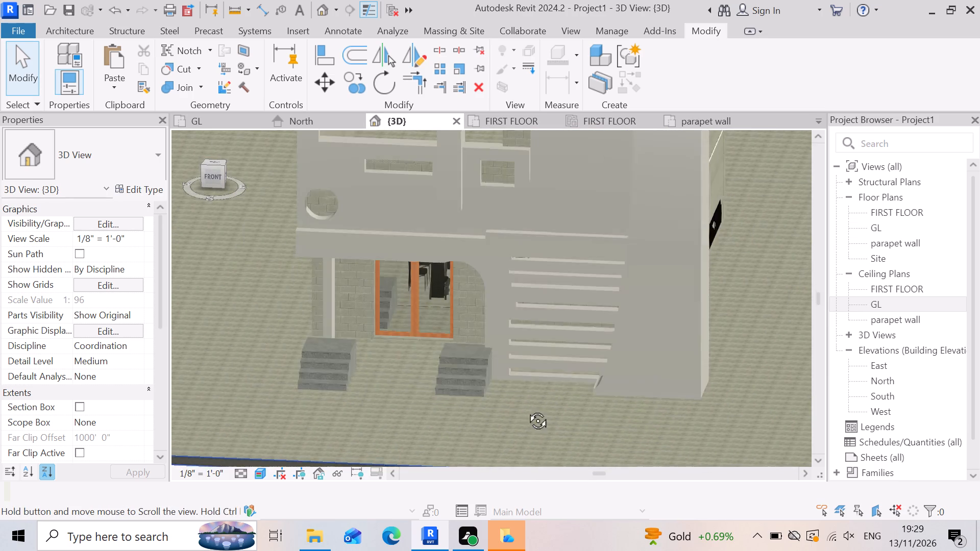
middle_click_drag(526, 409, 527, 391)
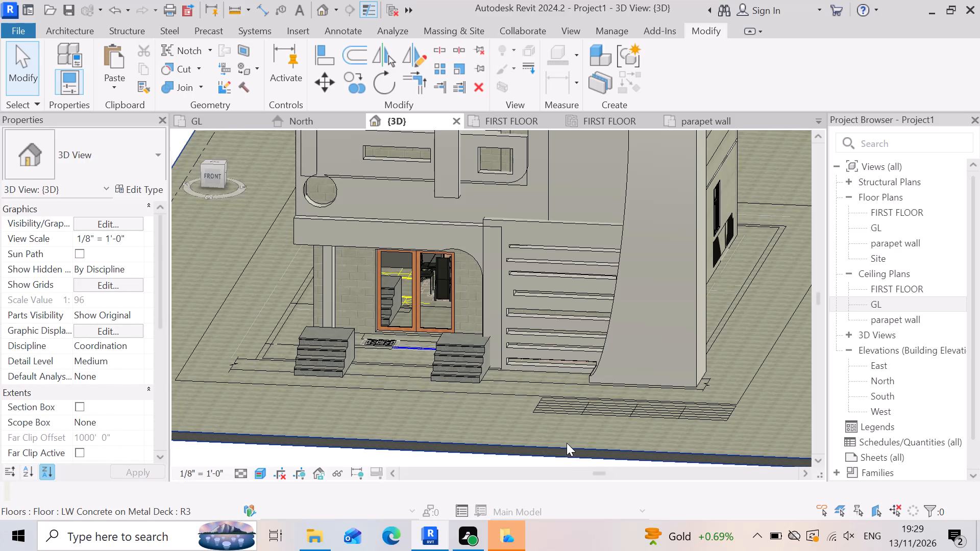
Open the upper block beside the curved frame for in-place editing and start a void extrusion on its front face.
scroll(556, 379, "down", 3)
scroll(587, 203, "up", 3)
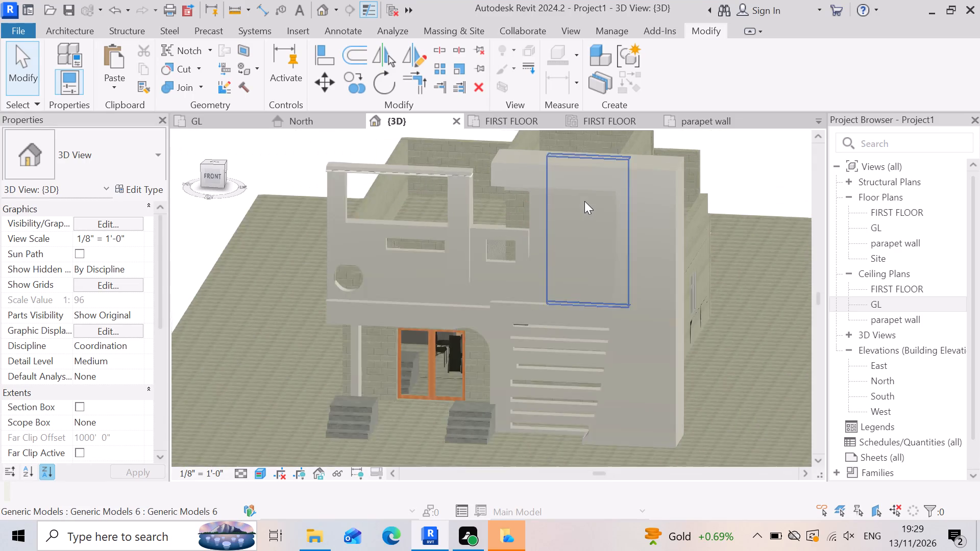
scroll(584, 201, "up", 5)
left_click(537, 270)
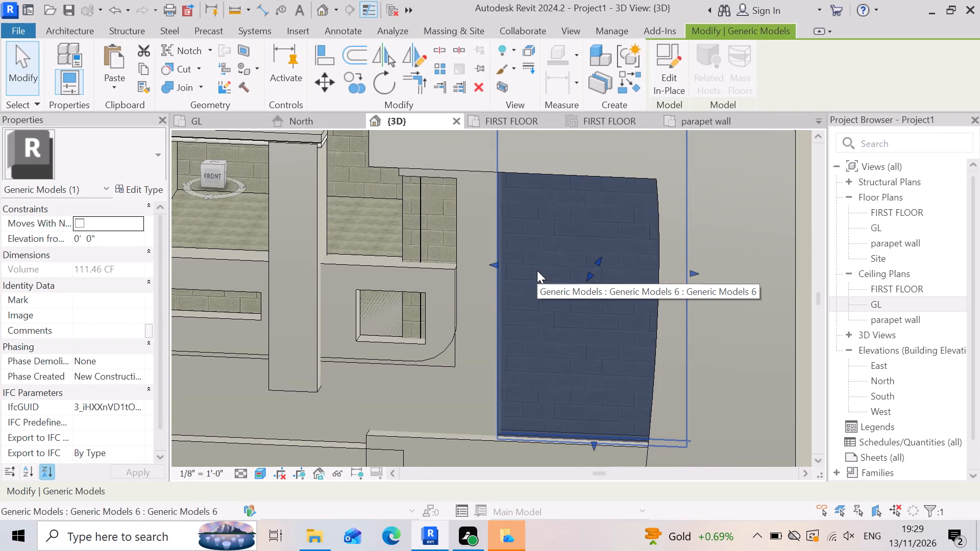
left_click(665, 53)
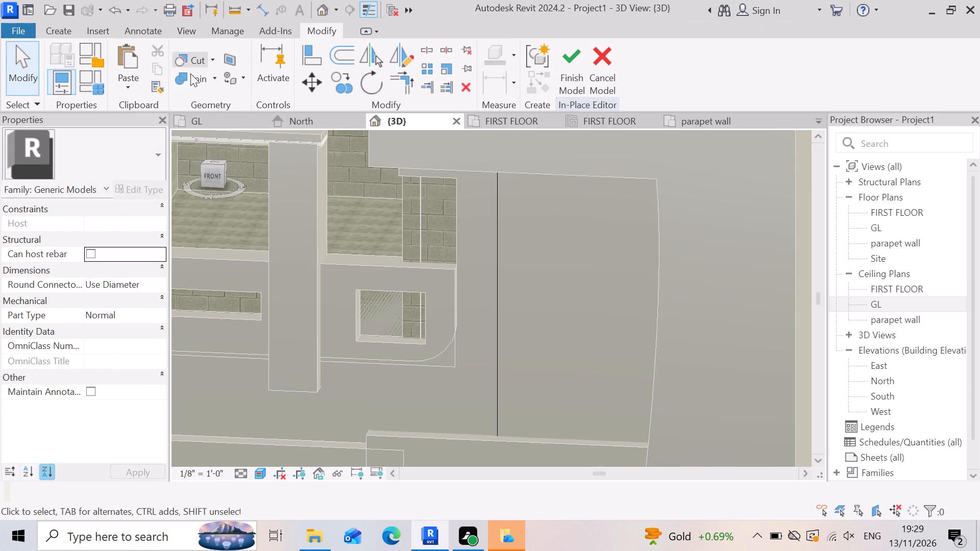
left_click(51, 28)
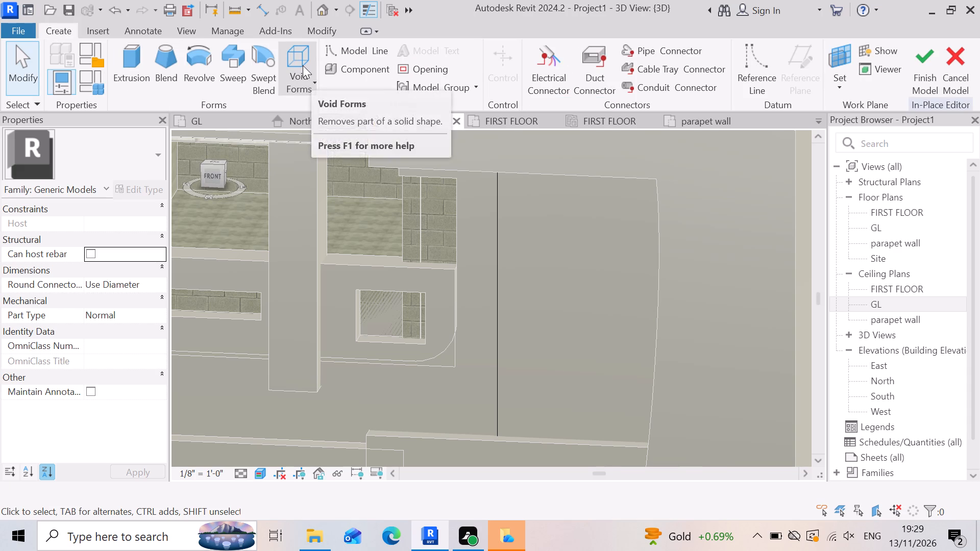
left_click(291, 56)
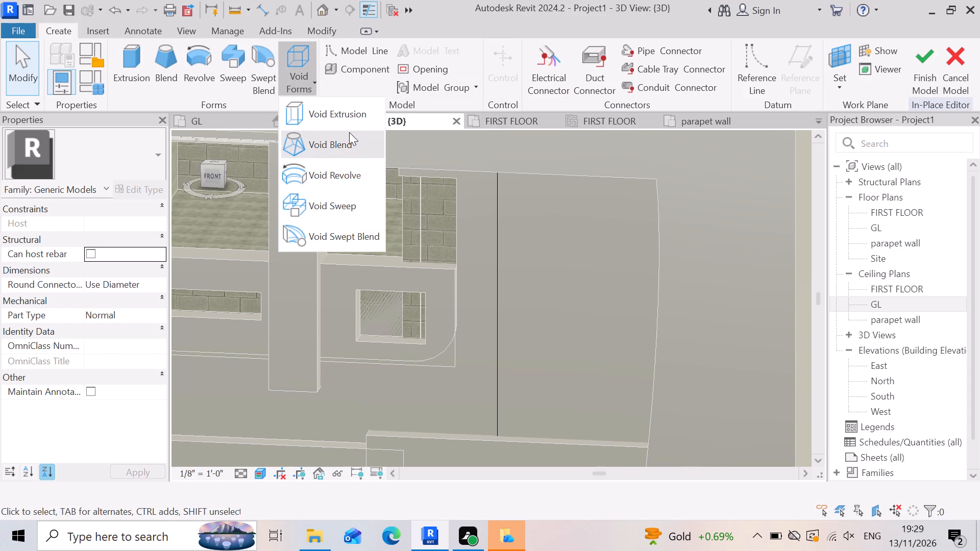
left_click(346, 116)
scroll(638, 322, "up", 2)
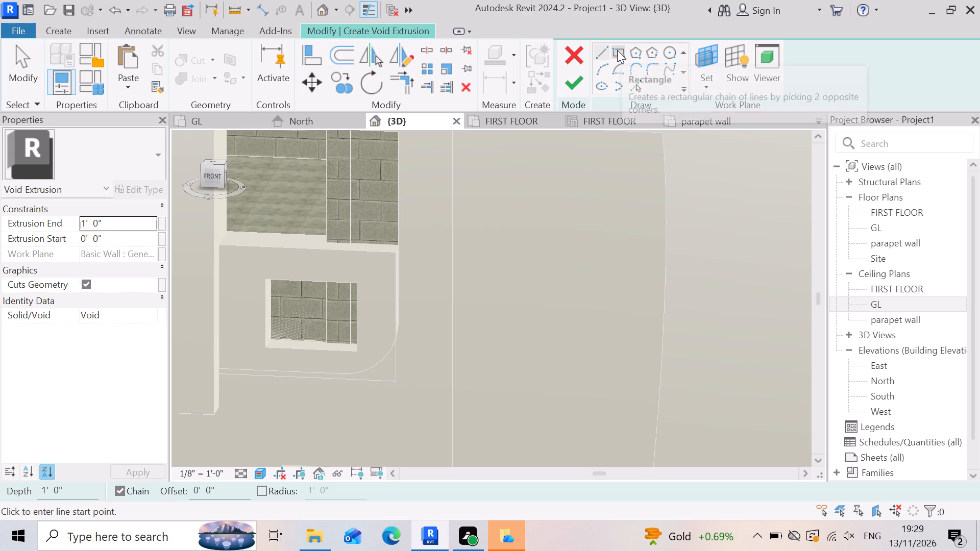
left_click(705, 88)
left_click(754, 151)
left_click(551, 261)
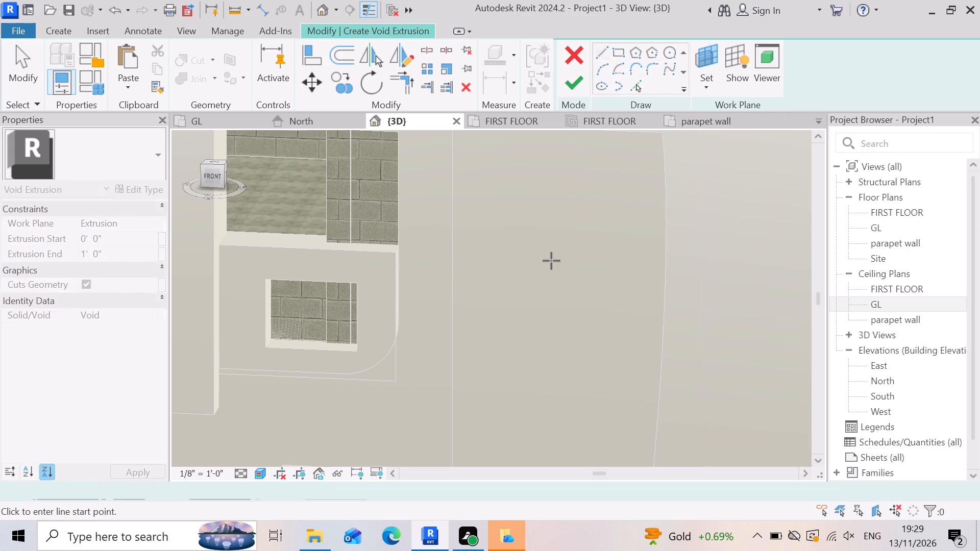
Sketch three stacked horizontal rectangles on the upper block, the first two about 5 ft 9 in long, each about 10 to 12 in high.
left_click(615, 55)
scroll(552, 272, "down", 7)
scroll(493, 238, "up", 4)
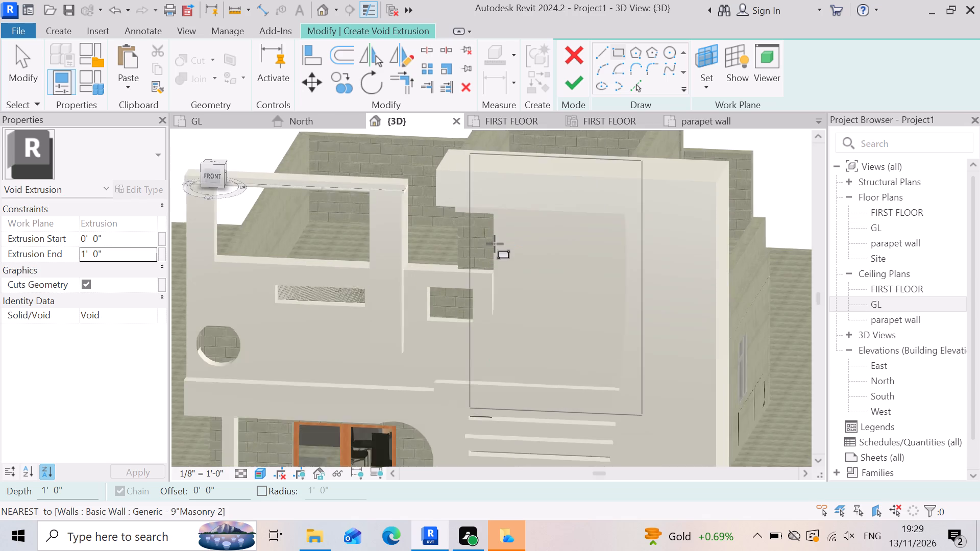
scroll(495, 244, "up", 4)
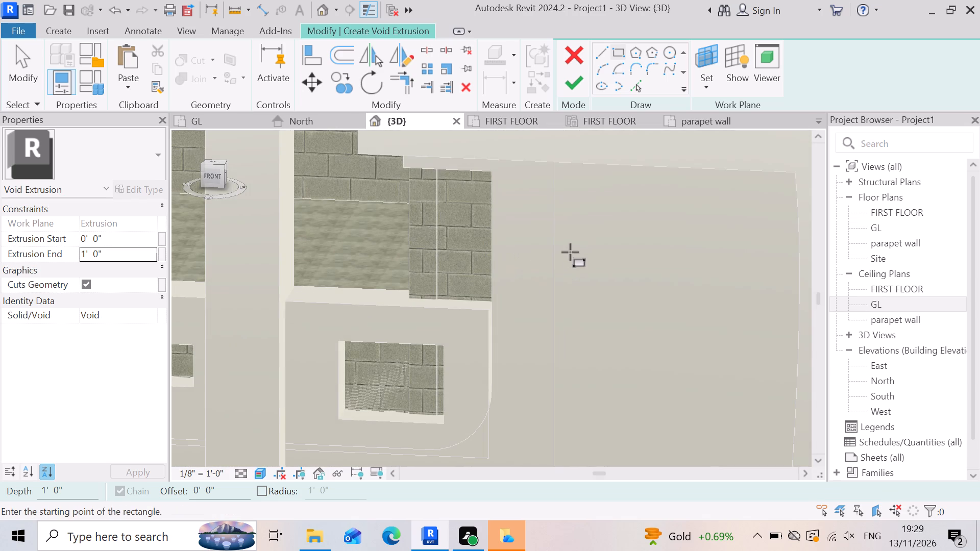
left_click(569, 252)
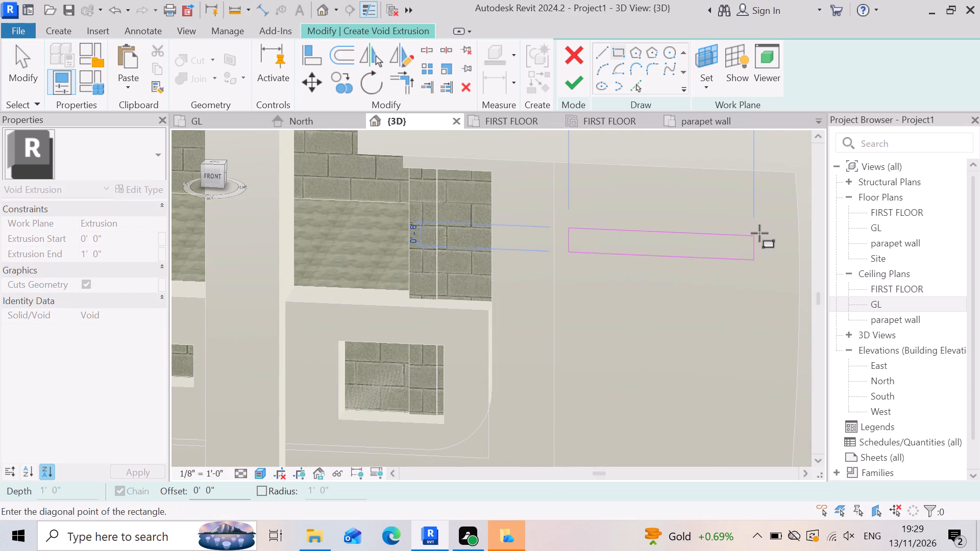
left_click(781, 232)
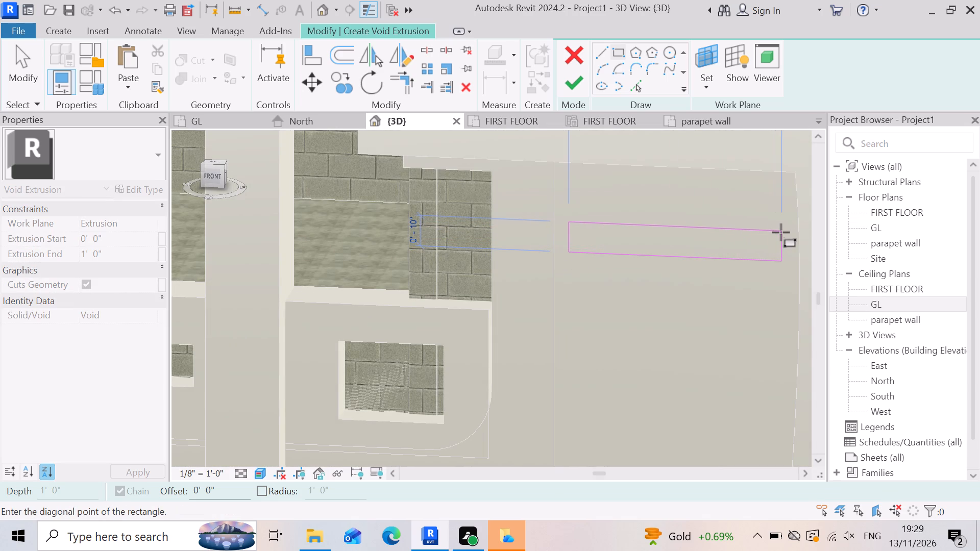
left_click(569, 322)
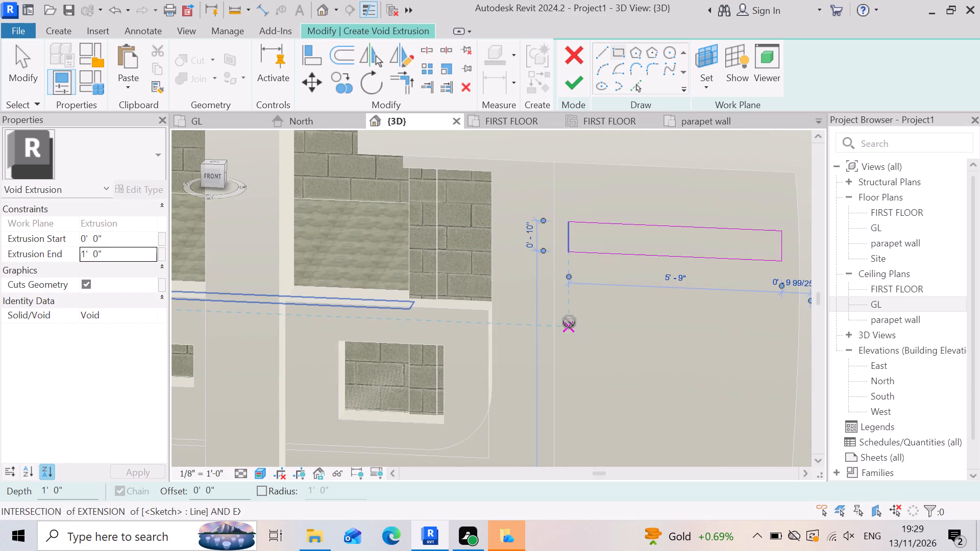
left_click(782, 305)
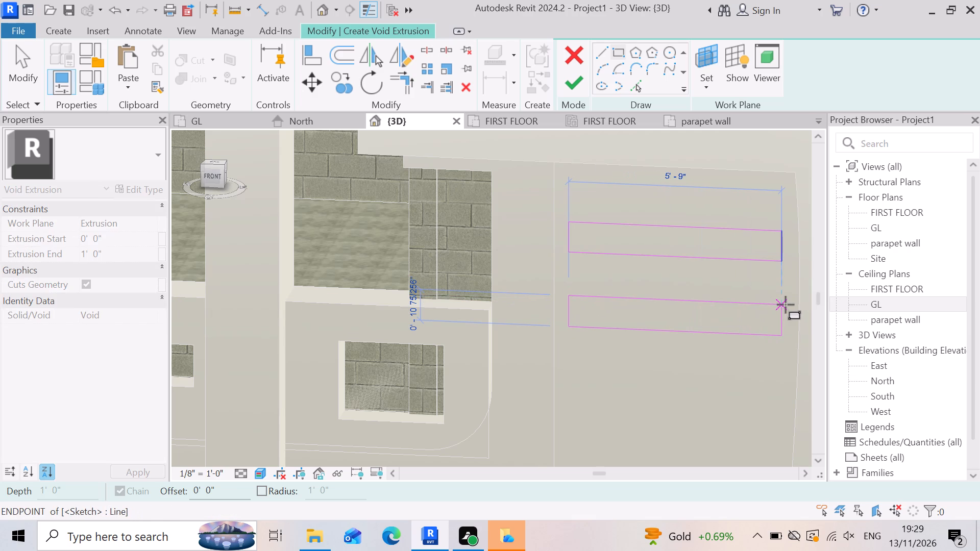
scroll(671, 299, "down", 4)
scroll(640, 383, "up", 3)
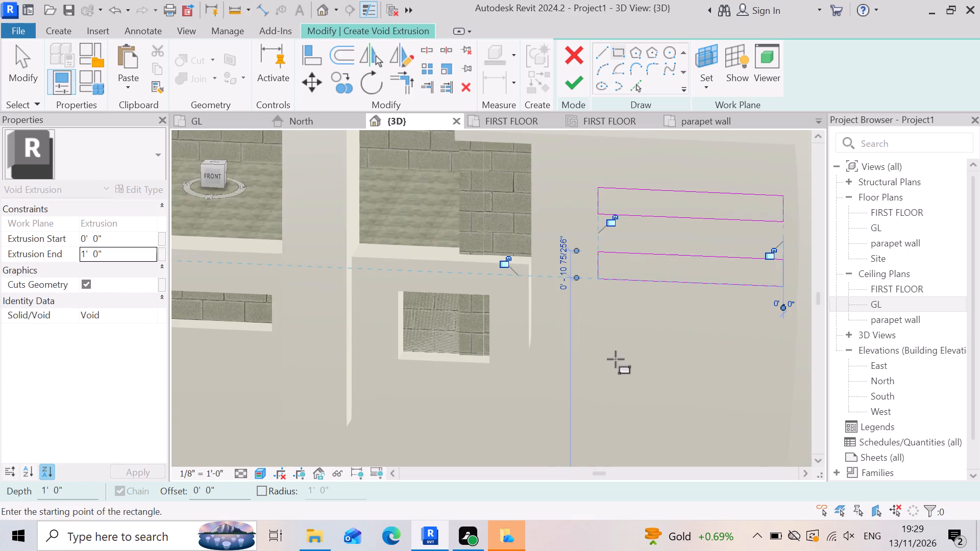
left_click(606, 353)
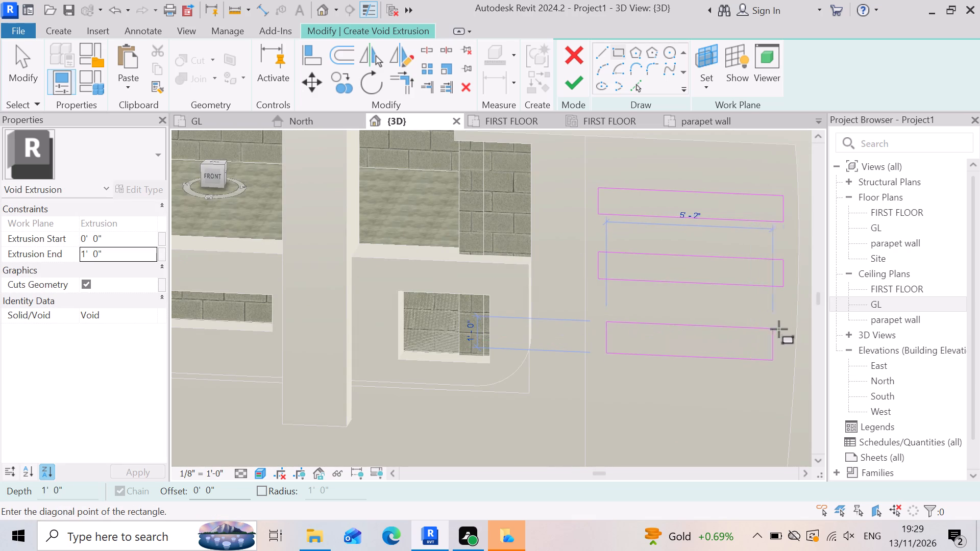
left_click(784, 330)
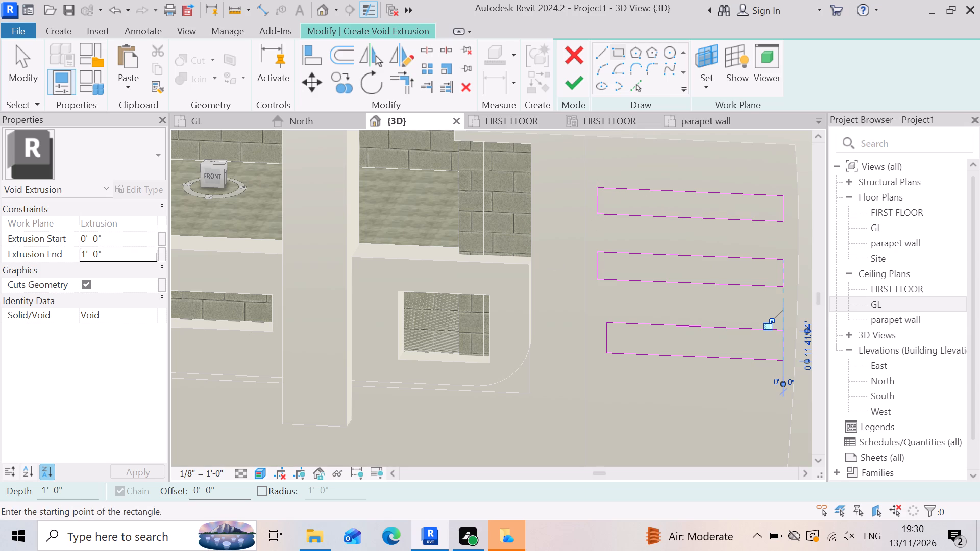
Set the sketch offset to 3 in.
left_click_drag(226, 490, 174, 493)
left_click(170, 493)
key("3")
key("shift+quotedbl")
key("Return")
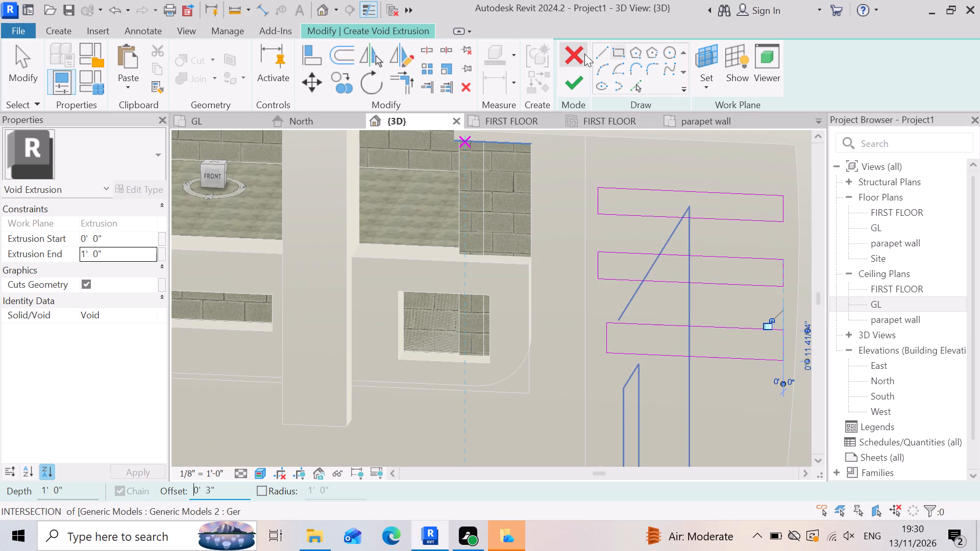
Finish the void extrusion sketch and the in-place model to cut the three openings into the upper block.
left_click(578, 76)
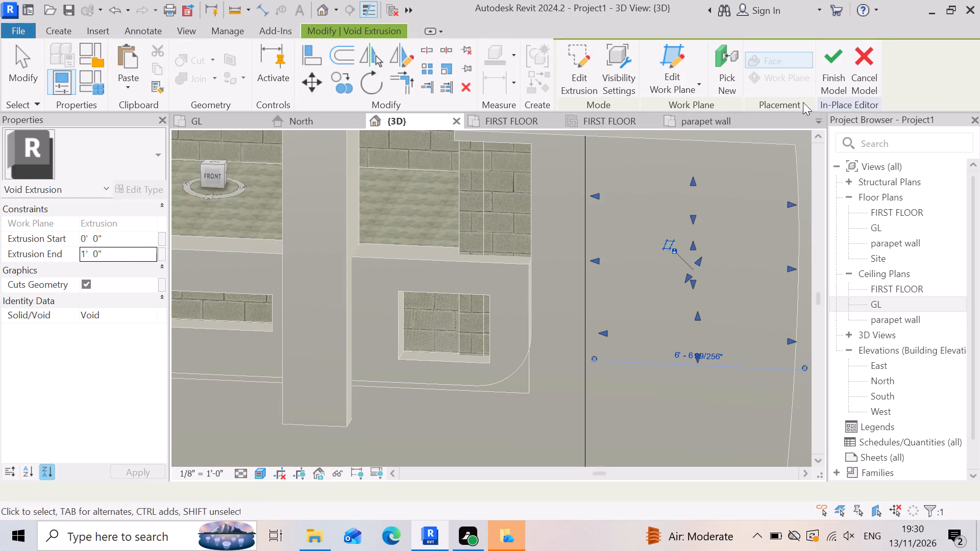
left_click(831, 59)
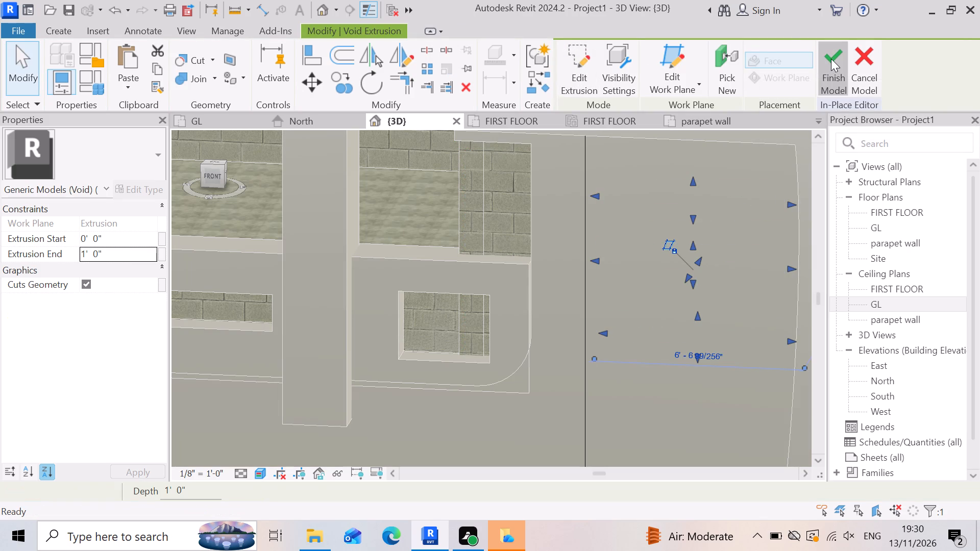
Examine the front facade straight on, comparing the three upper openings with the grooves below and the surrounding cladding up close.
scroll(591, 342, "down", 3)
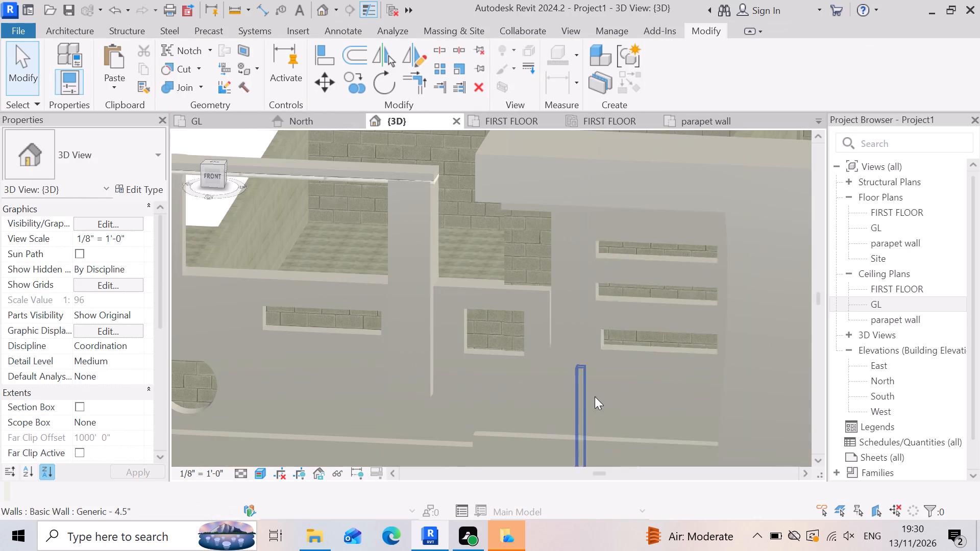
scroll(602, 388, "down", 3)
middle_click_drag(602, 427, 603, 412, "shift")
right_click_drag(603, 418, 603, 412, "shift")
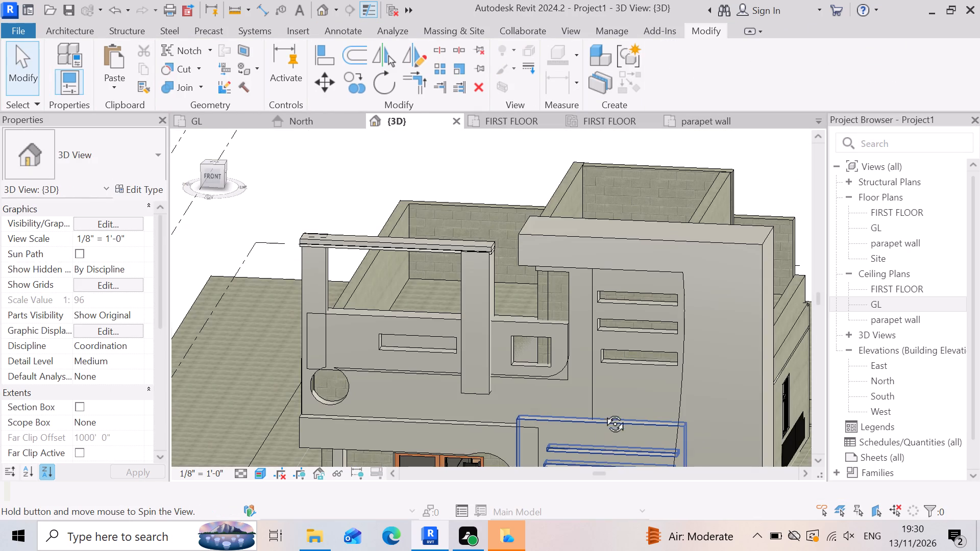
middle_click_drag(603, 412, 618, 375, "shift")
right_click_drag(603, 412, 618, 375, "shift")
scroll(610, 272, "down", 3)
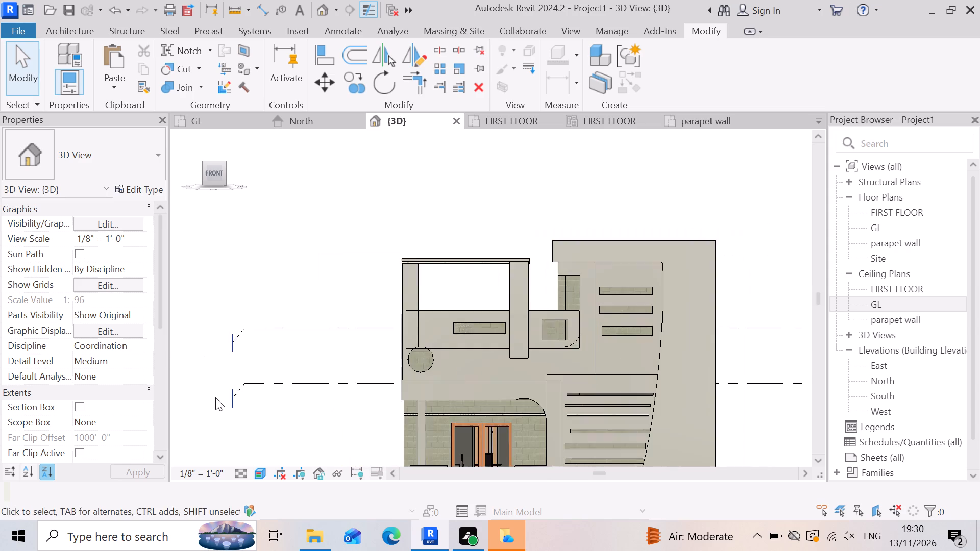
scroll(422, 226, "down", 3)
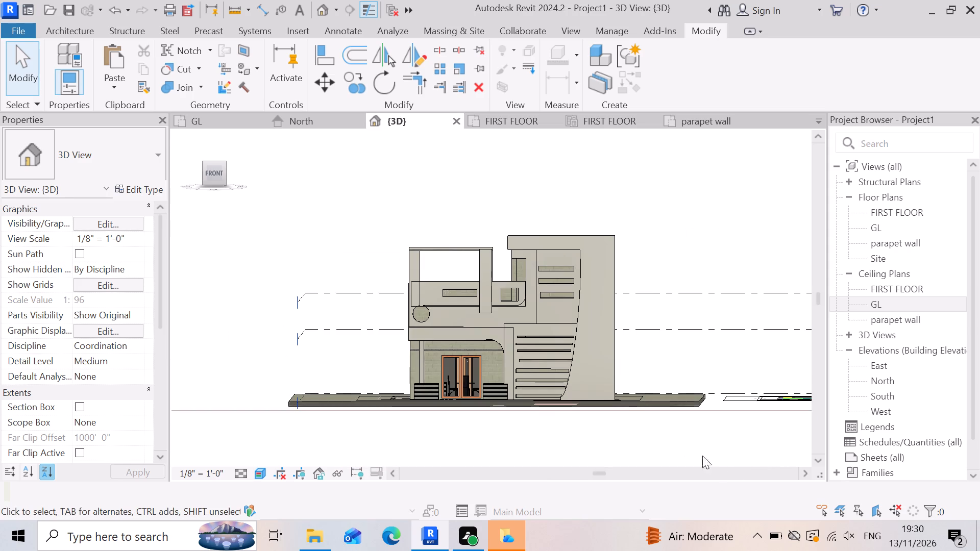
scroll(700, 452, "up", 1)
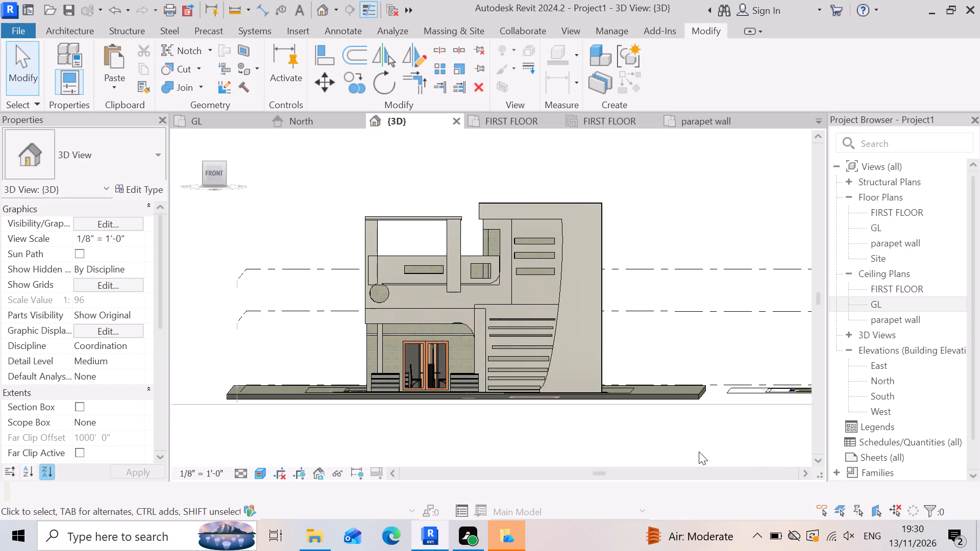
scroll(567, 382, "up", 1)
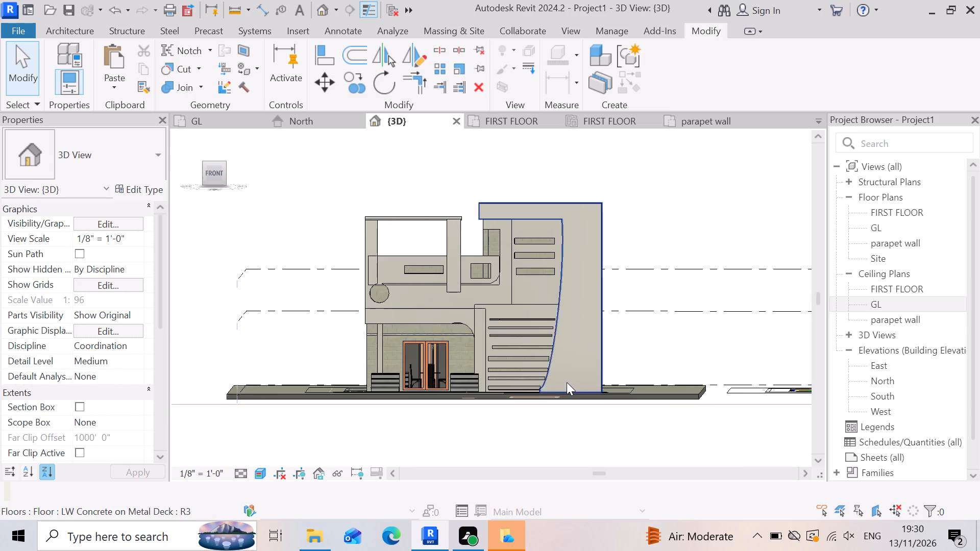
scroll(567, 382, "up", 1)
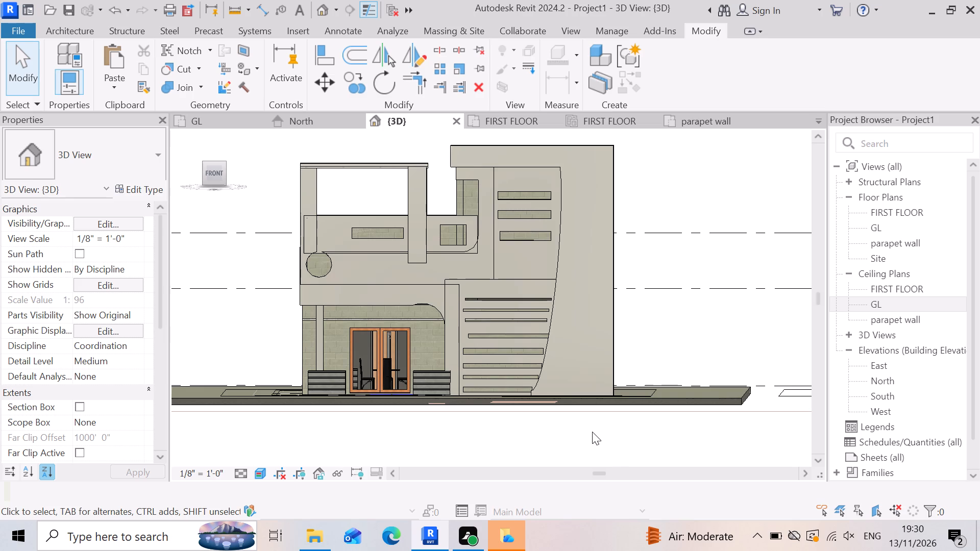
scroll(483, 245, "up", 2)
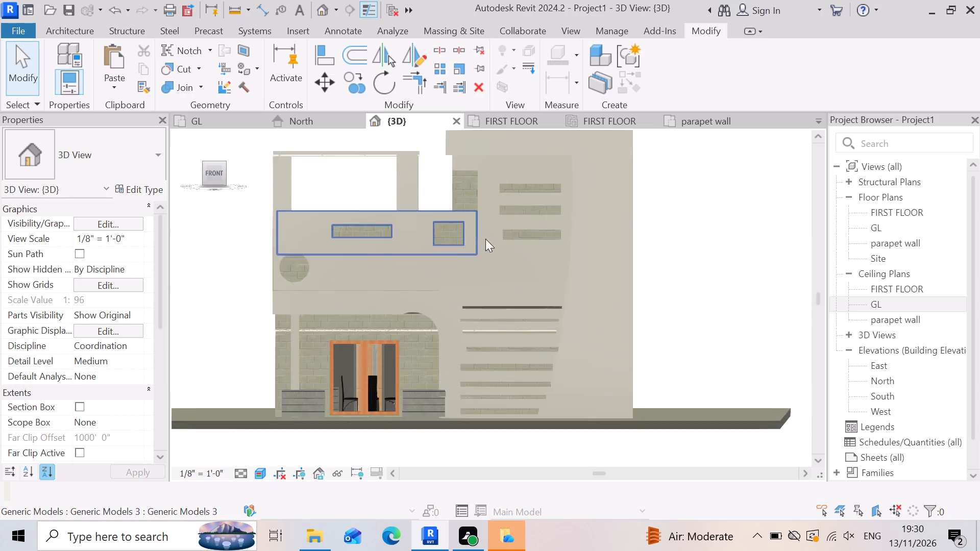
scroll(485, 239, "up", 2)
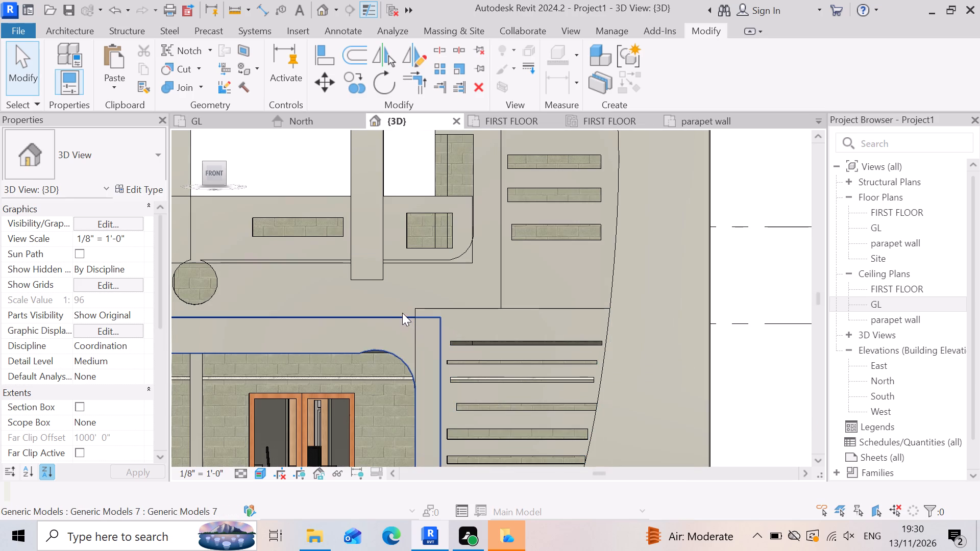
scroll(391, 280, "up", 1)
scroll(476, 311, "up", 1)
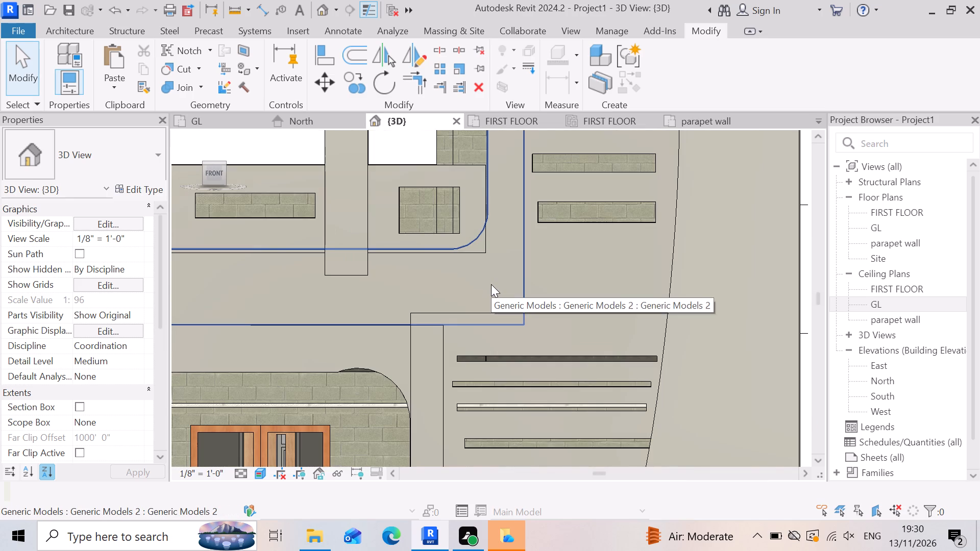
scroll(473, 284, "down", 2)
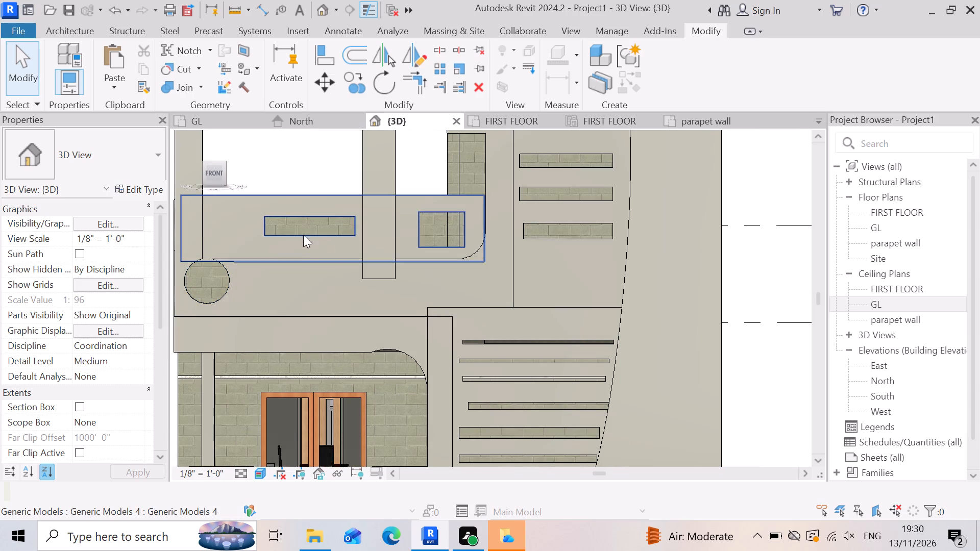
Examine the balcony panel up close, including its square opening and rounded lower corner, against the cladding and the whole front facade.
left_click(467, 220)
scroll(465, 218, "up", 6)
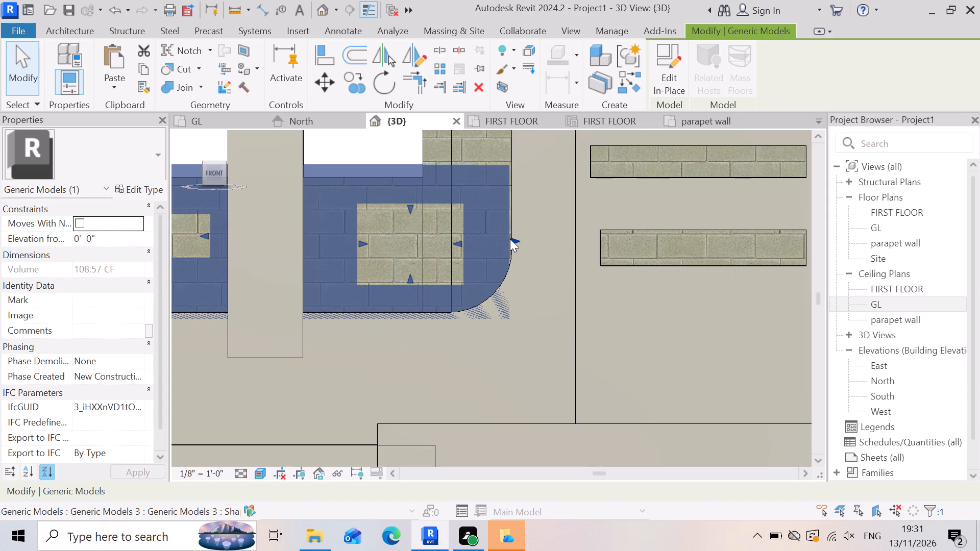
scroll(510, 239, "down", 3)
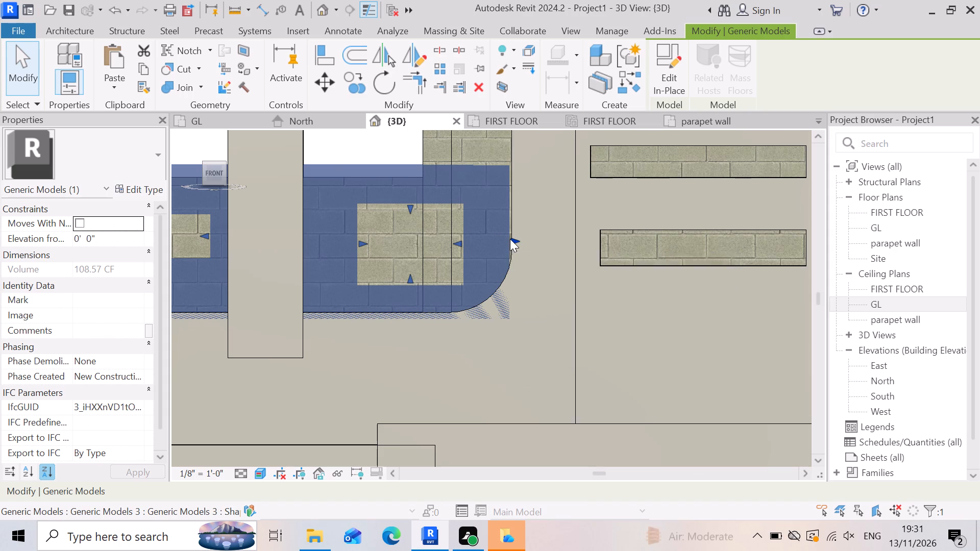
scroll(510, 239, "down", 4)
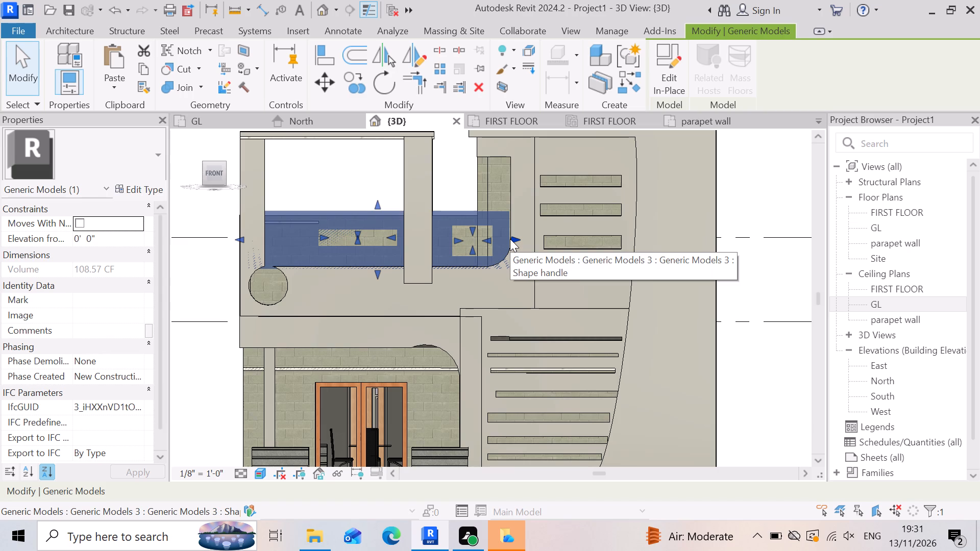
scroll(525, 228, "down", 3)
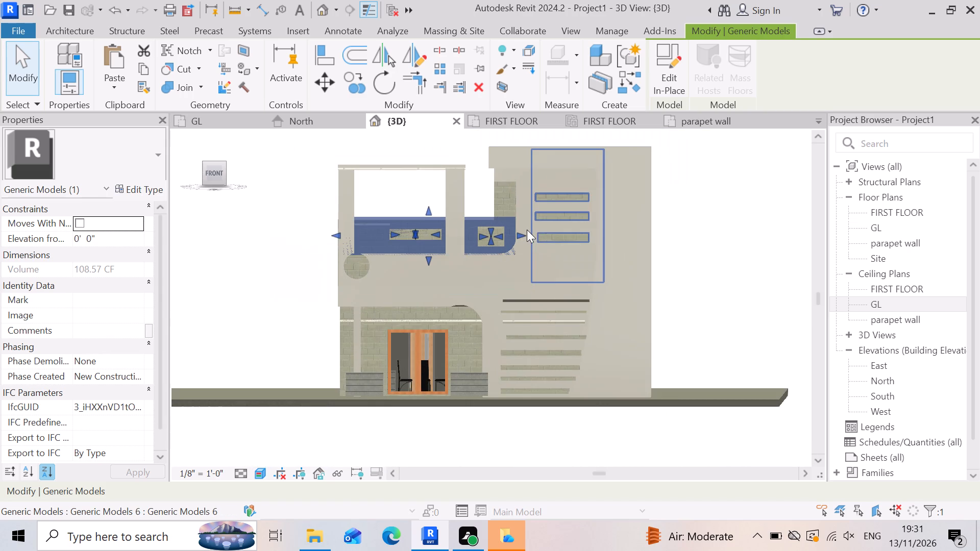
scroll(530, 282, "up", 1)
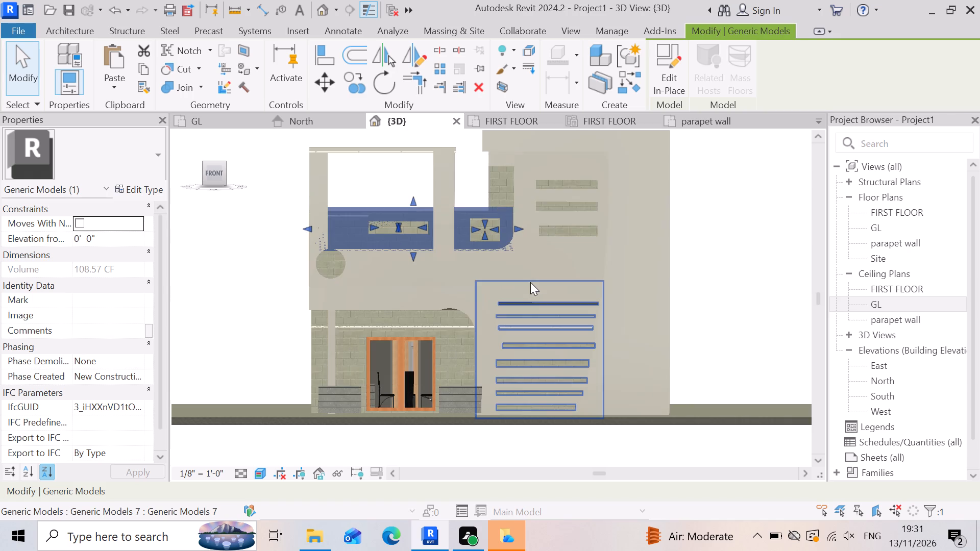
scroll(467, 253, "up", 3)
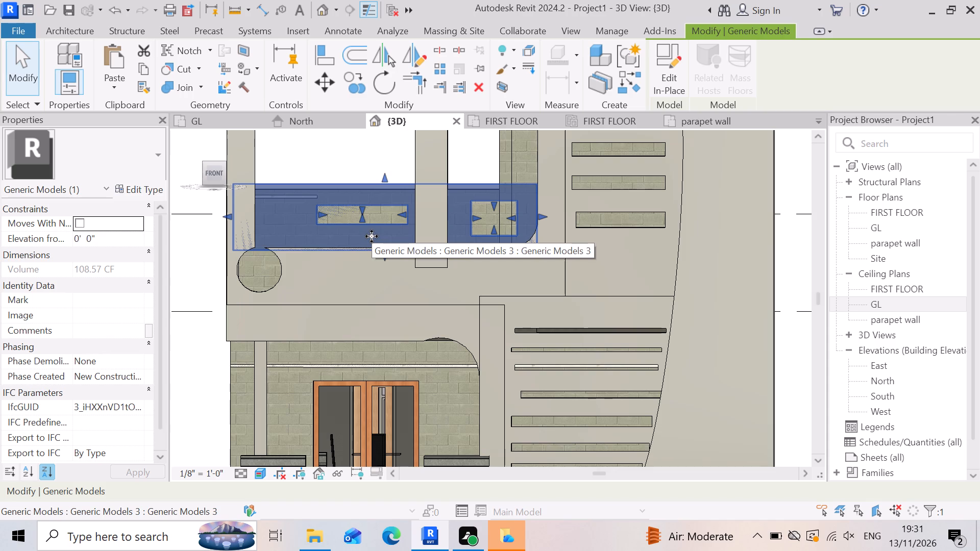
scroll(408, 218, "up", 1)
scroll(482, 220, "up", 5)
scroll(569, 231, "up", 1)
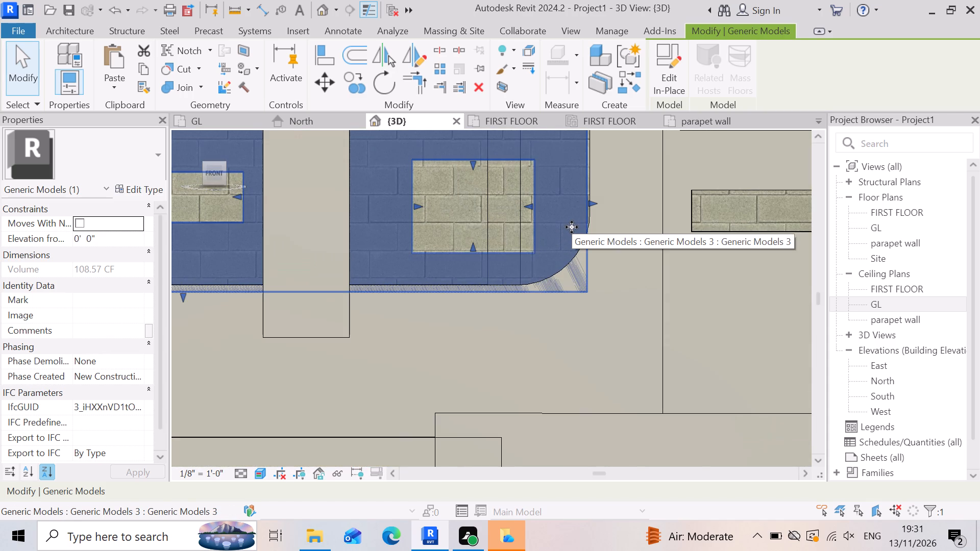
scroll(575, 228, "up", 2)
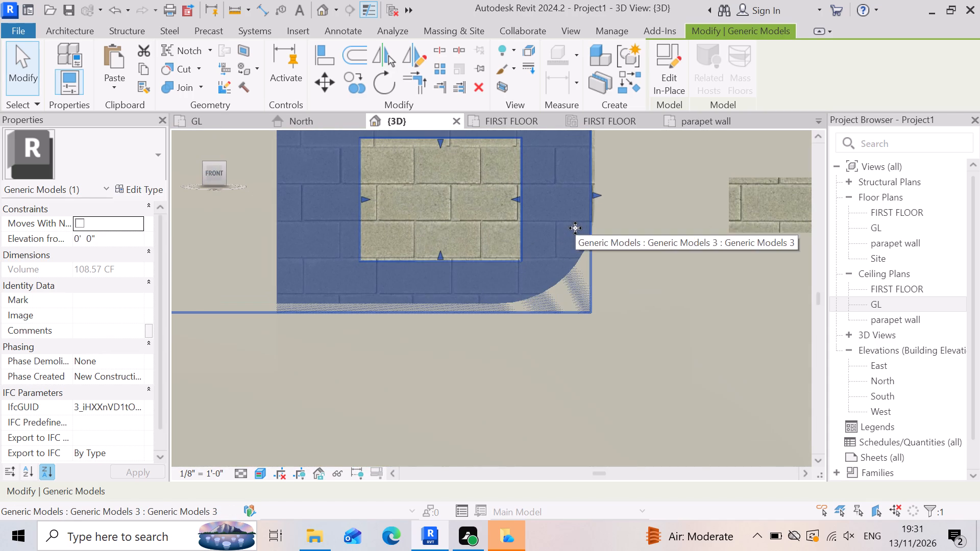
scroll(576, 228, "down", 5)
scroll(481, 268, "down", 2)
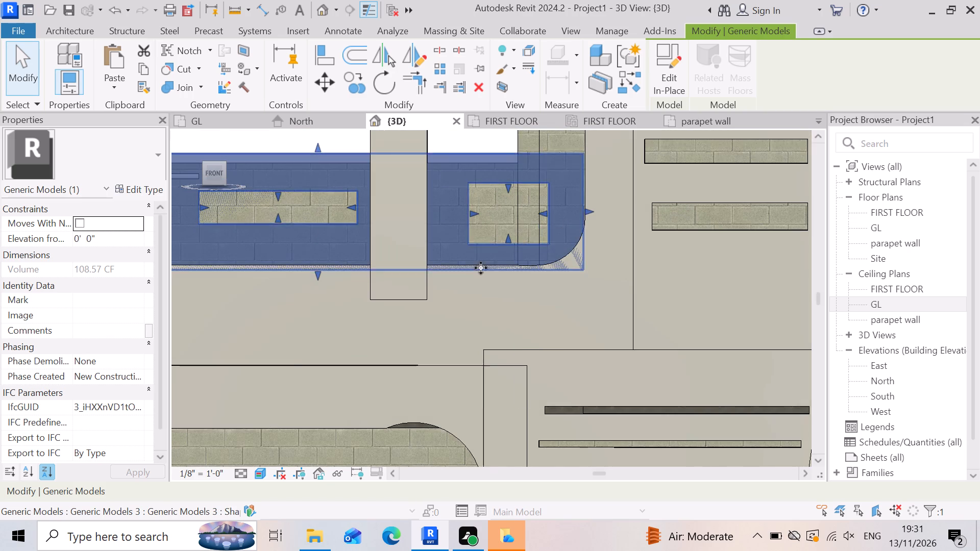
scroll(481, 268, "down", 3)
scroll(542, 325, "down", 3)
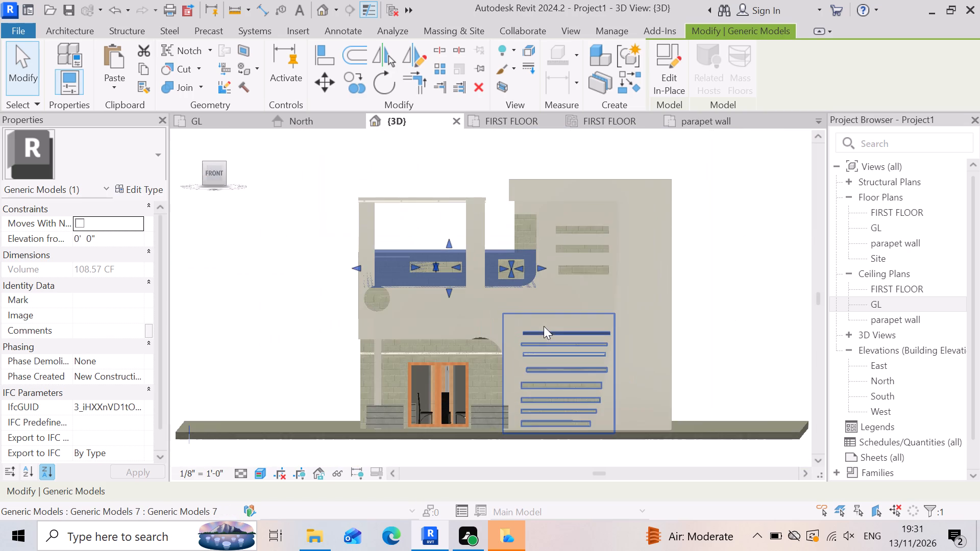
left_click(220, 369)
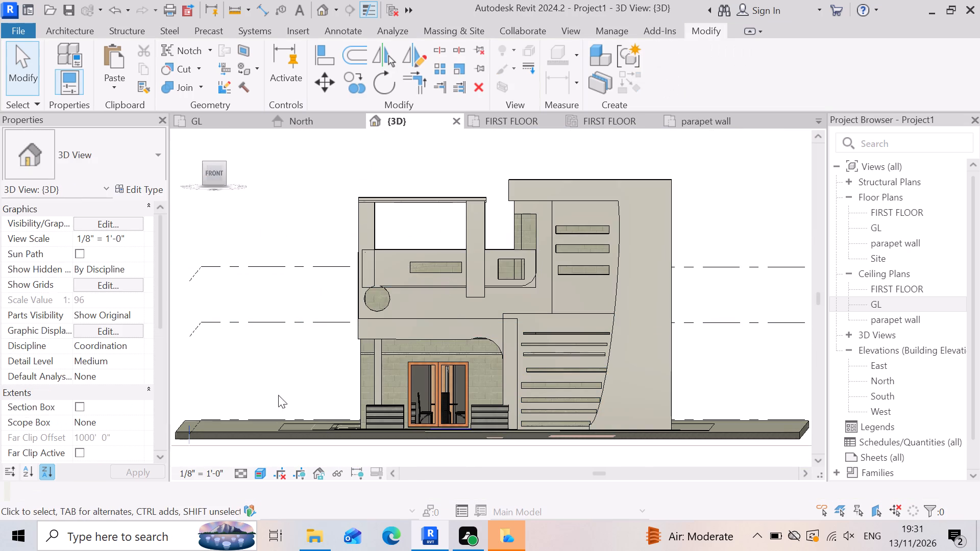
Select the compound ceiling whose edge shows as a light strip across the masonry wall above the entrance doors.
scroll(494, 366, "up", 1)
scroll(554, 324, "up", 1)
scroll(571, 295, "down", 4)
scroll(579, 374, "up", 4)
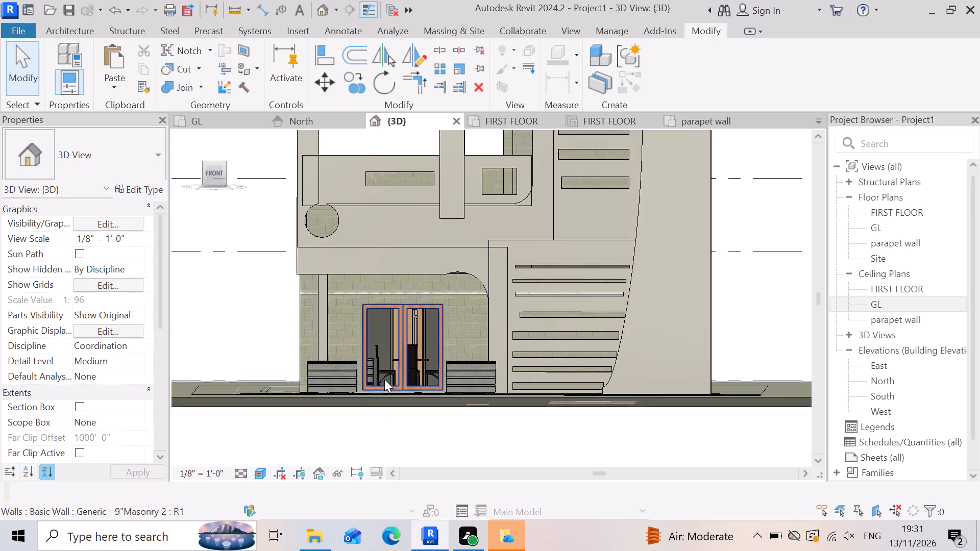
scroll(385, 378, "up", 2)
scroll(232, 251, "up", 2)
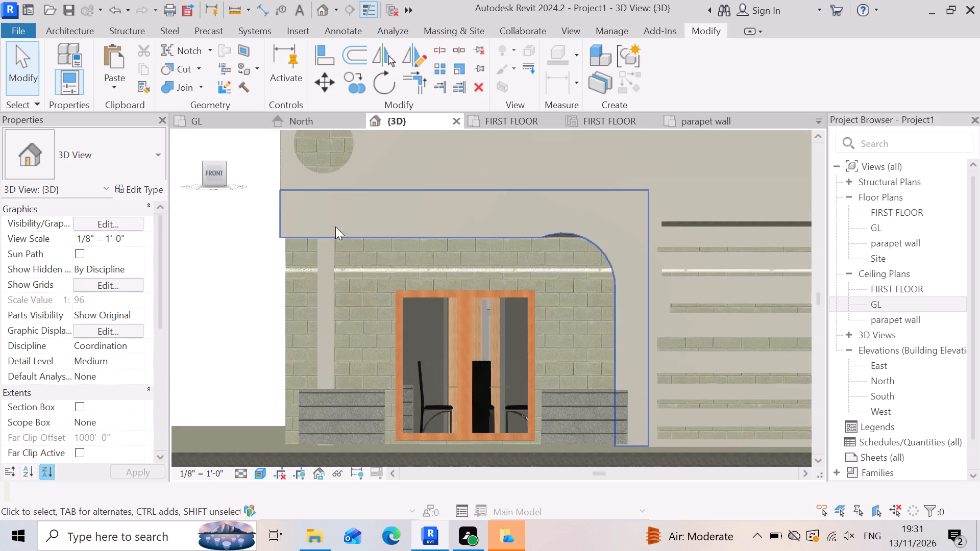
scroll(486, 256, "up", 12)
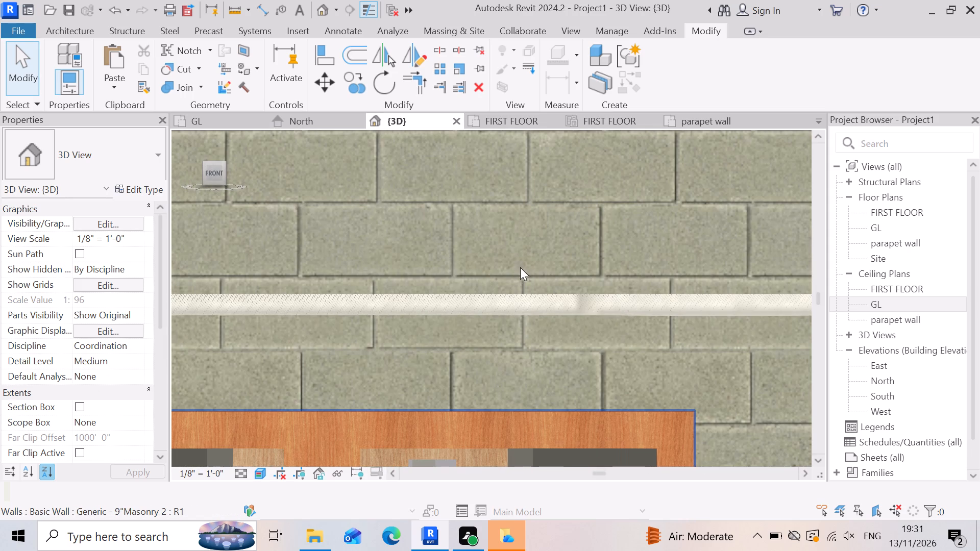
left_click(513, 309)
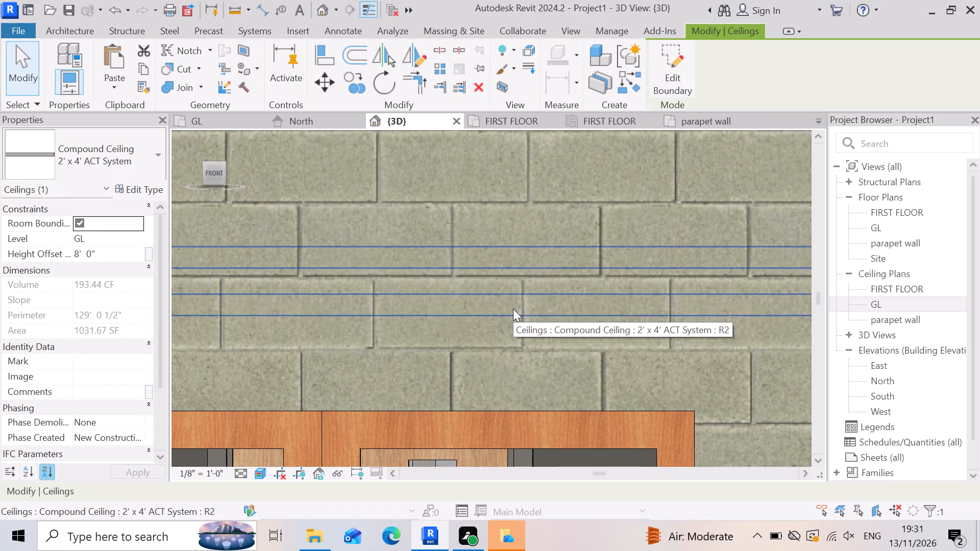
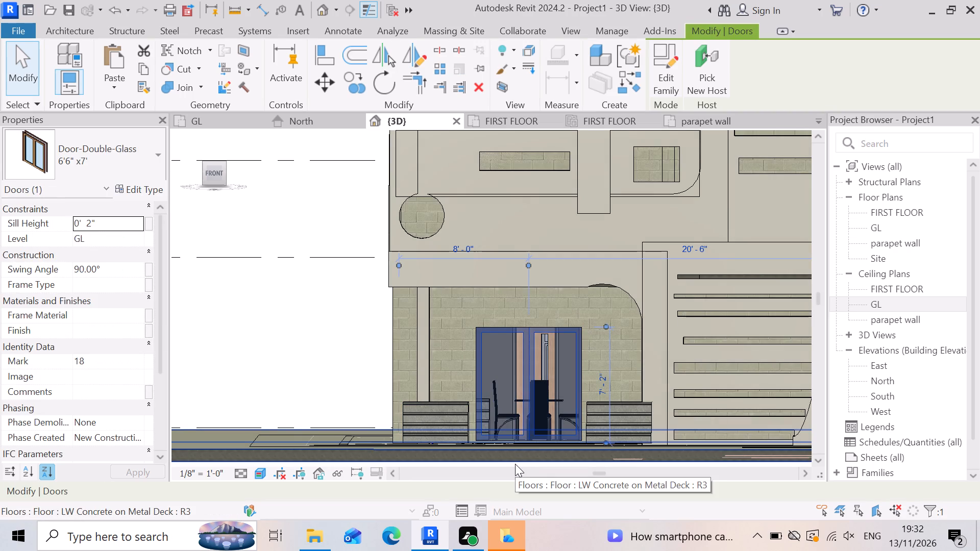
Nudge the double glass entrance door left along the front wall until its centre is about 6'-2" from the wall's left end.
key("Left")
key("Left")
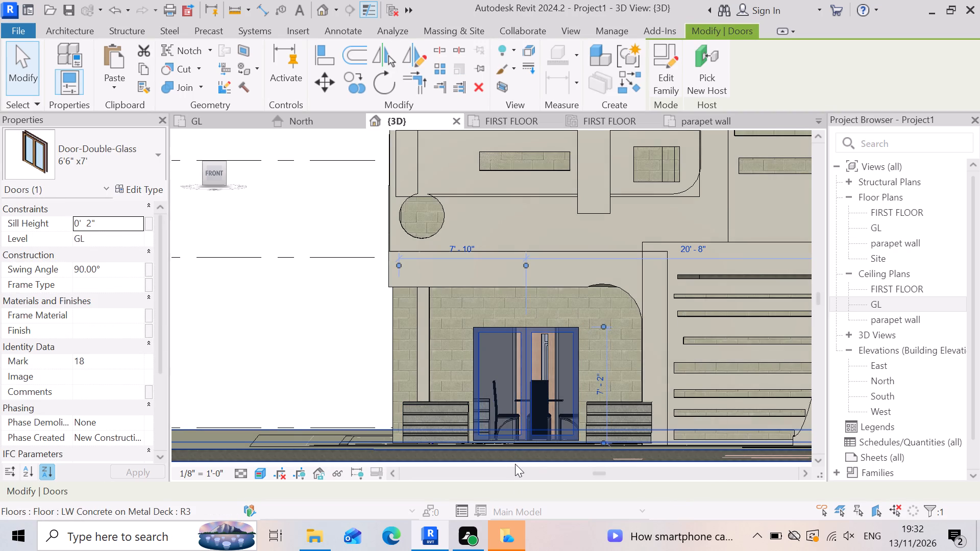
key("Left")
key("Left")
key("Left")
key("Left")
key("Left")
key("Left")
key("Left")
key("Left")
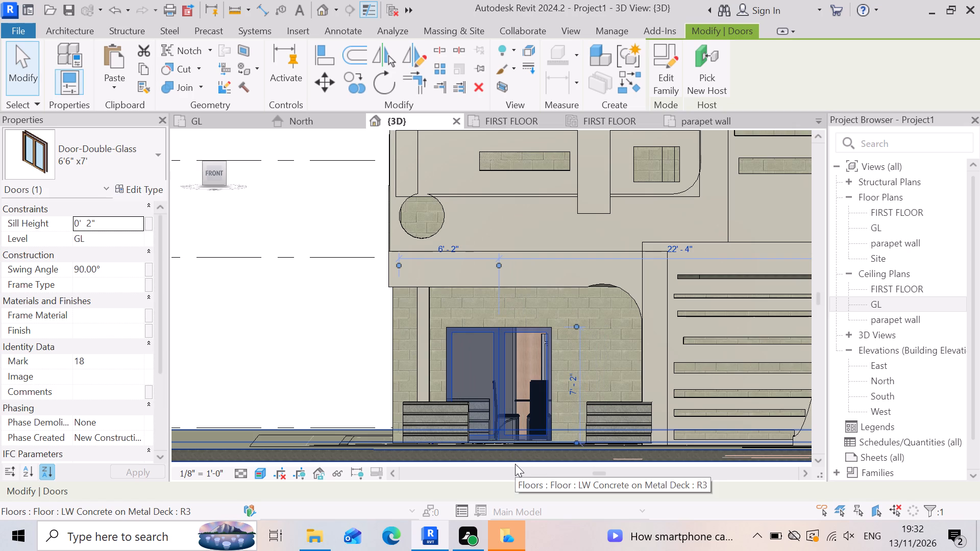
key("Escape")
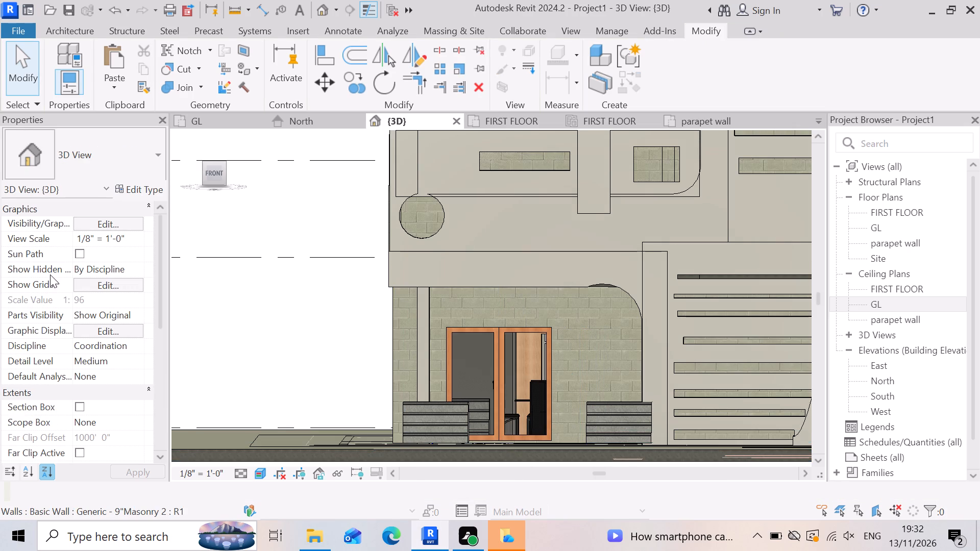
Place a 3'x 4' Window-Casement-Double-Sidelight on the ground-floor front wall, between the glass door and the curved opening edge.
left_click(56, 28)
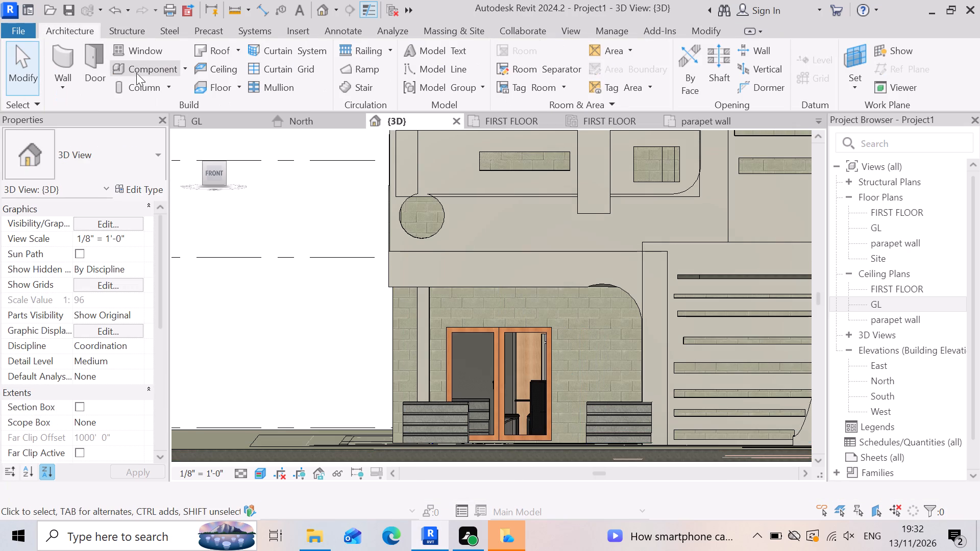
left_click(132, 53)
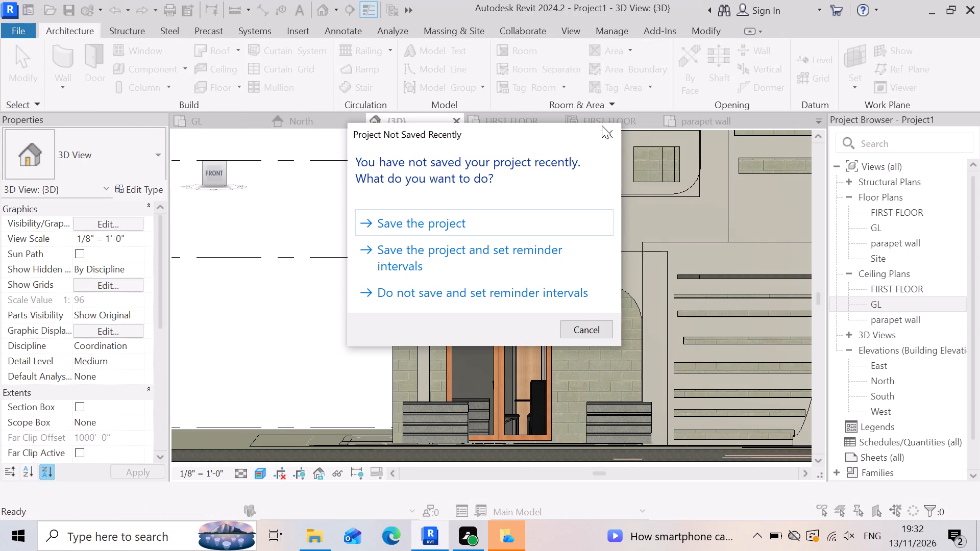
left_click(603, 131)
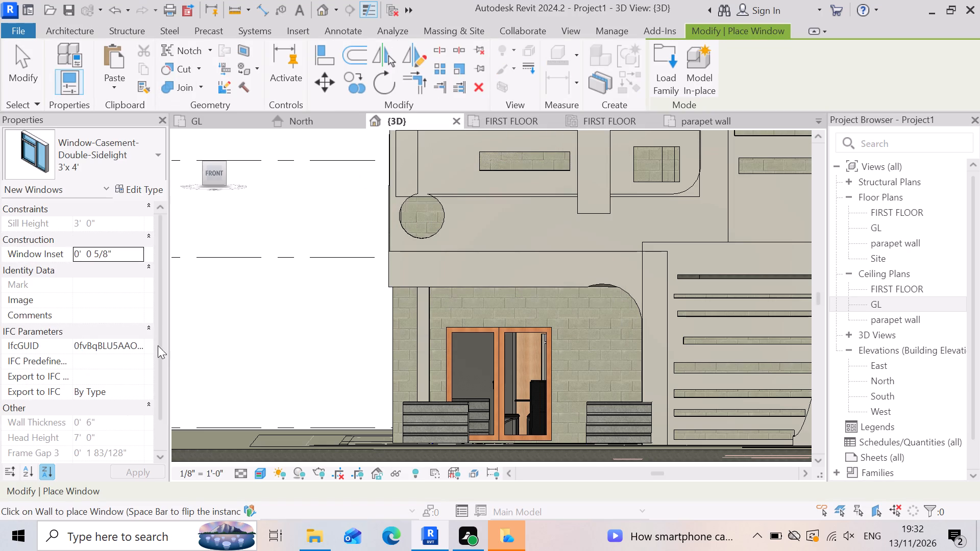
scroll(600, 349, "up", 3)
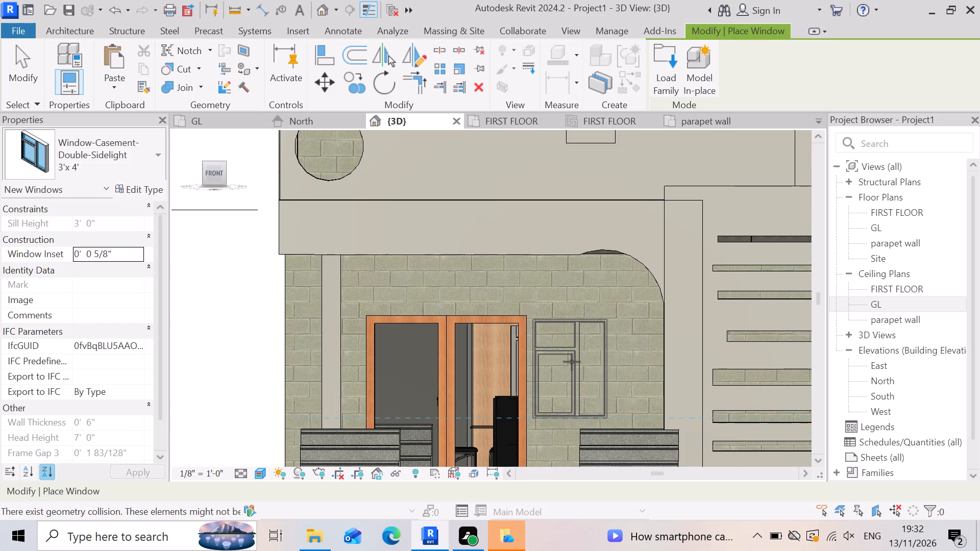
scroll(572, 362, "up", 3)
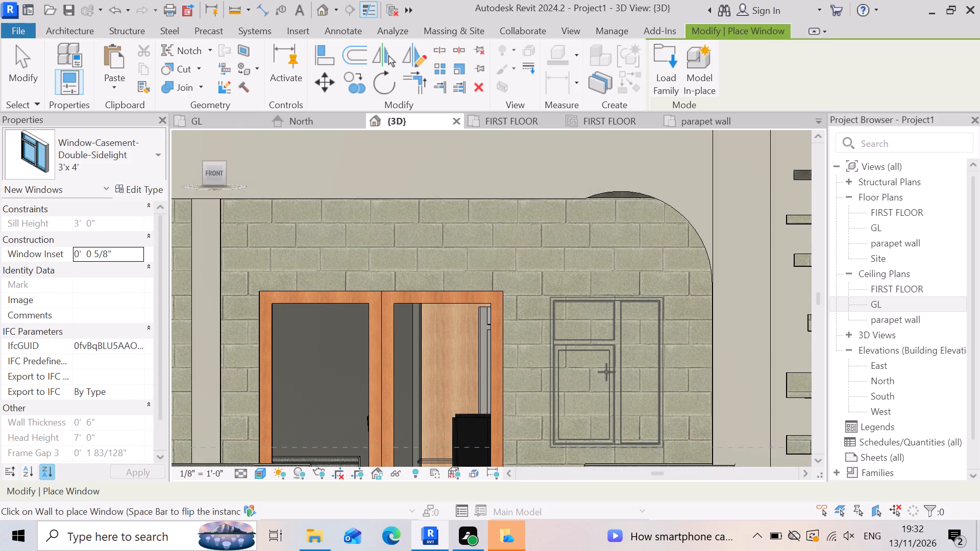
left_click(612, 372)
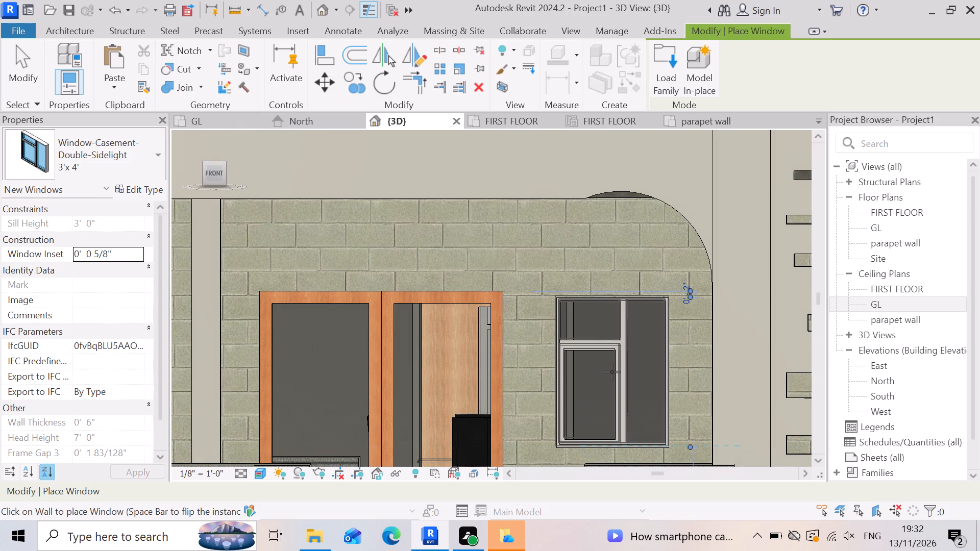
scroll(565, 355, "down", 3)
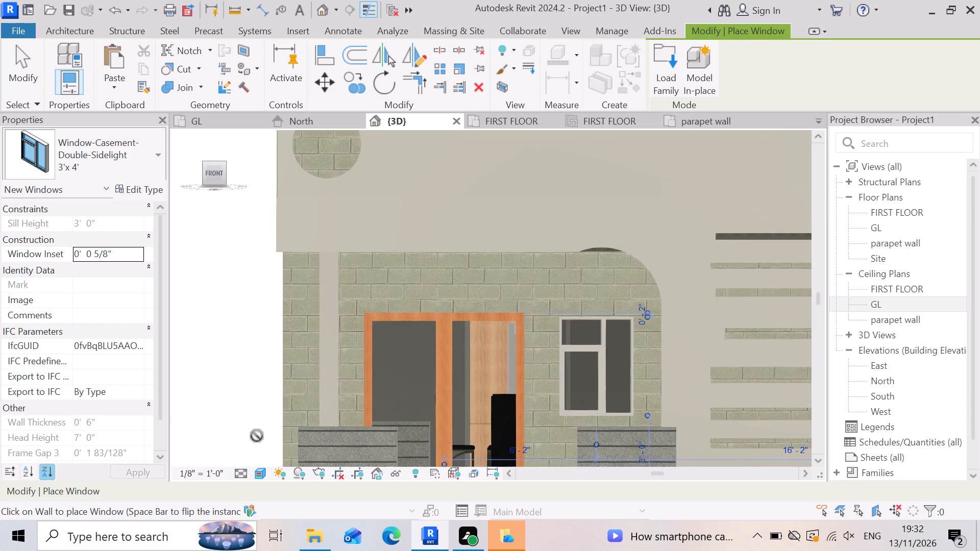
key("Escape")
scroll(393, 394, "down", 2)
key("Escape")
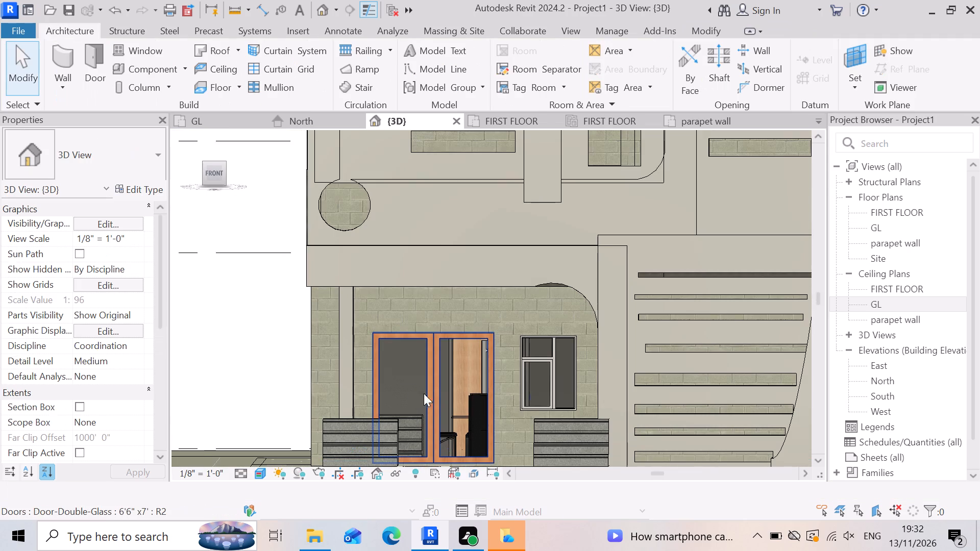
Examine the front entrance's glass door, window and precast steps up close from several angles.
scroll(484, 357, "down", 4)
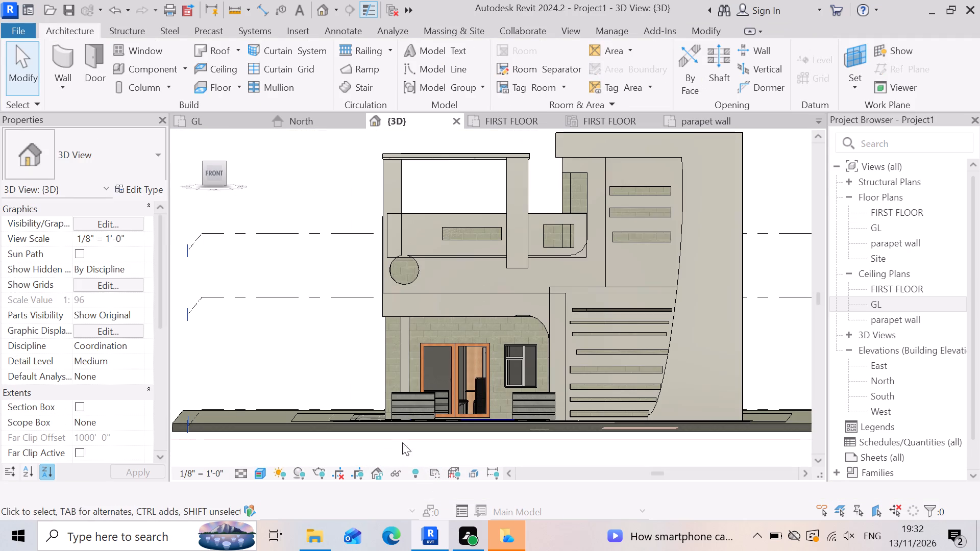
middle_click_drag(394, 430, 418, 448, "shift")
right_click_drag(394, 430, 418, 448, "shift")
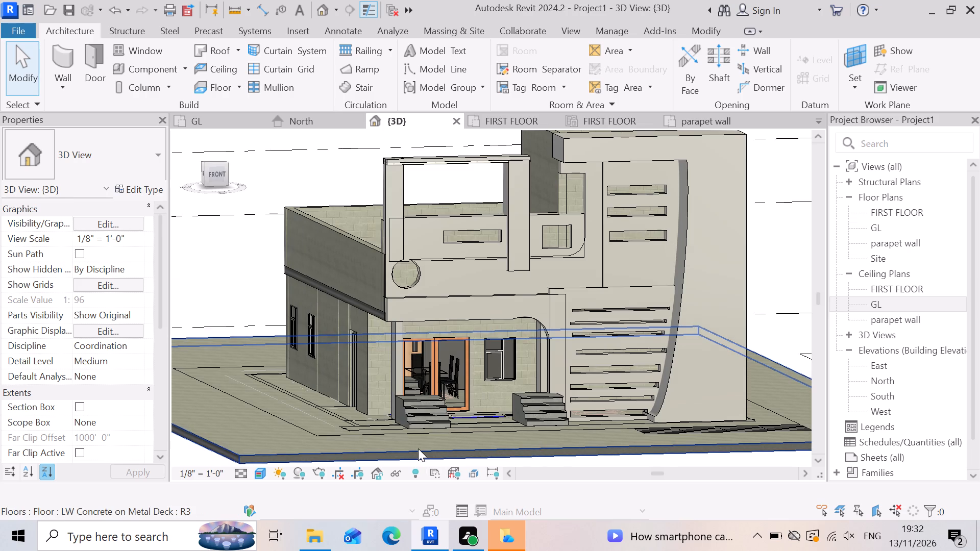
scroll(555, 445, "up", 1)
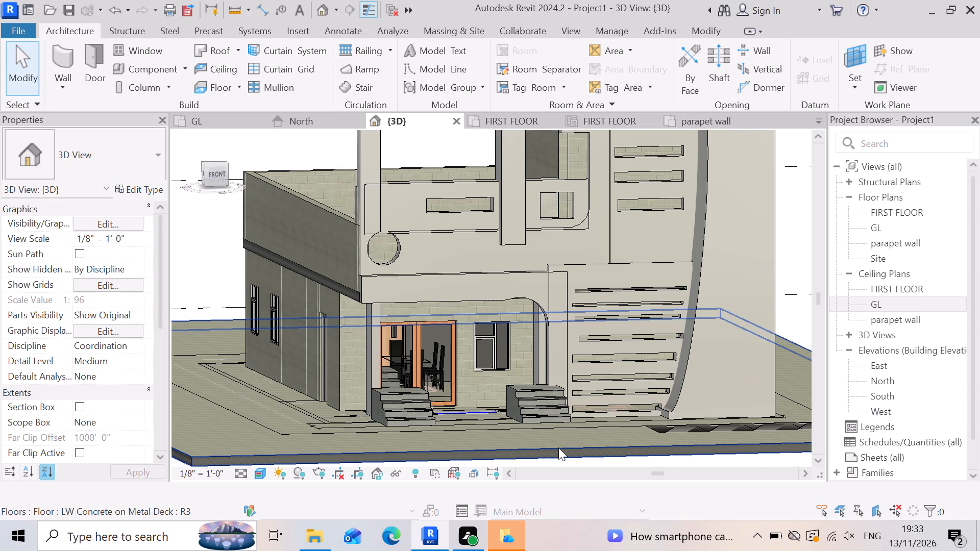
scroll(449, 391, "up", 3)
scroll(362, 397, "up", 3)
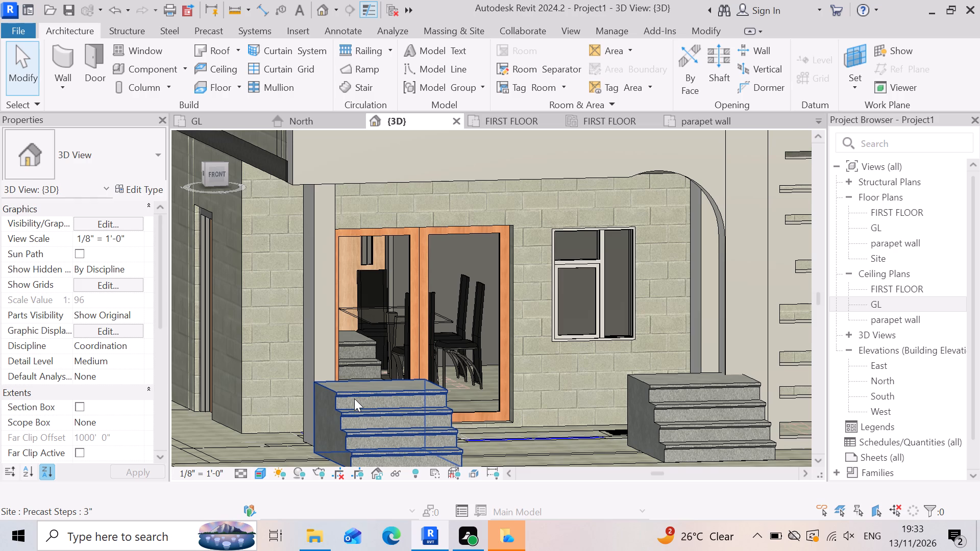
key("Escape")
scroll(366, 391, "up", 5)
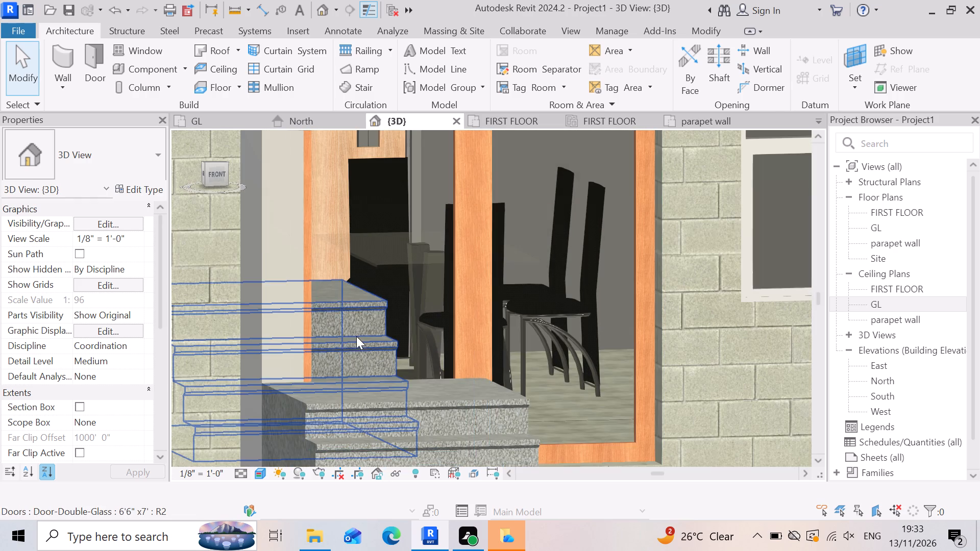
left_click(355, 333)
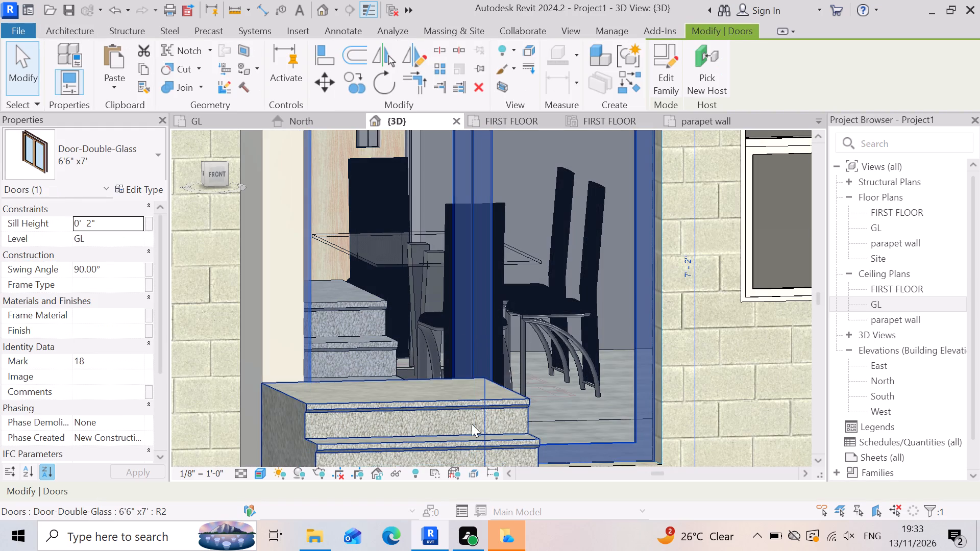
key("Escape")
scroll(341, 360, "down", 3)
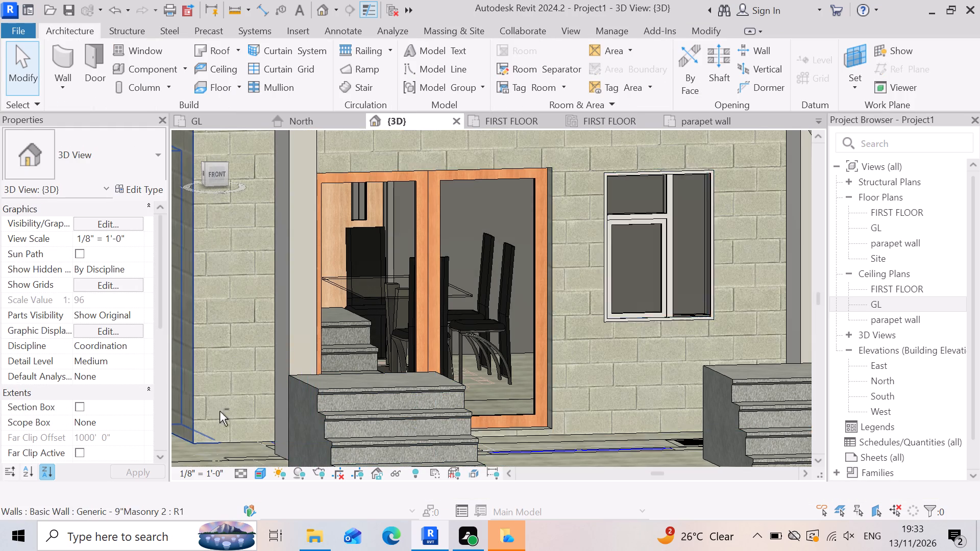
middle_click_drag(219, 410, 316, 418, "shift")
right_click_drag(220, 411, 316, 418, "shift")
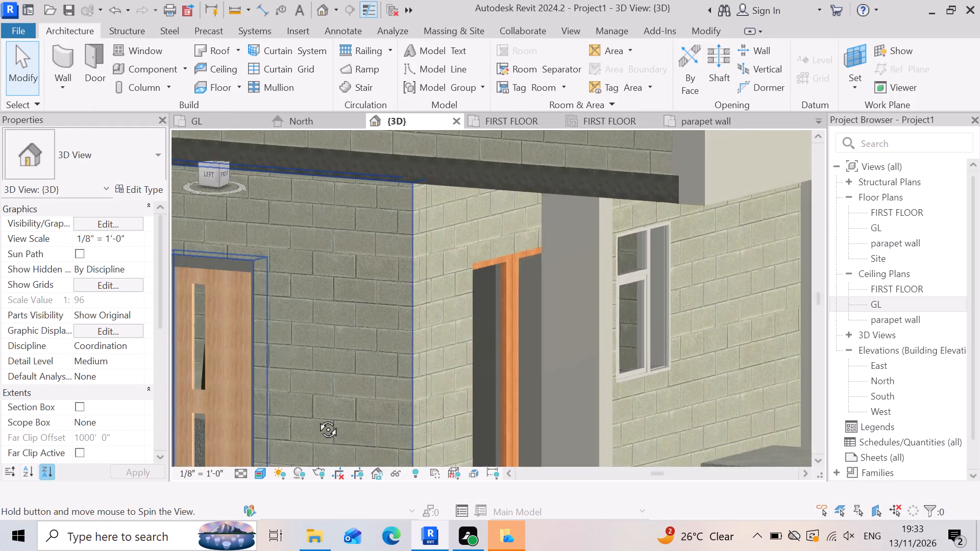
middle_click_drag(316, 418, 258, 390, "shift")
right_click_drag(316, 418, 258, 390, "shift")
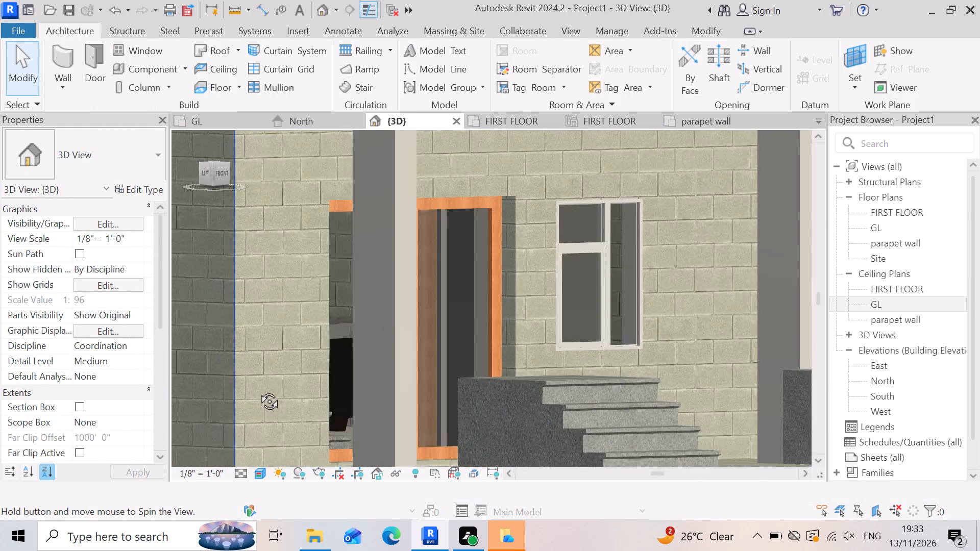
middle_click_drag(258, 390, 223, 377, "shift")
right_click_drag(258, 390, 219, 375, "shift")
middle_click_drag(498, 361, 494, 409, "shift")
right_click_drag(498, 361, 494, 409, "shift")
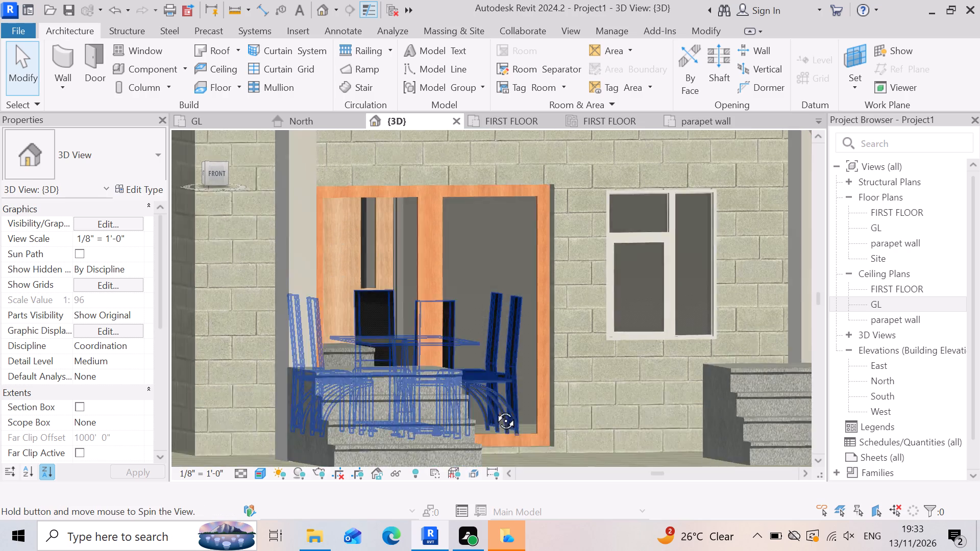
middle_click_drag(494, 409, 467, 420, "shift")
right_click_drag(494, 409, 466, 420, "shift")
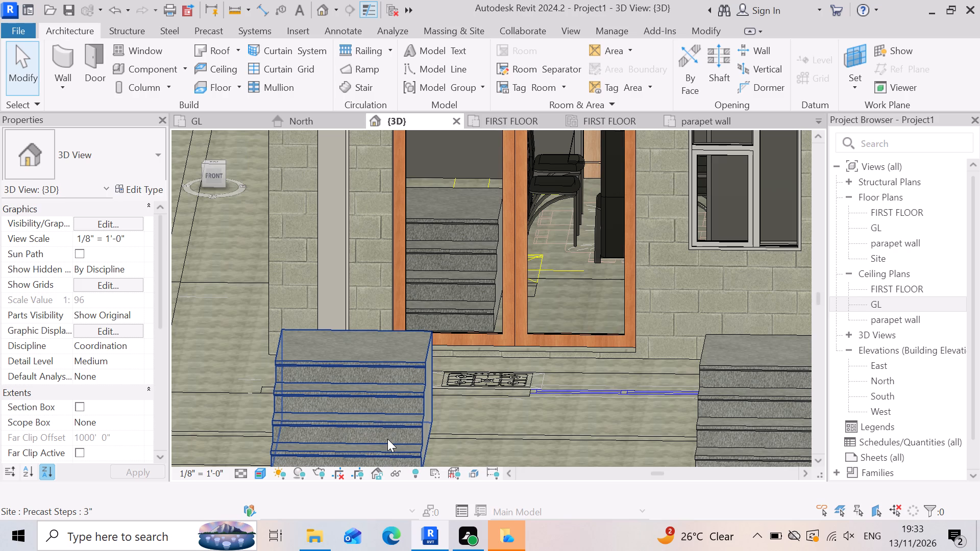
Examine the whole front facade and its entrance from the front, above and an oblique low angle.
scroll(516, 347, "down", 5)
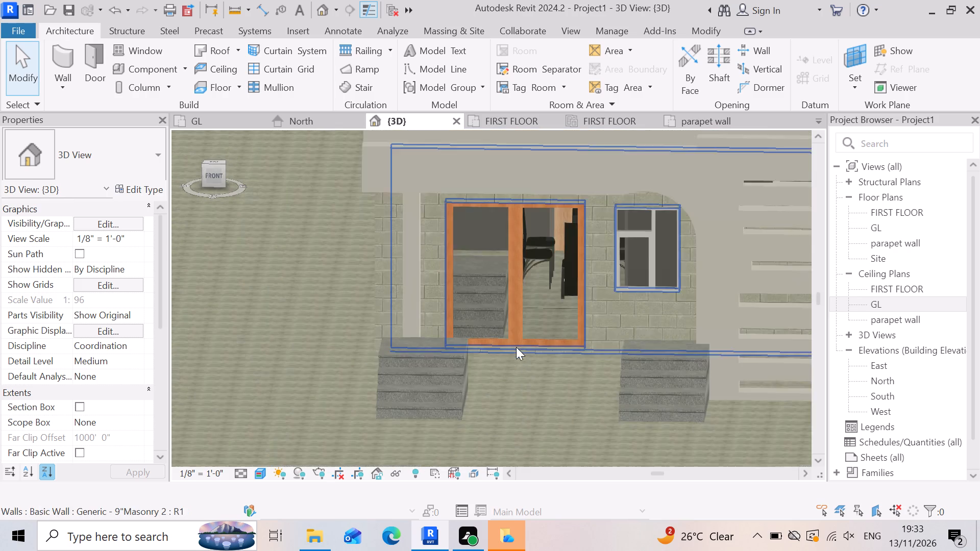
scroll(516, 347, "down", 3)
scroll(375, 440, "down", 4)
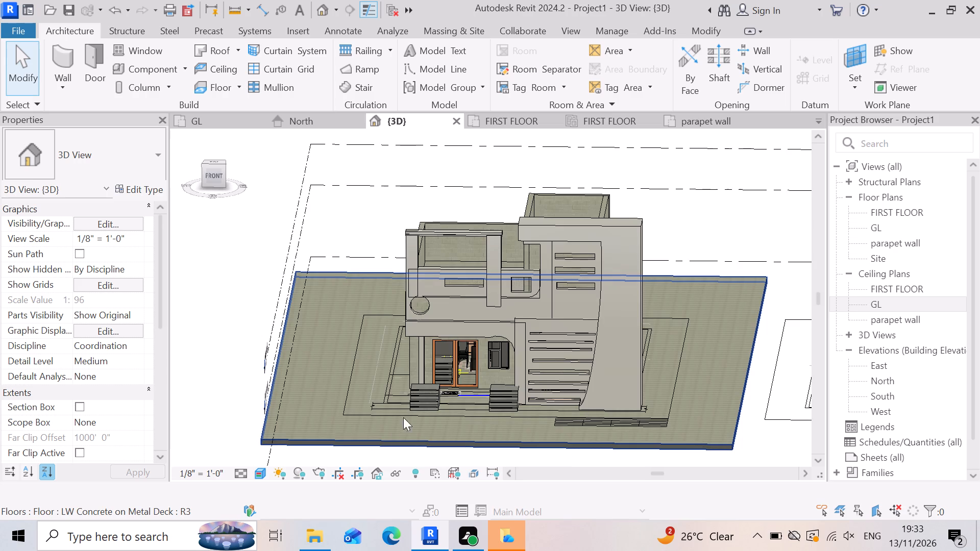
middle_click_drag(379, 454, 383, 421, "shift")
right_click_drag(379, 448, 383, 421, "shift")
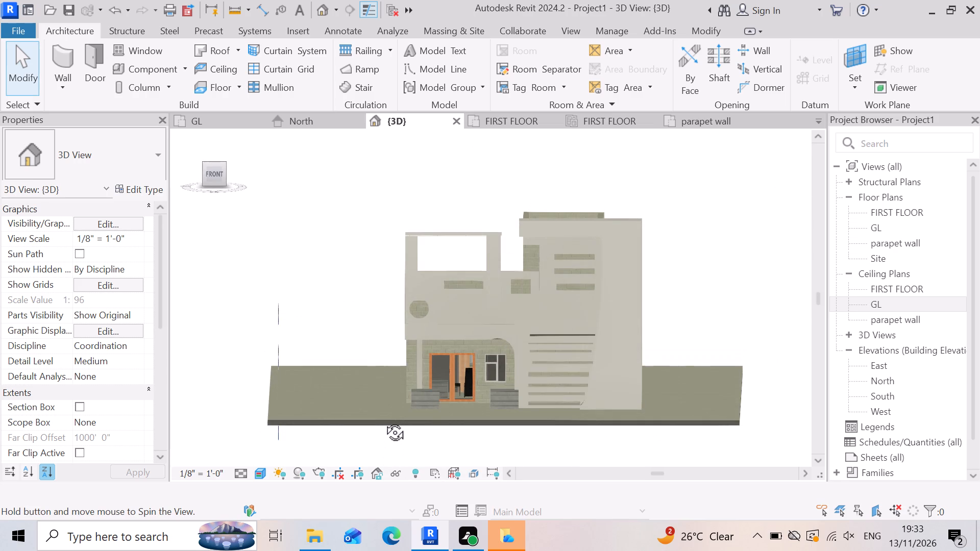
middle_click_drag(383, 421, 383, 417, "shift")
right_click_drag(383, 421, 383, 417, "shift")
scroll(381, 415, "up", 3)
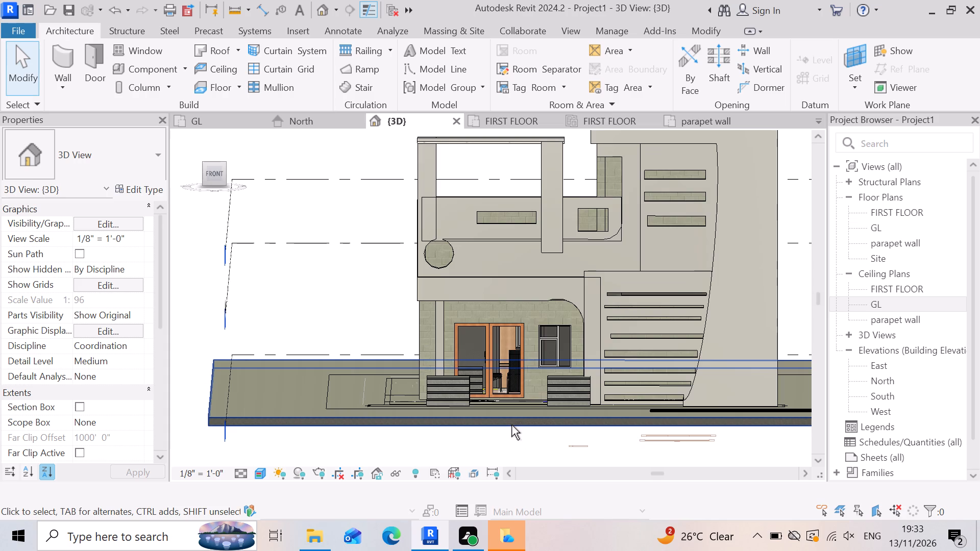
scroll(511, 425, "up", 2, "shift")
right_click_drag(511, 425, 543, 404, "shift")
middle_click_drag(511, 425, 543, 404, "shift")
right_click_drag(519, 458, 513, 469, "shift")
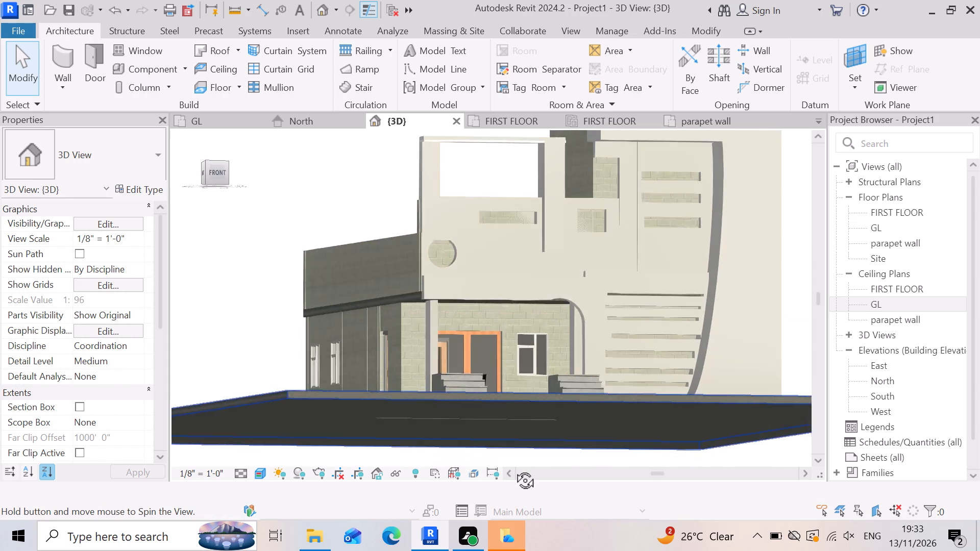
right_click_drag(513, 469, 512, 474, "shift")
scroll(758, 369, "up", 3)
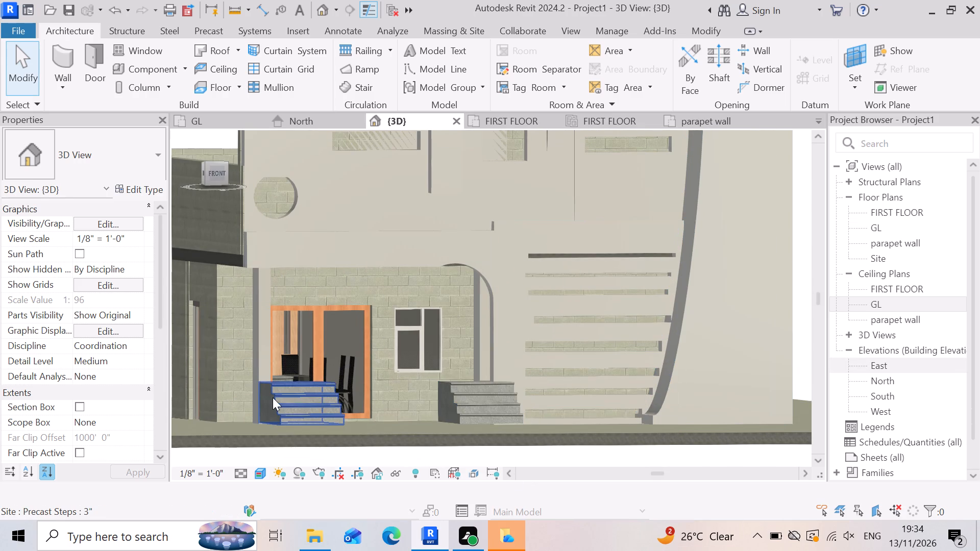
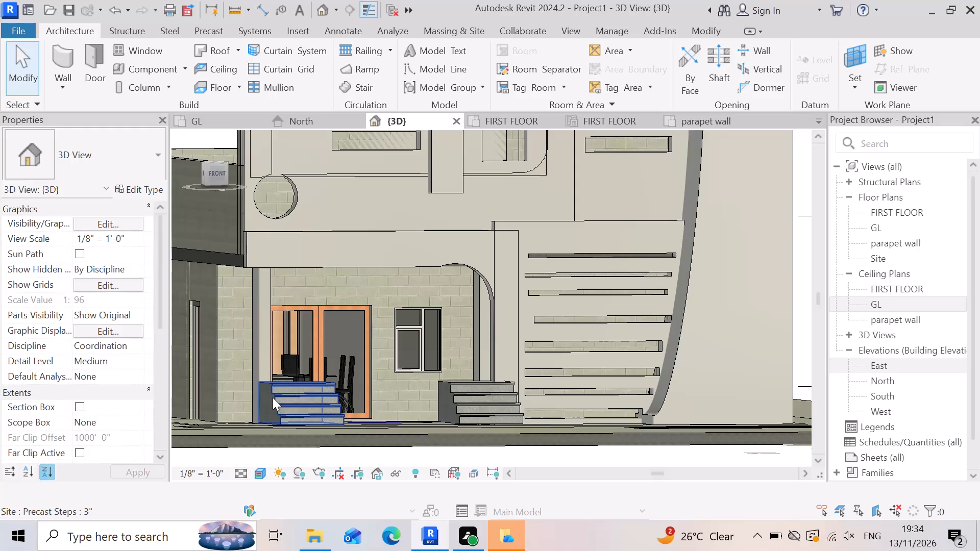
Examine the house exterior from the front and side corner, including the entrance steps, slotted curved wall and side wall.
scroll(250, 277, "down", 2)
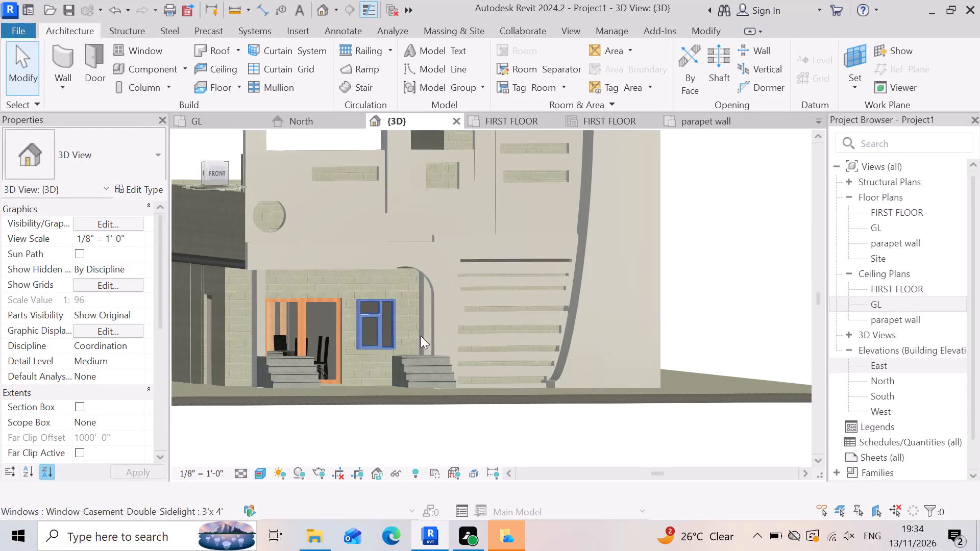
right_click_drag(560, 394, 519, 402, "shift")
middle_click_drag(558, 394, 519, 402, "shift")
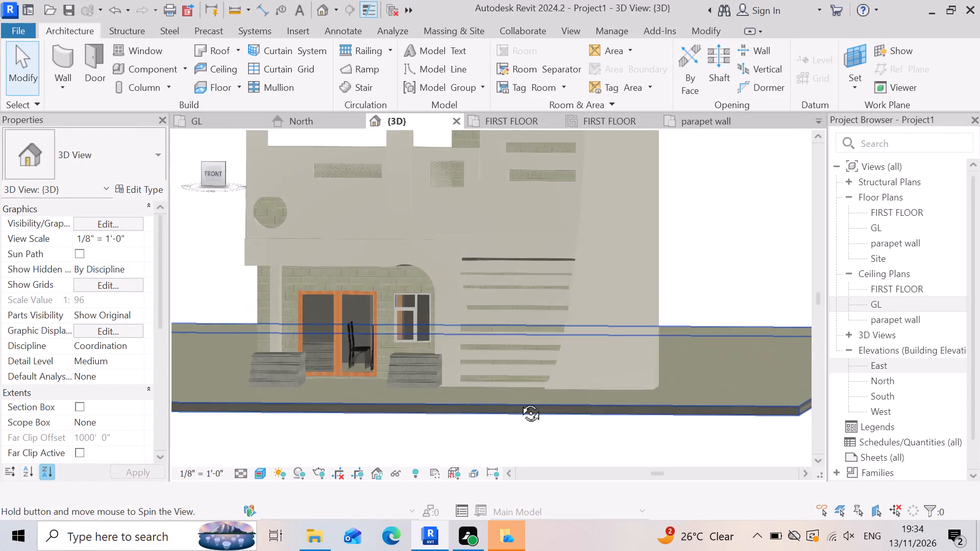
right_click_drag(519, 402, 429, 432, "shift")
middle_click_drag(519, 402, 429, 432, "shift")
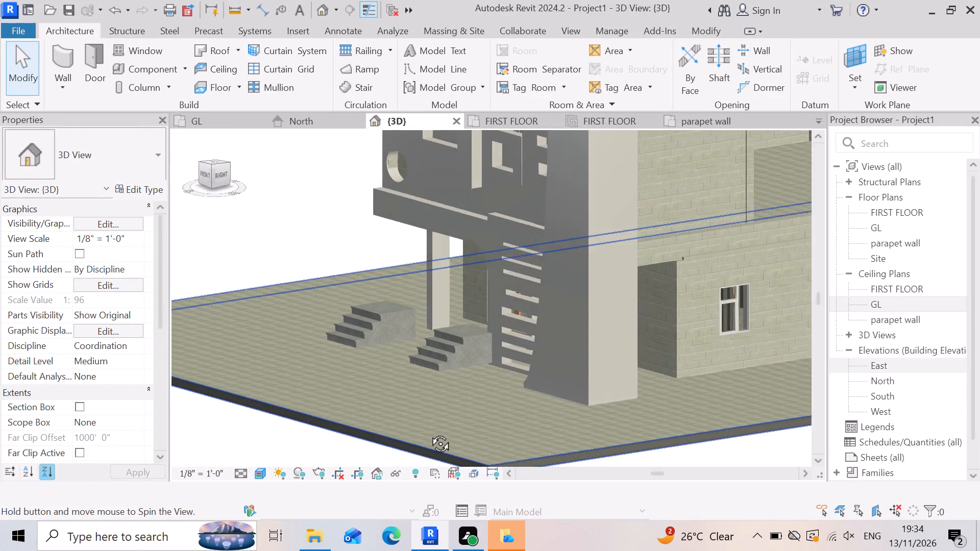
middle_click_drag(429, 432, 381, 435, "shift")
right_click_drag(429, 432, 381, 435, "shift")
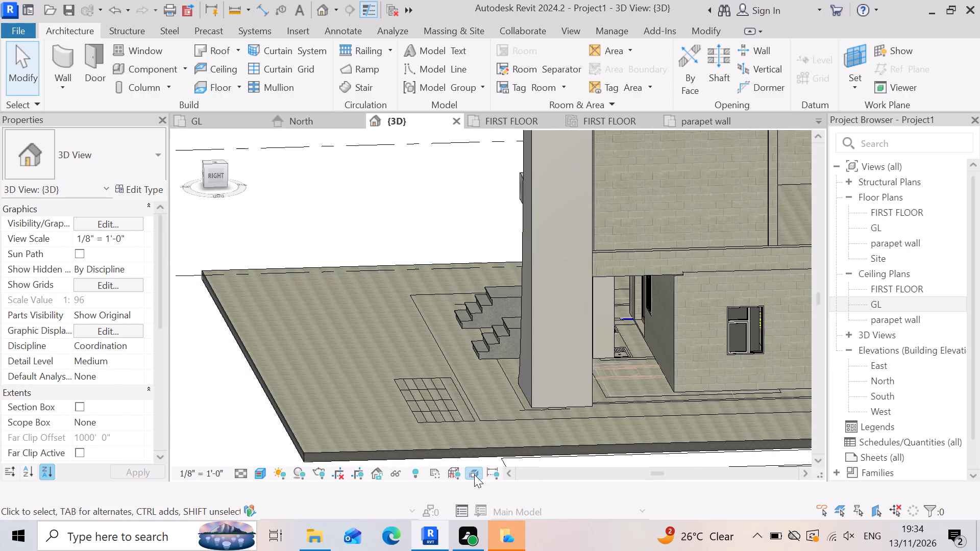
scroll(461, 480, "down", 2)
middle_click_drag(455, 476, 450, 472)
right_click_drag(452, 474, 447, 467, "shift")
middle_click_drag(448, 470, 447, 467, "shift")
middle_click_drag(447, 467, 484, 453, "shift")
right_click_drag(447, 467, 491, 458, "shift")
scroll(378, 383, "down", 1)
right_click_drag(378, 383, 442, 381, "shift")
middle_click_drag(379, 383, 442, 381, "shift")
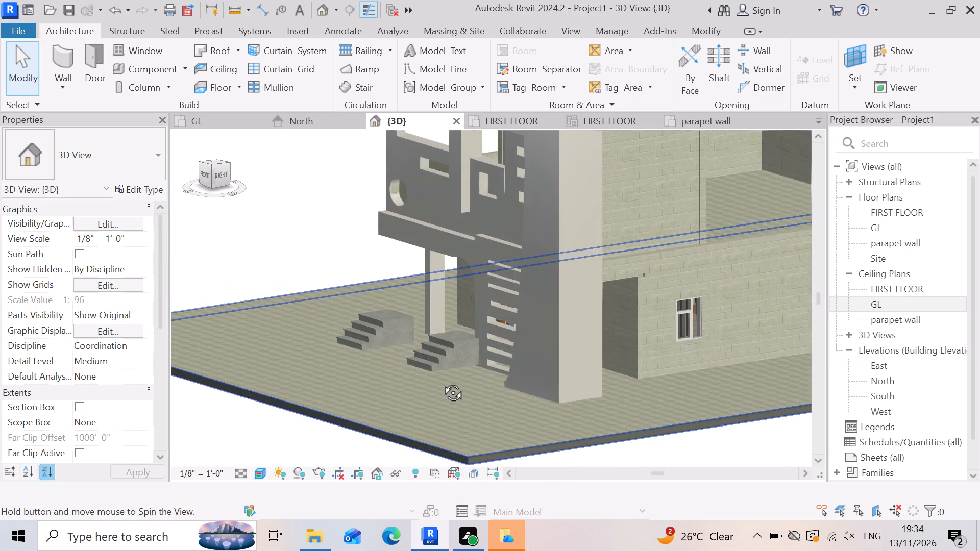
middle_click_drag(442, 381, 575, 382, "shift")
right_click_drag(442, 381, 537, 409, "shift")
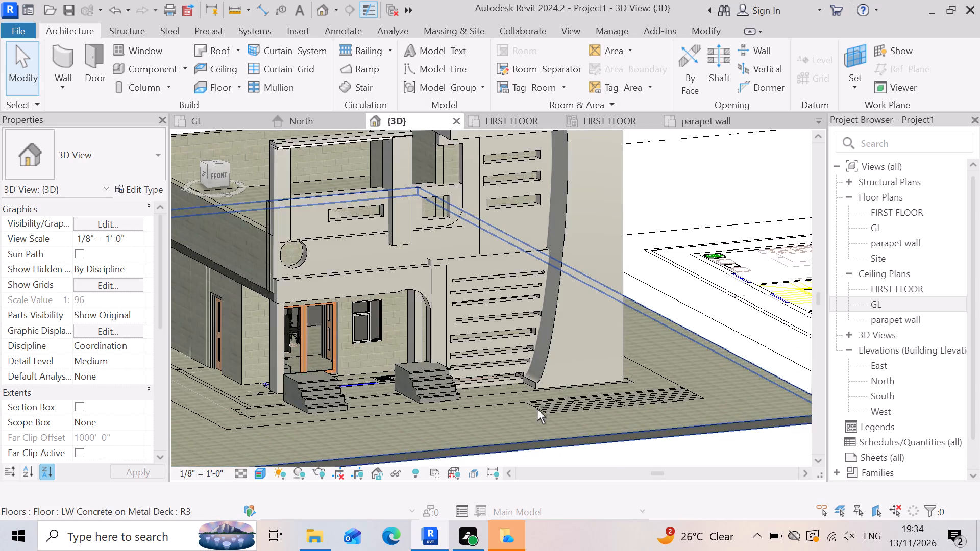
right_click_drag(537, 409, 516, 382, "shift")
middle_click_drag(534, 407, 517, 383, "shift")
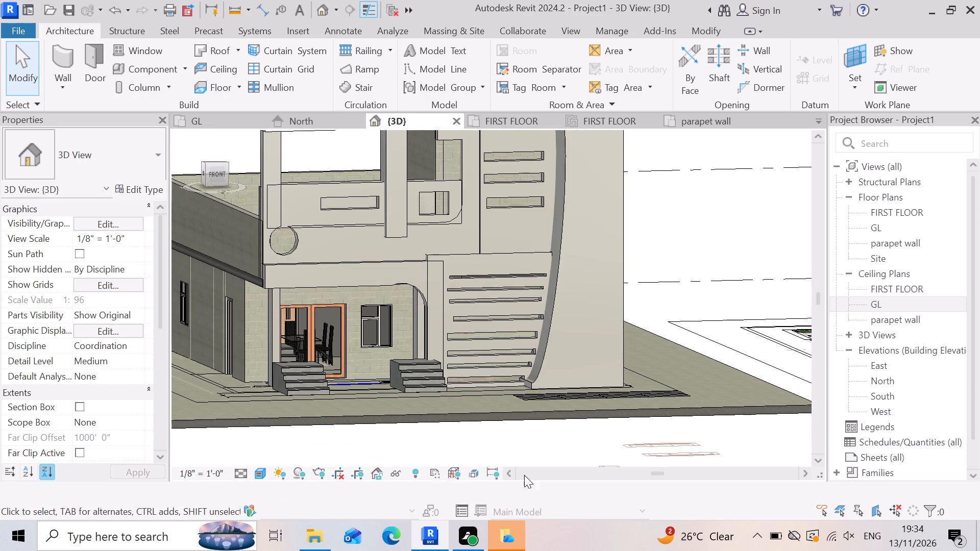
scroll(535, 470, "down", 1)
scroll(571, 442, "down", 2)
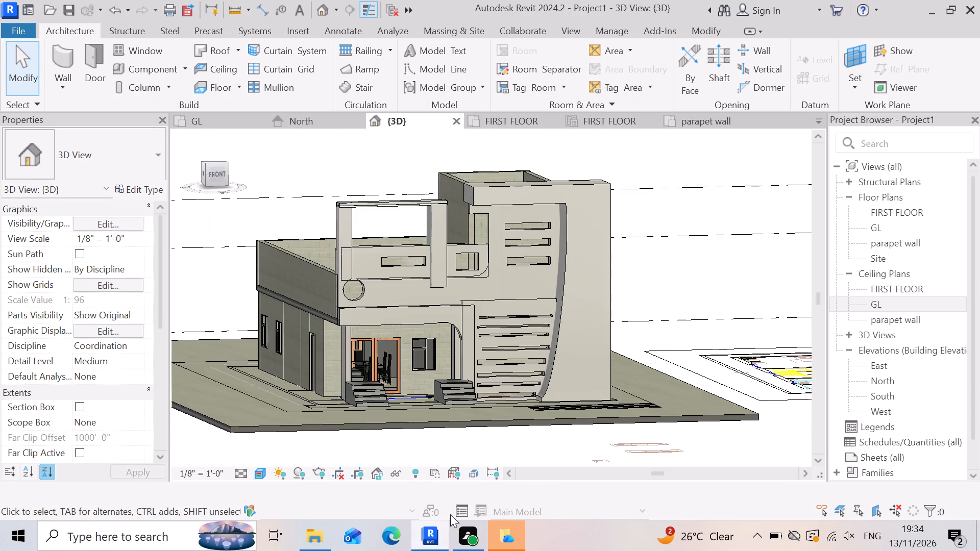
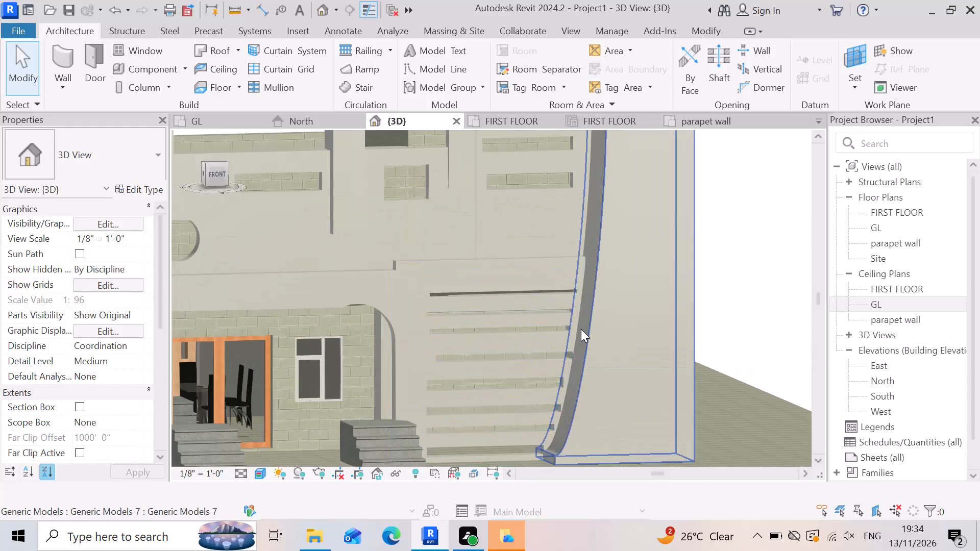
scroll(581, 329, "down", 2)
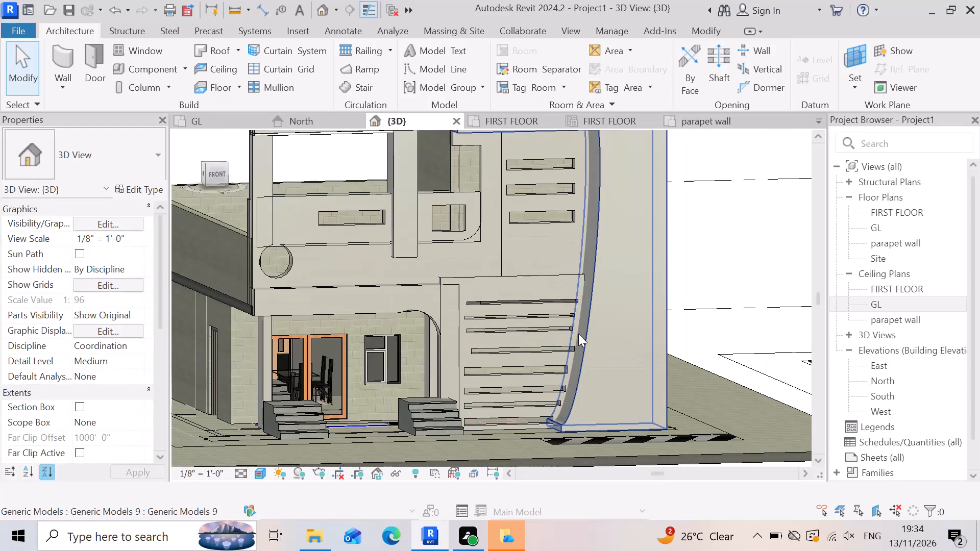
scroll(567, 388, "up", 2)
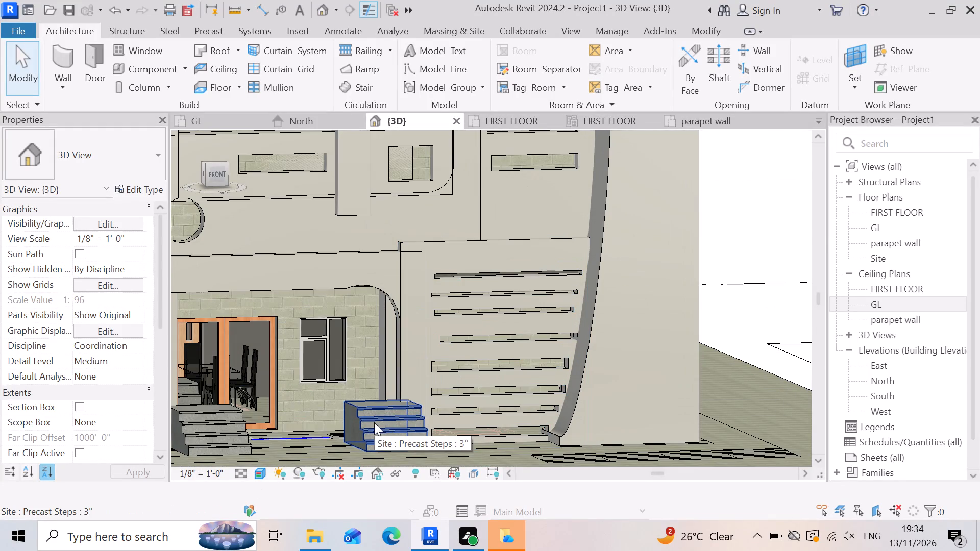
Save the project as a Revit project file named SIVA G+01 BUILDING in the Downloads folder.
left_click(18, 32)
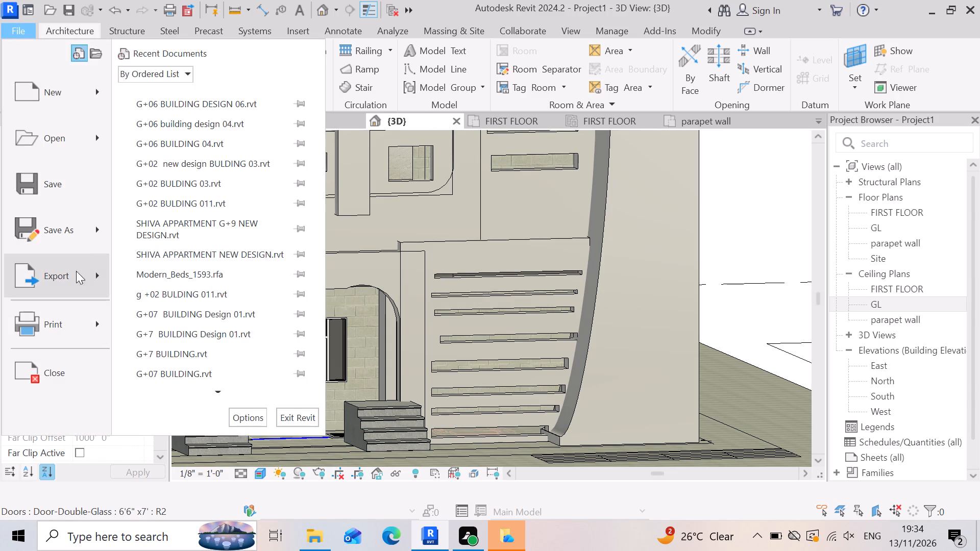
left_click(75, 236)
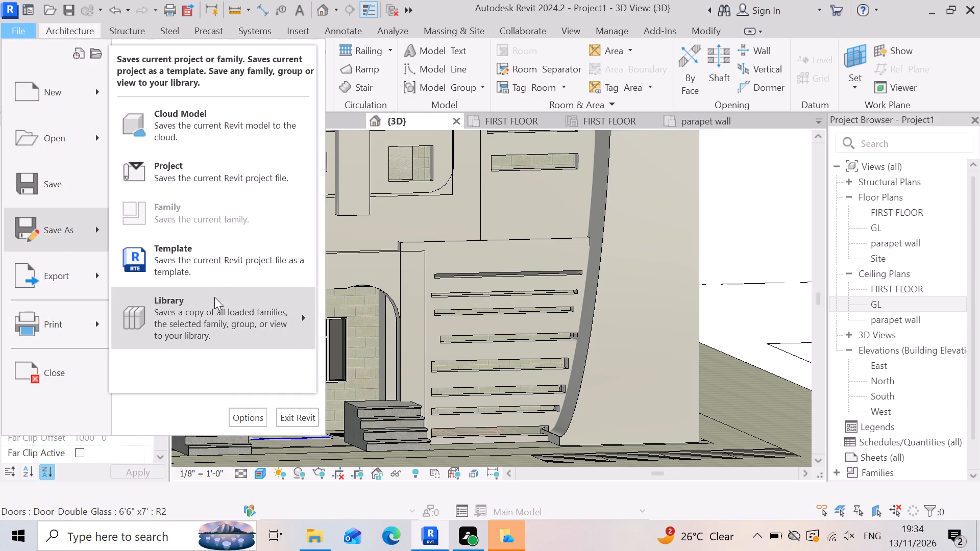
left_click(228, 181)
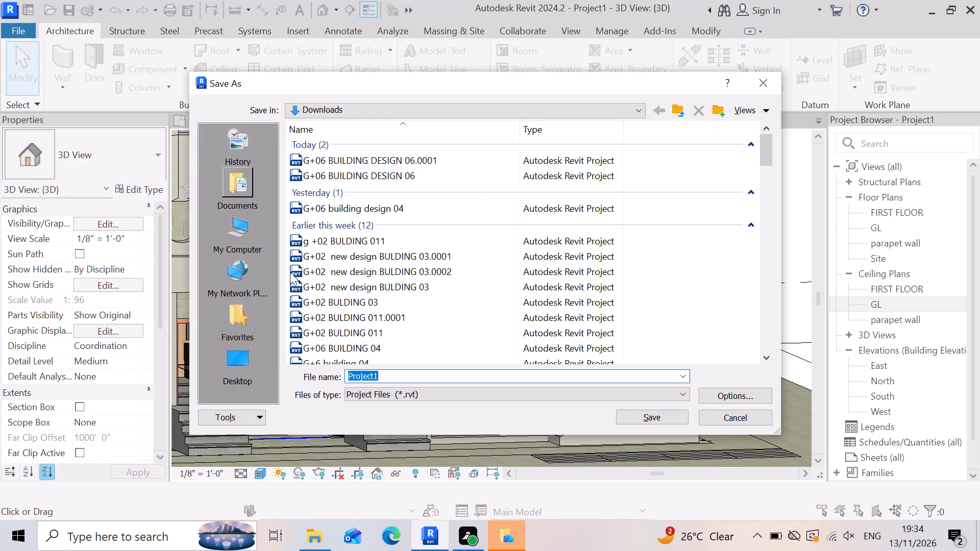
left_click(410, 377)
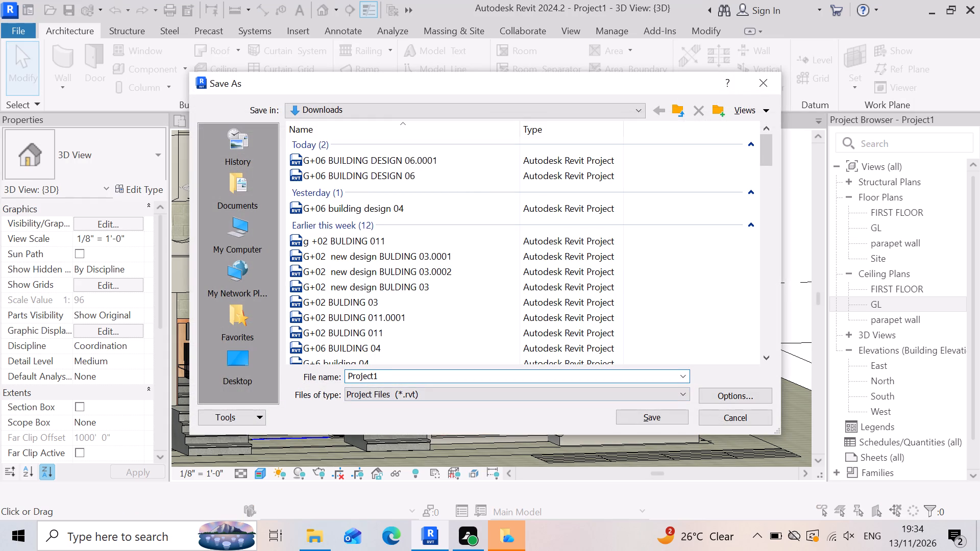
key("BackSpace")
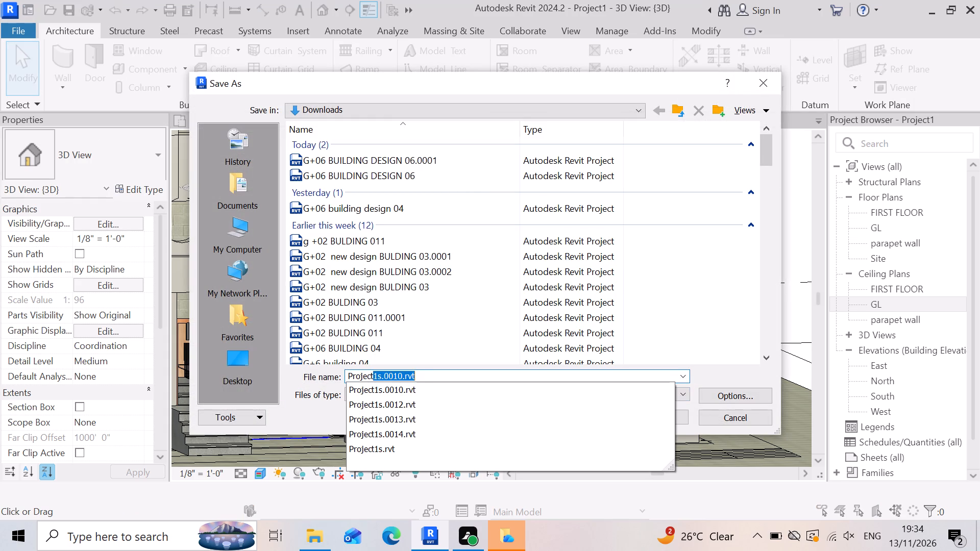
key("BackSpace")
key("BackSpace")
key("BackSpace")
key("BackSpace")
key("BackSpace")
key("BackSpace")
key("BackSpace")
key("BackSpace")
key("BackSpace")
key("BackSpace")
key("BackSpace")
key("BackSpace")
key("BackSpace")
key("BackSpace")
key("BackSpace")
key("BackSpace")
key("BackSpace")
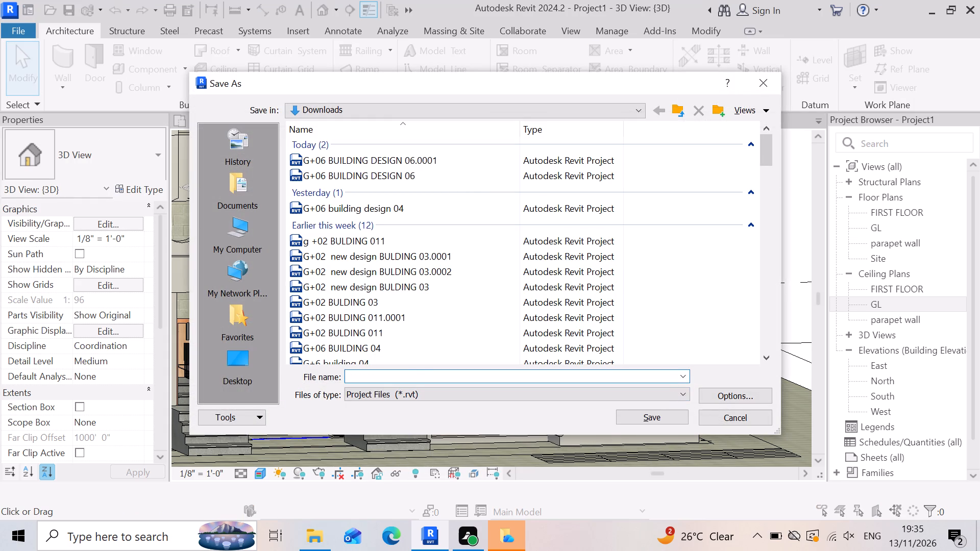
key("g")
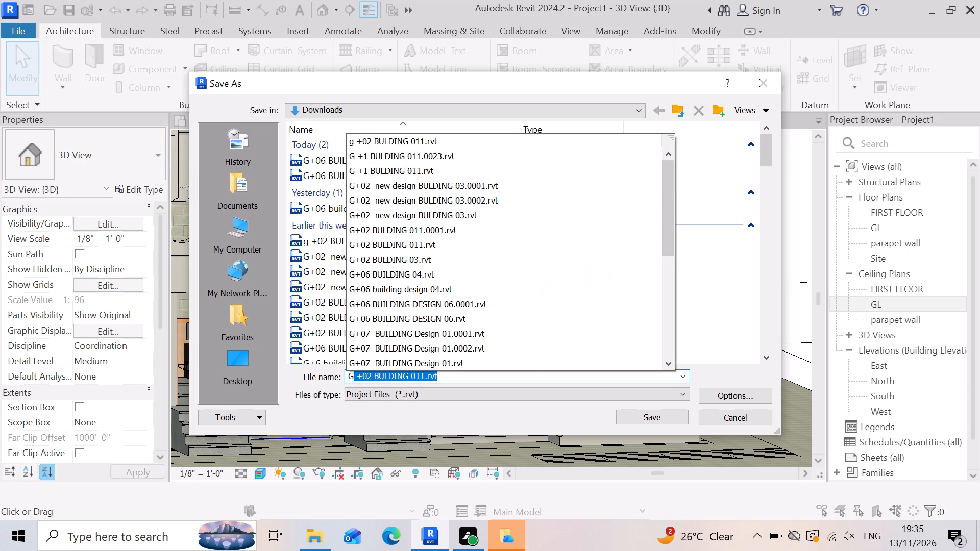
key("equal")
key("BackSpace")
key("BackSpace")
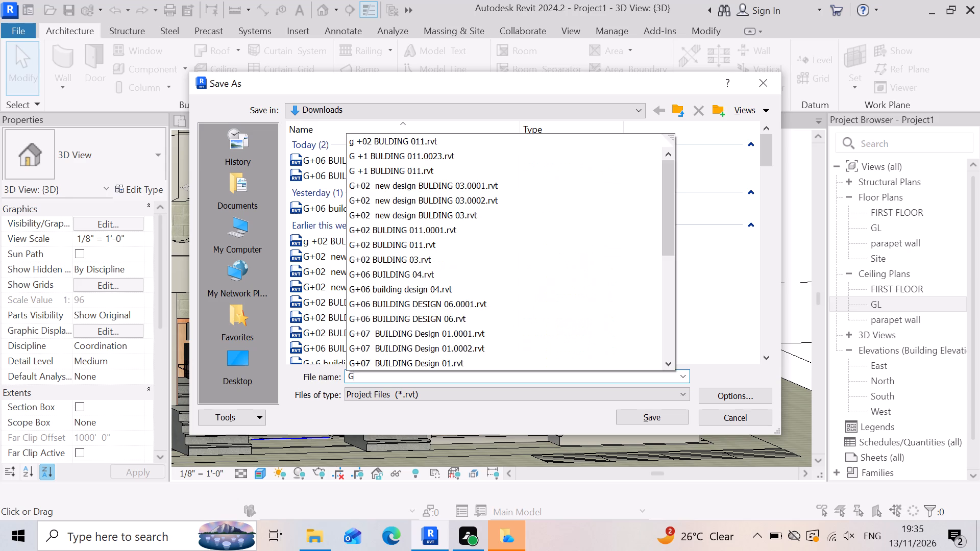
key("s")
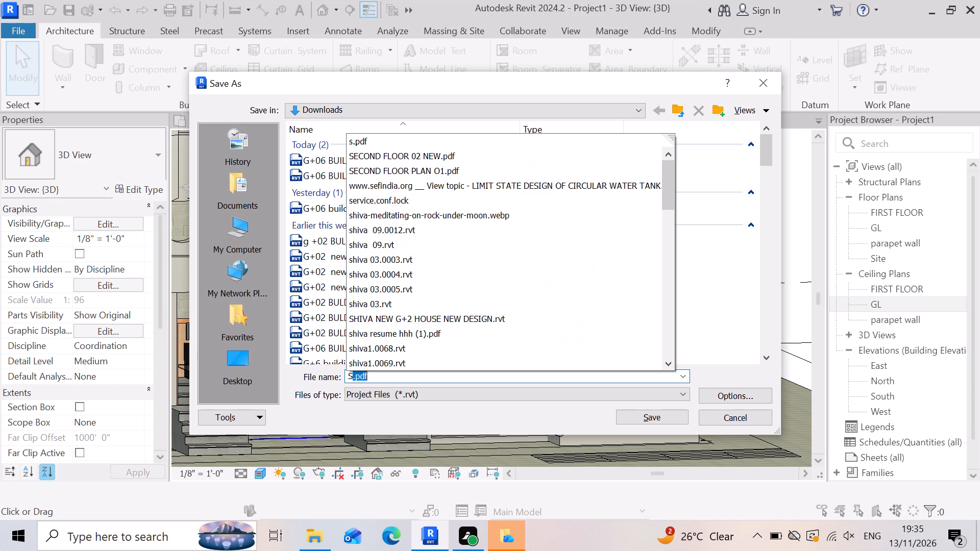
type("IVA")
key("space")
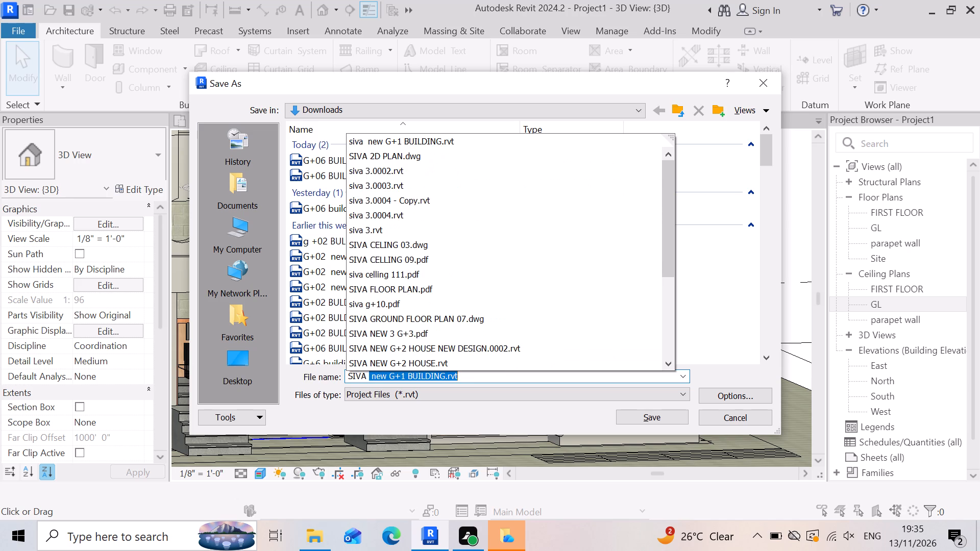
key("shift+plus")
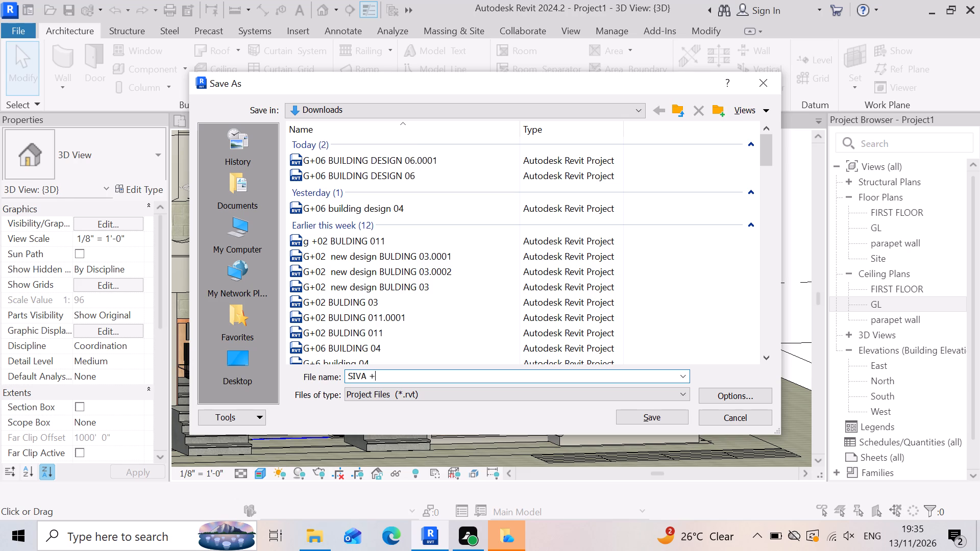
key("BackSpace")
key("g")
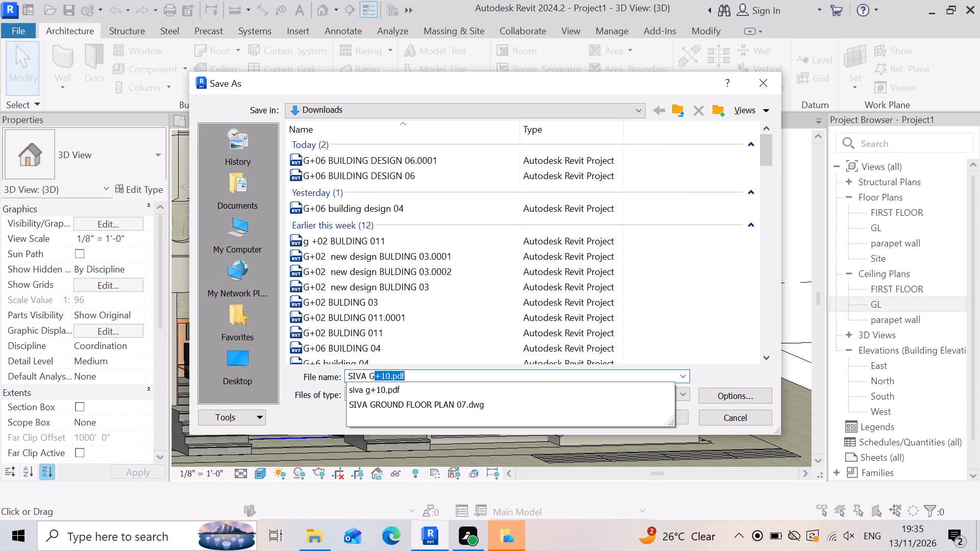
key("shift+plus")
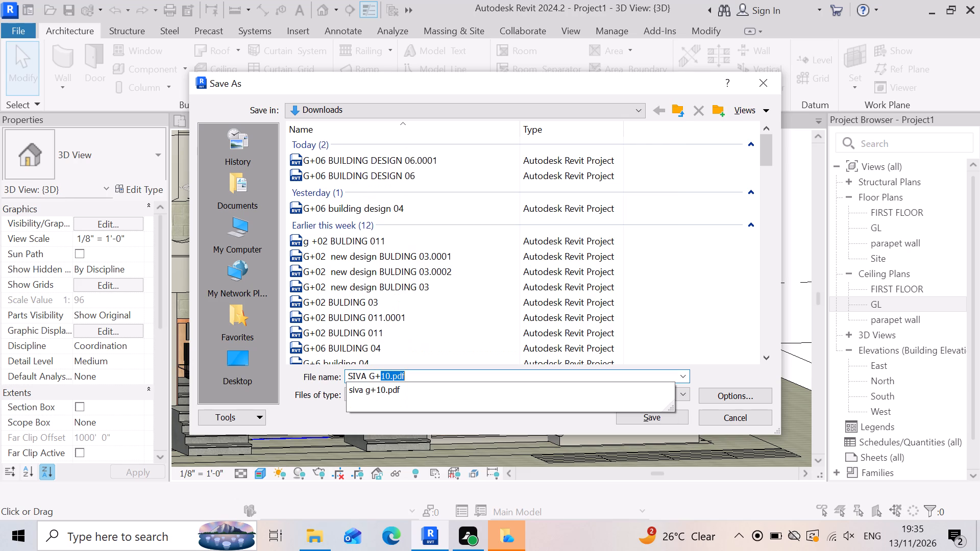
key("1")
key("BackSpace")
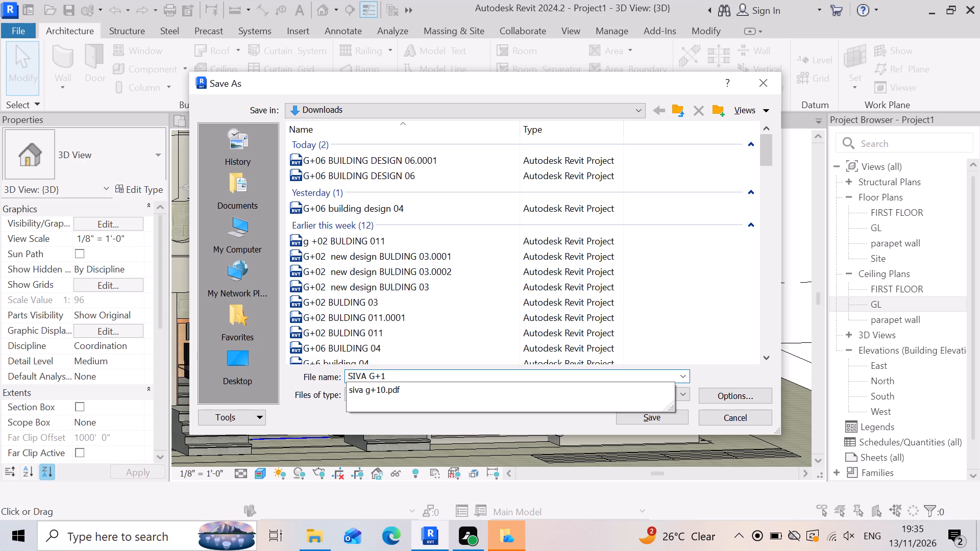
key("BackSpace")
type("01")
key("space")
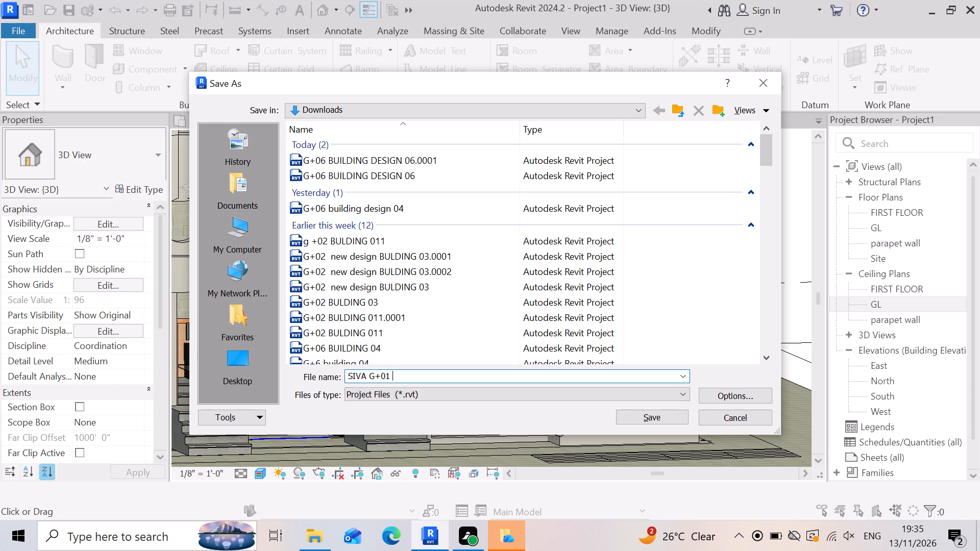
key("b")
key("u")
type("ILD")
type("ING")
left_click(643, 419)
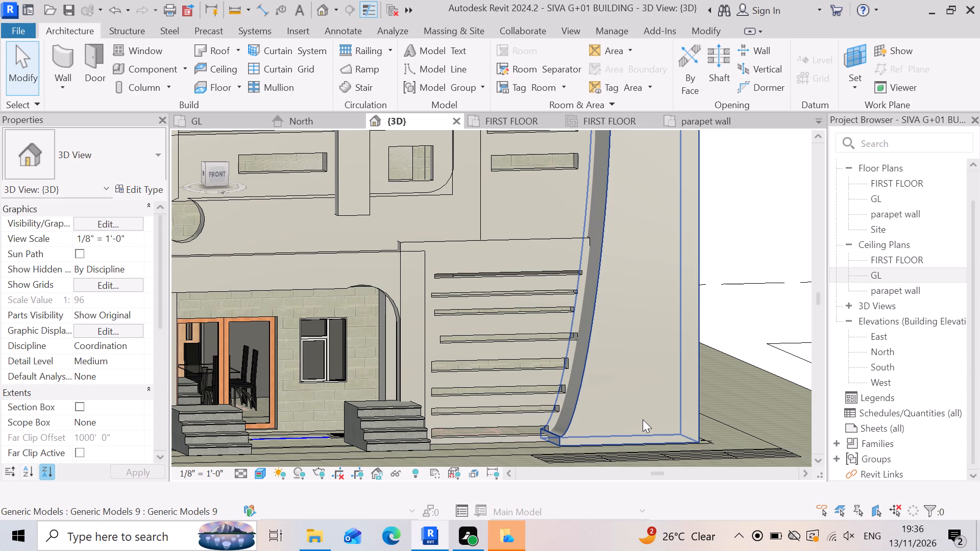
Print the current 3D view of the whole house with Microsoft Print to PDF, using the current window as the print range.
scroll(599, 359, "down", 8)
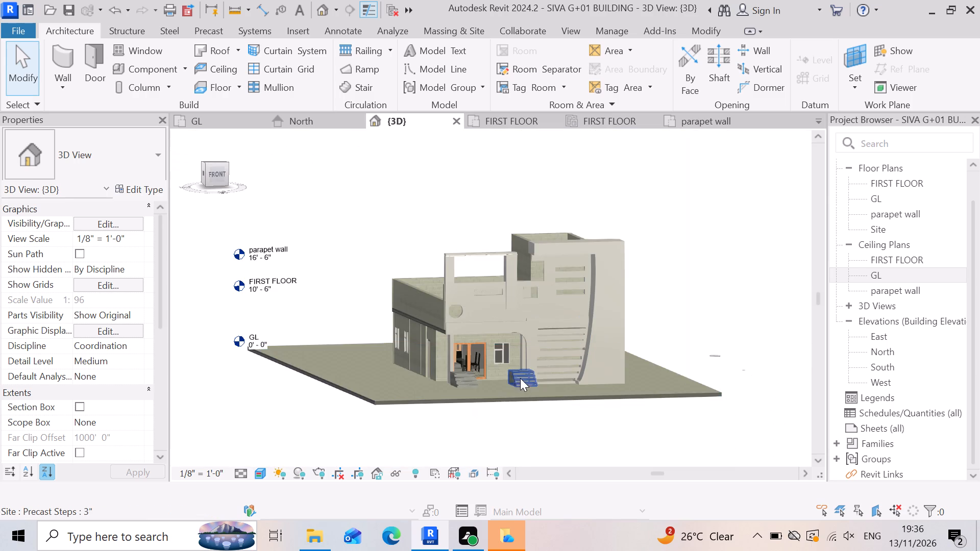
scroll(575, 411, "up", 2)
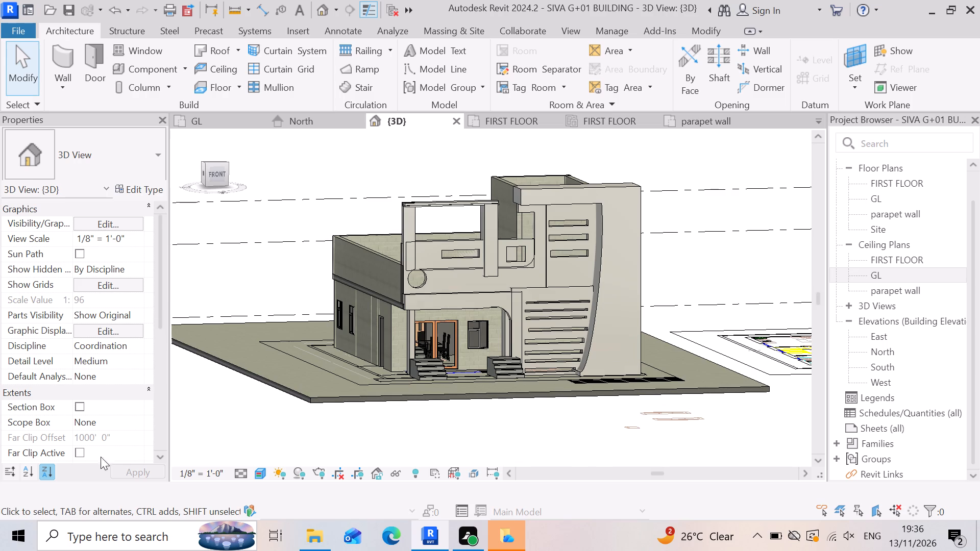
scroll(392, 365, "up", 2)
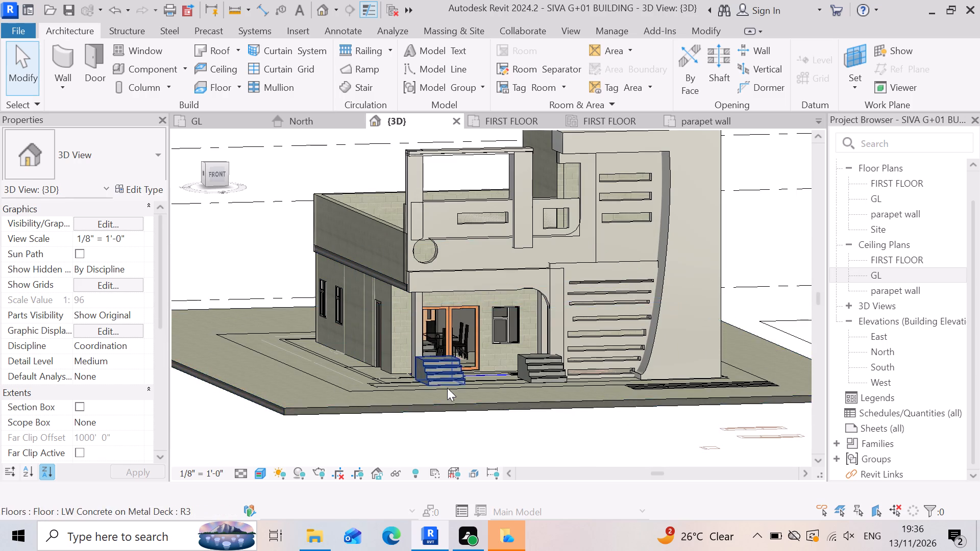
scroll(447, 388, "down", 6)
scroll(474, 387, "up", 3)
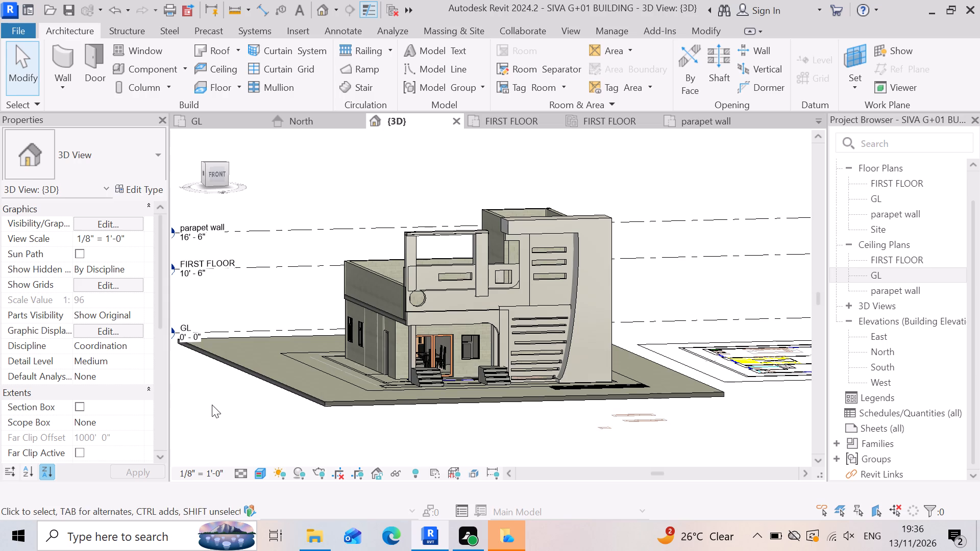
scroll(426, 431, "up", 2)
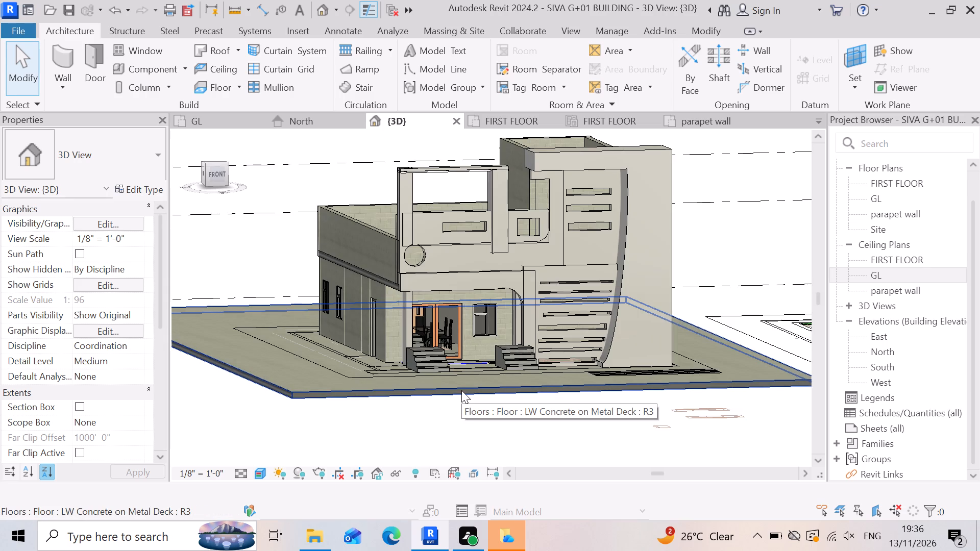
key("ctrl+p")
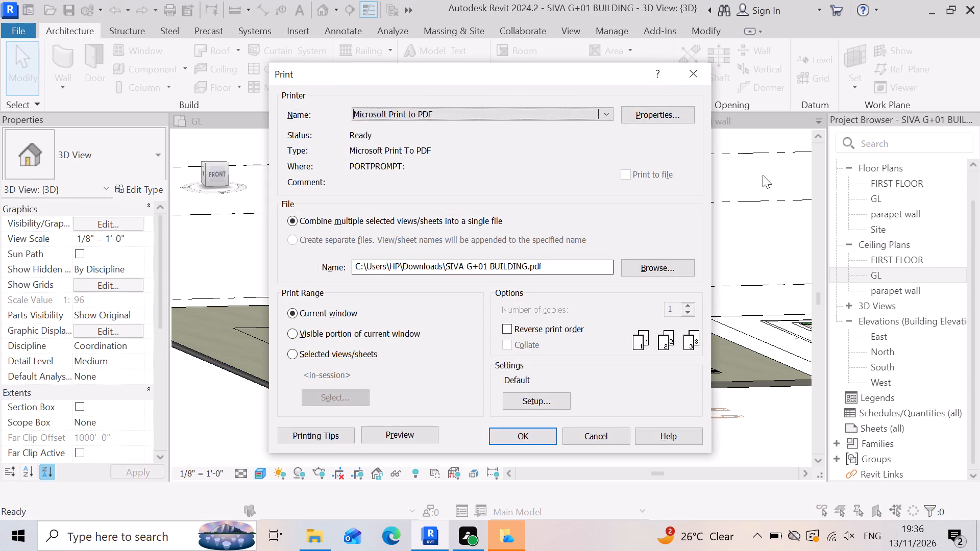
left_click(570, 112)
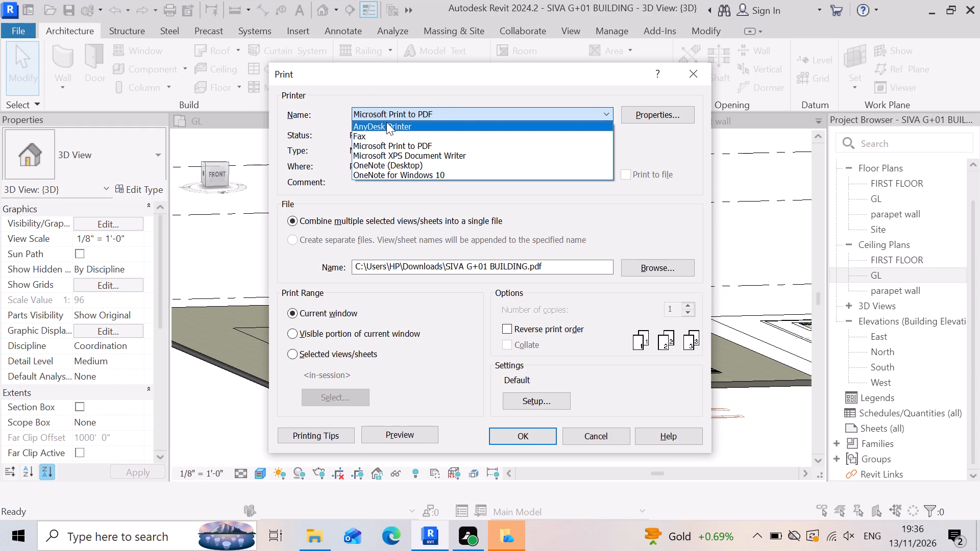
left_click(400, 142)
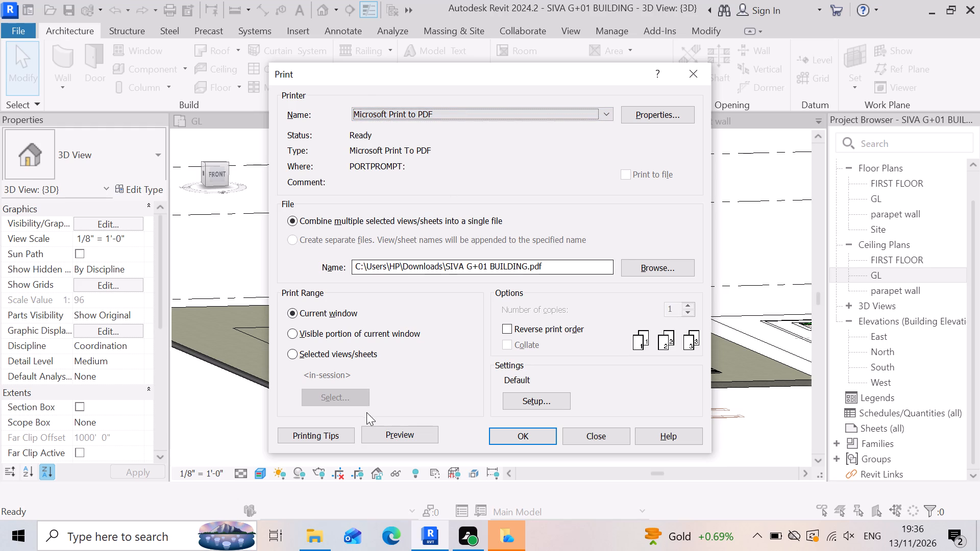
left_click(538, 433)
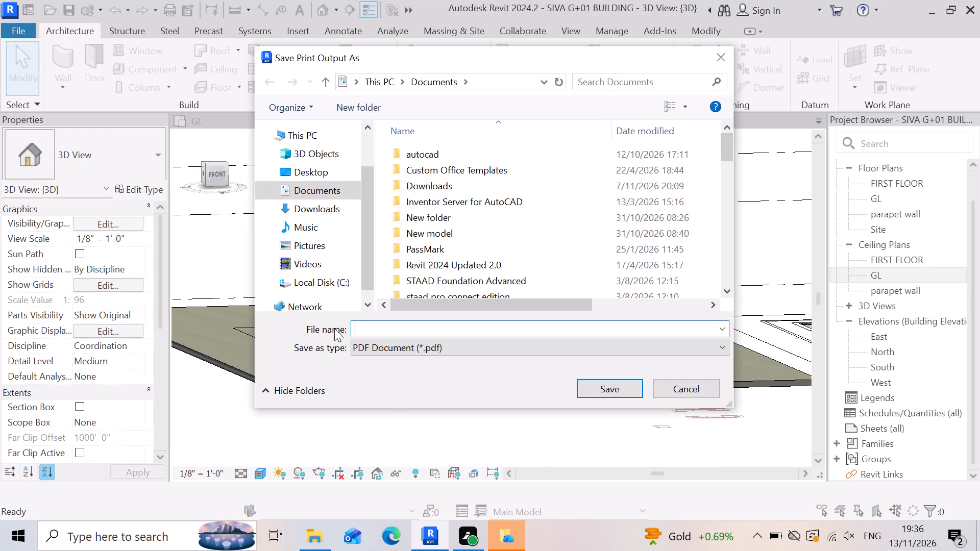
Save the printed 3D view as a PDF document named SIVA BUILDING G+01 in the Documents folder.
left_click(367, 324)
type("SI")
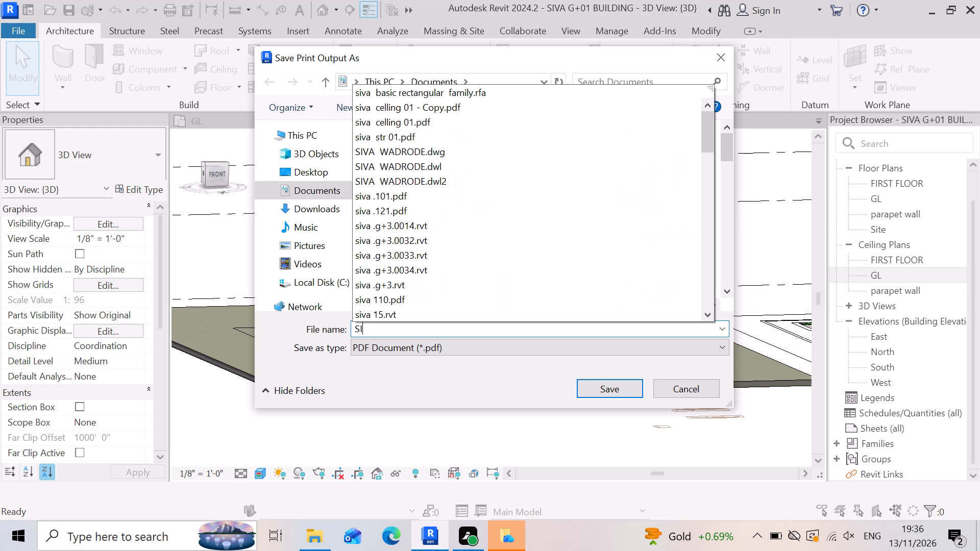
type("VA")
key("space")
key("b")
key("u")
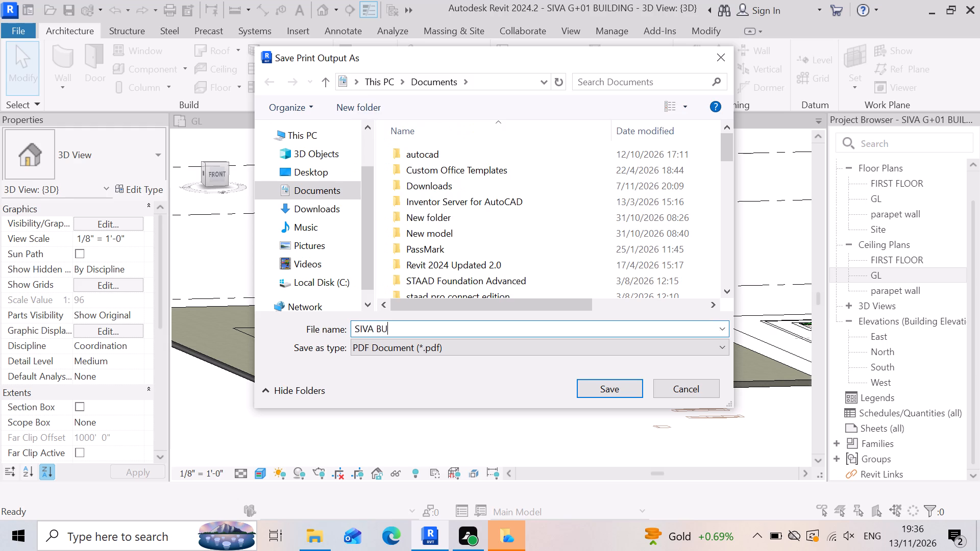
type("ILDING")
key("space")
key("0")
key("1")
key("BackSpace")
key("BackSpace")
key("BackSpace")
key("BackSpace")
type("G")
key("space")
key("g")
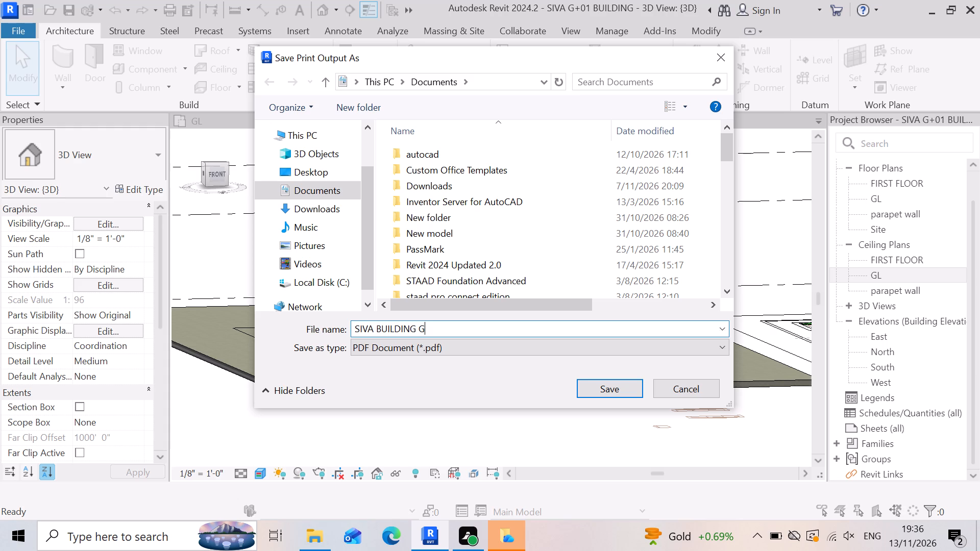
key("shift+plus")
type("01")
left_click(622, 393)
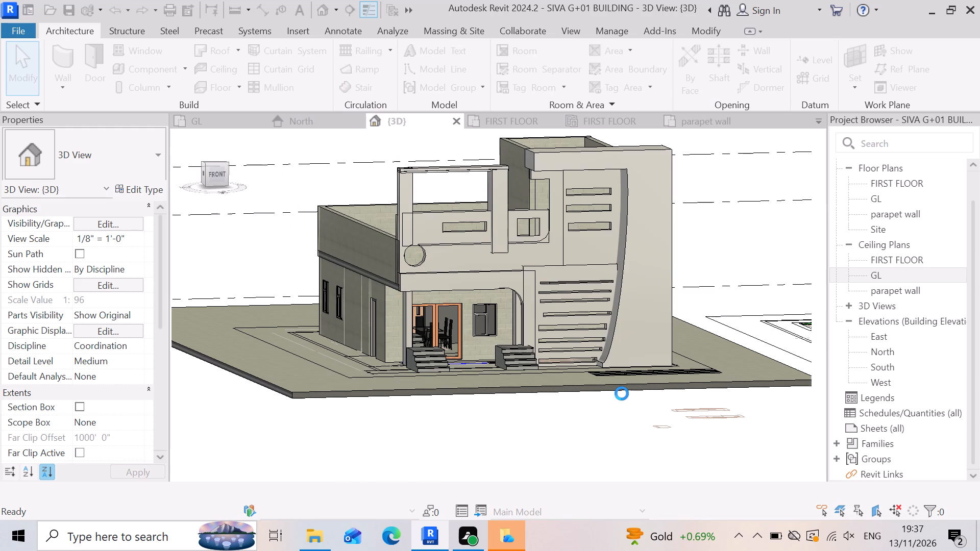
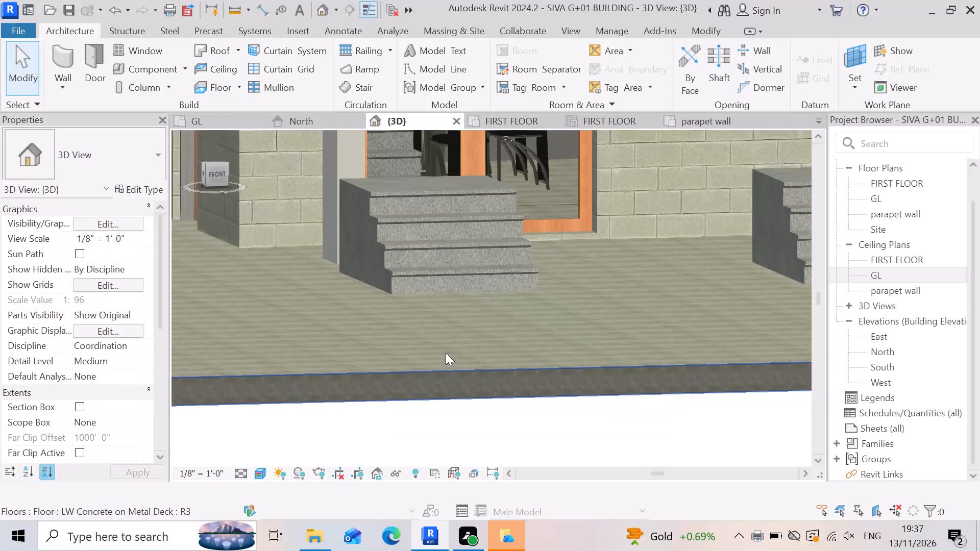
Examine the house's front entrance in the 3D view, including both sets of precast steps, the glazed door, the window and the side wall.
scroll(476, 305, "up", 2)
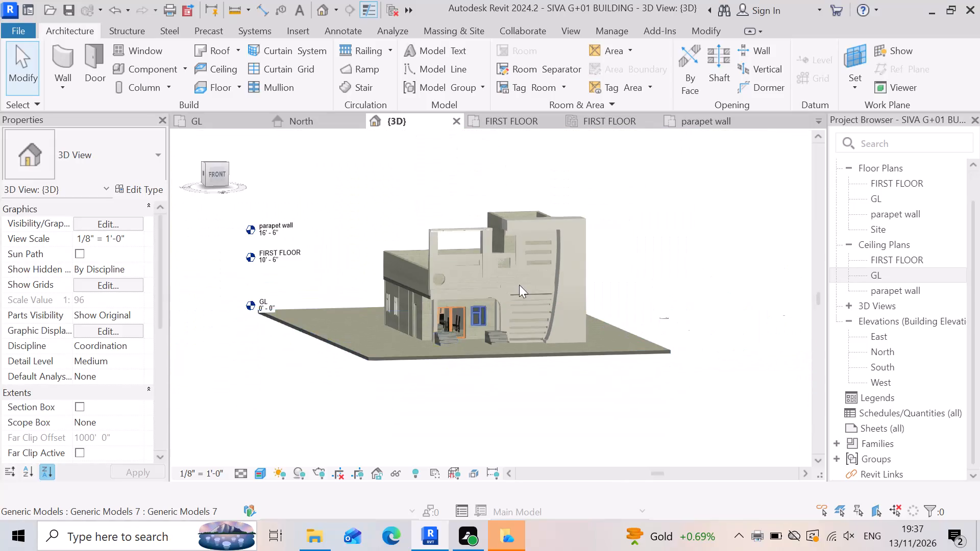
scroll(519, 285, "up", 13)
scroll(396, 343, "down", 7)
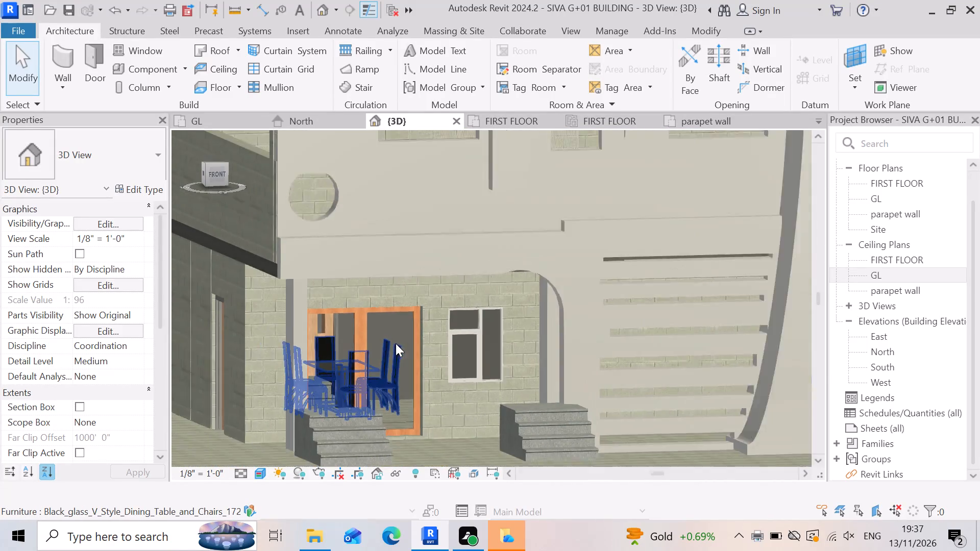
scroll(402, 354, "down", 7)
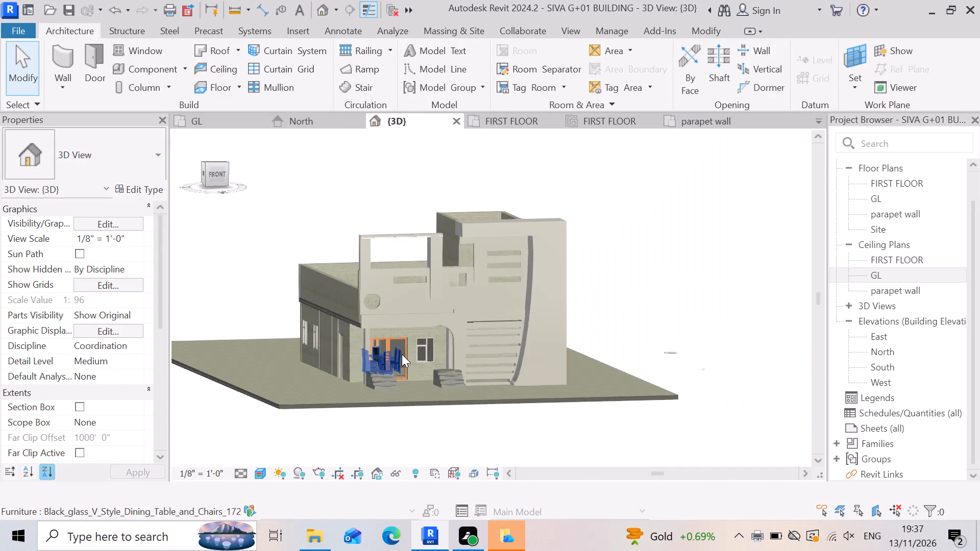
scroll(373, 381, "up", 5)
scroll(367, 303, "up", 5)
scroll(351, 347, "up", 2)
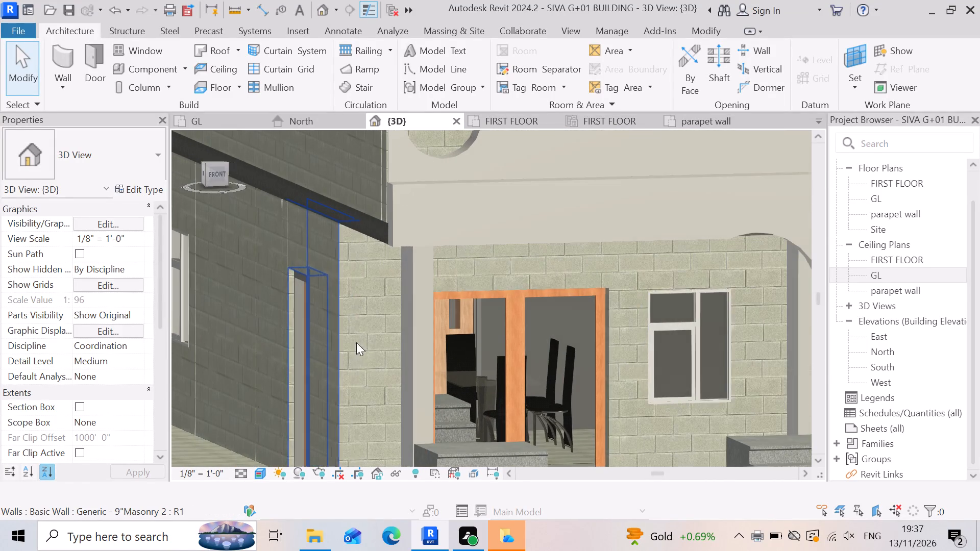
scroll(372, 338, "up", 2)
scroll(373, 339, "down", 5)
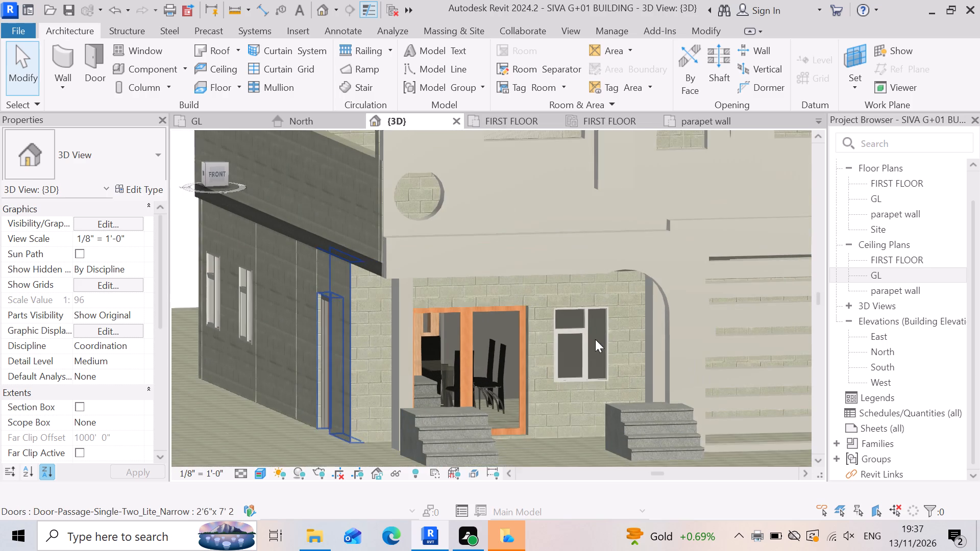
scroll(609, 349, "down", 4)
scroll(528, 406, "up", 6)
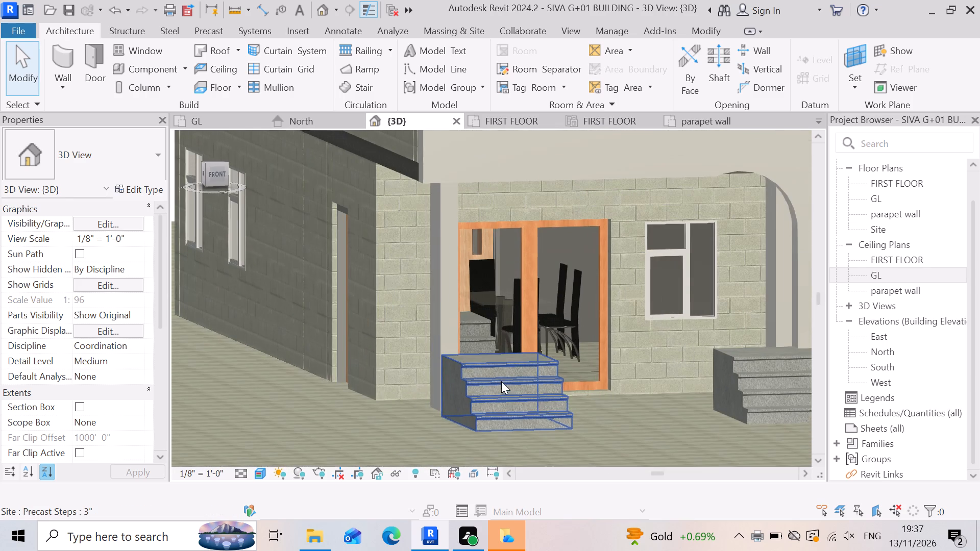
scroll(437, 359, "up", 2)
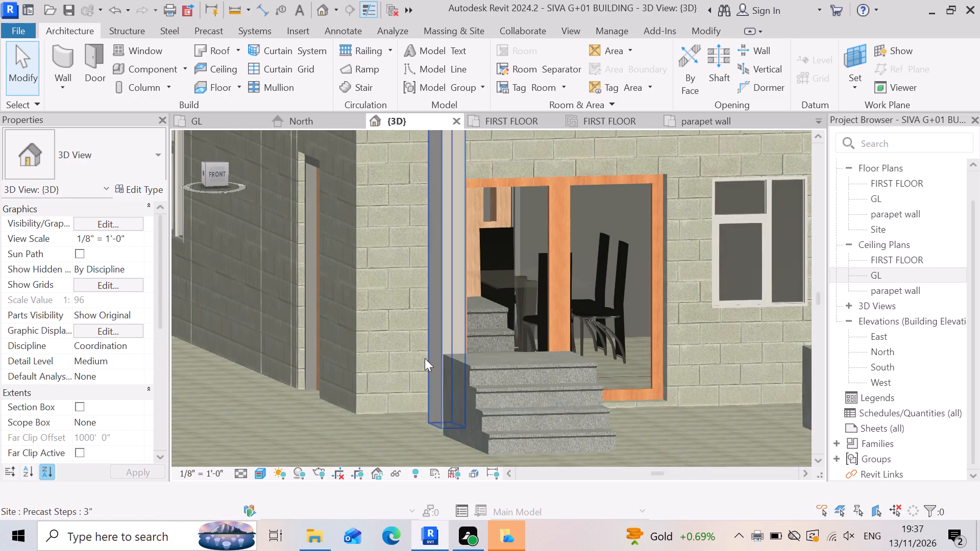
scroll(408, 331, "up", 1)
scroll(410, 327, "down", 5)
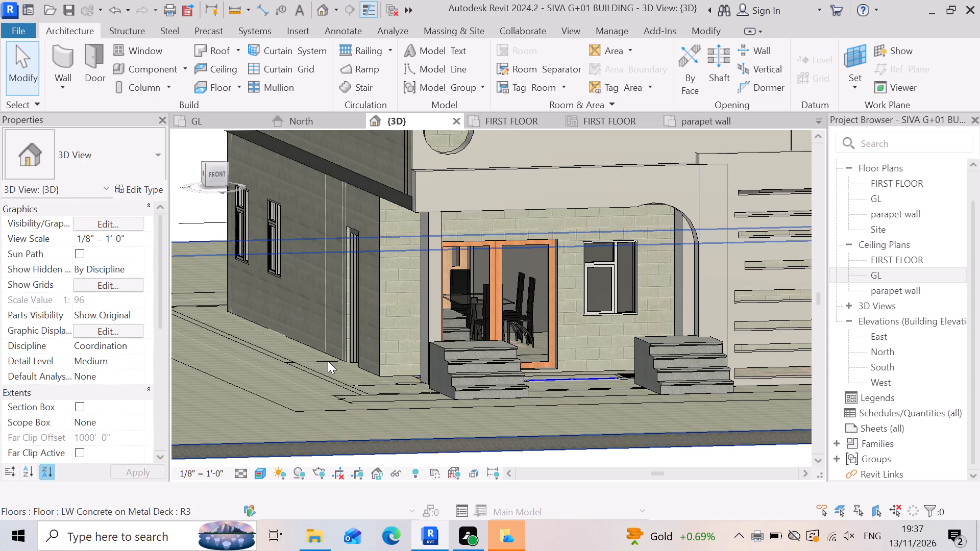
scroll(567, 366, "up", 4)
scroll(453, 369, "down", 4)
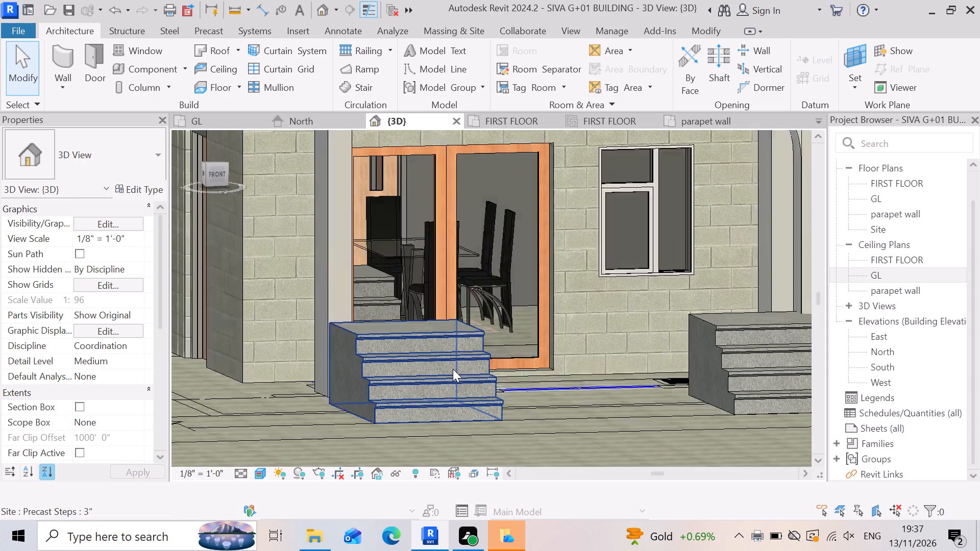
scroll(453, 369, "down", 4)
scroll(378, 396, "down", 3)
scroll(511, 429, "up", 2)
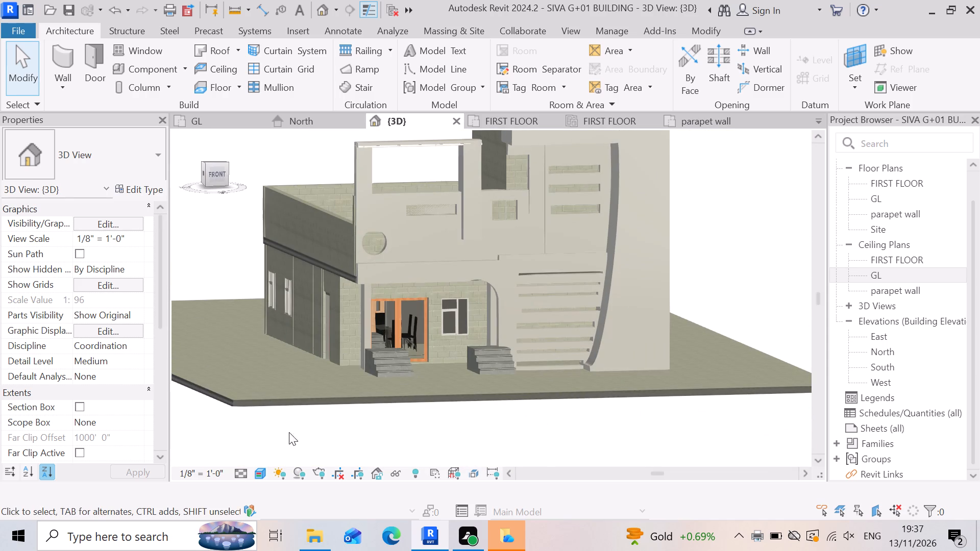